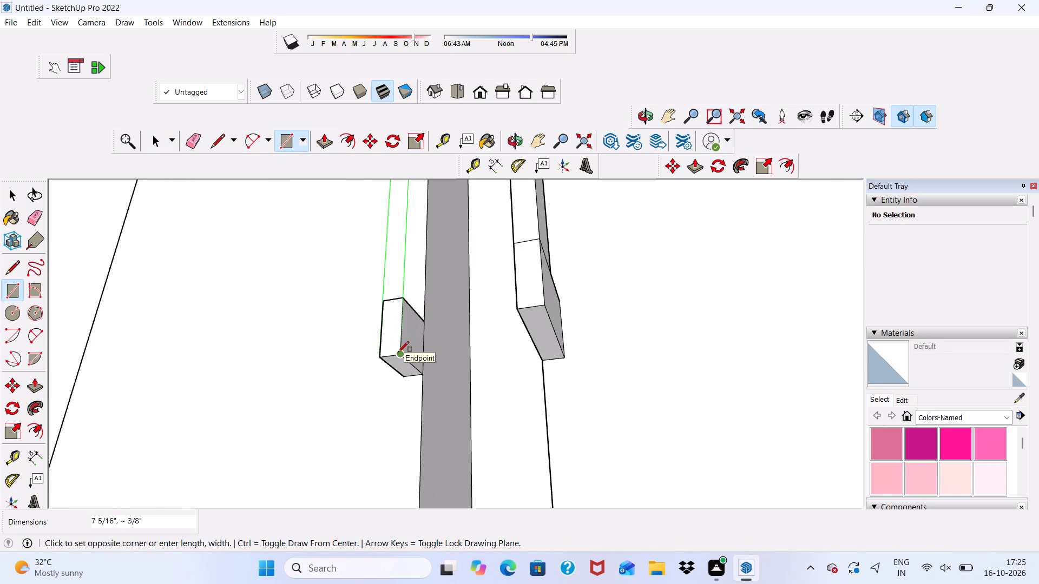
Finish the rectangle about 7 5/16" by 3/8" at the lower block's bottom corner on the left handle.
click(398, 352)
key(space)
Push/Pull the left handle's face between its upper and lower blocks by 1".
scroll(392, 323, down, 1)
middle_drag(395, 334, 297, 260)
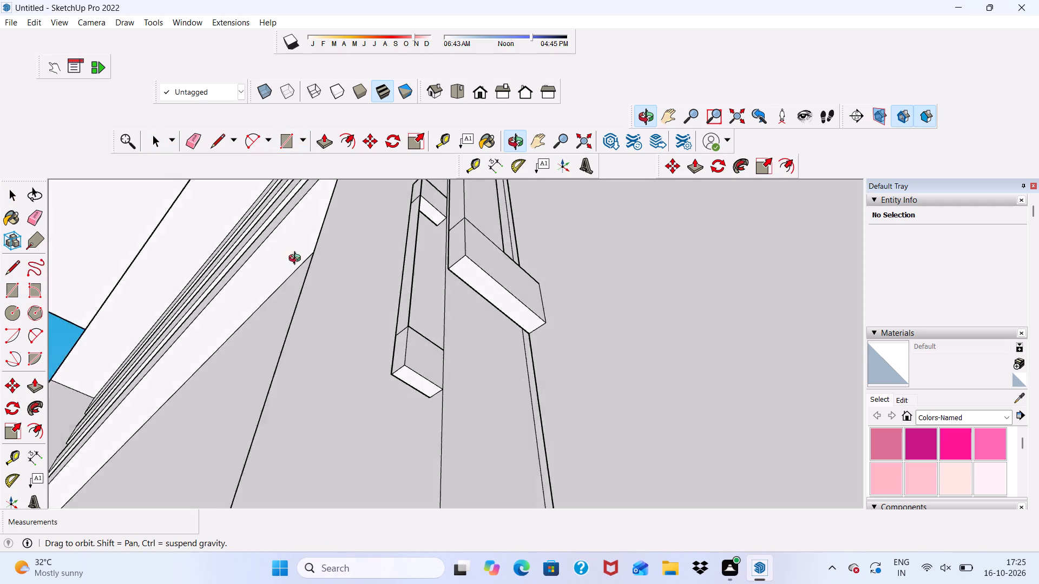
middle_drag(297, 260, 391, 349)
scroll(360, 308, up, 4)
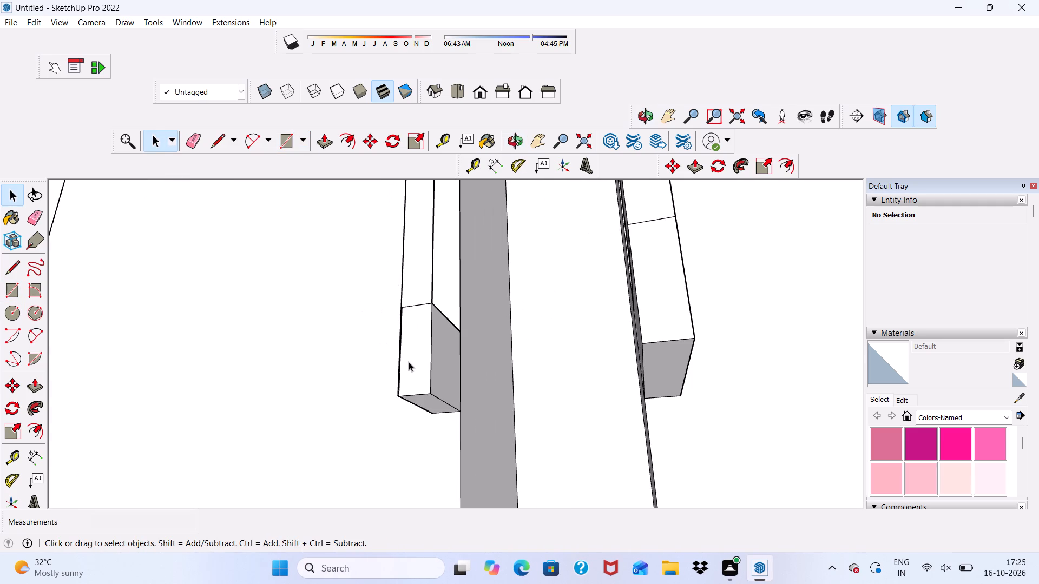
click(409, 362)
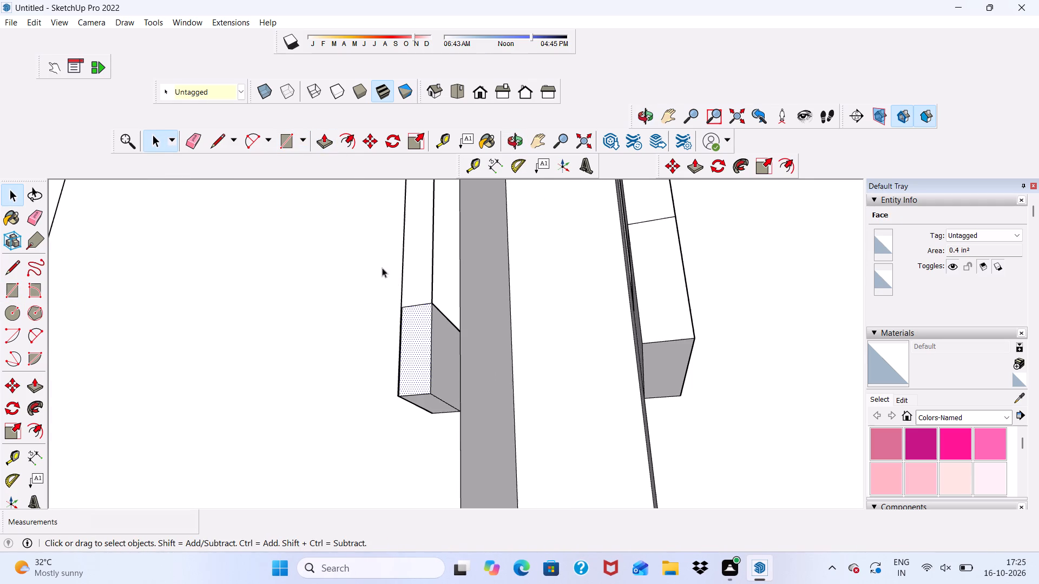
click(413, 281)
click(333, 137)
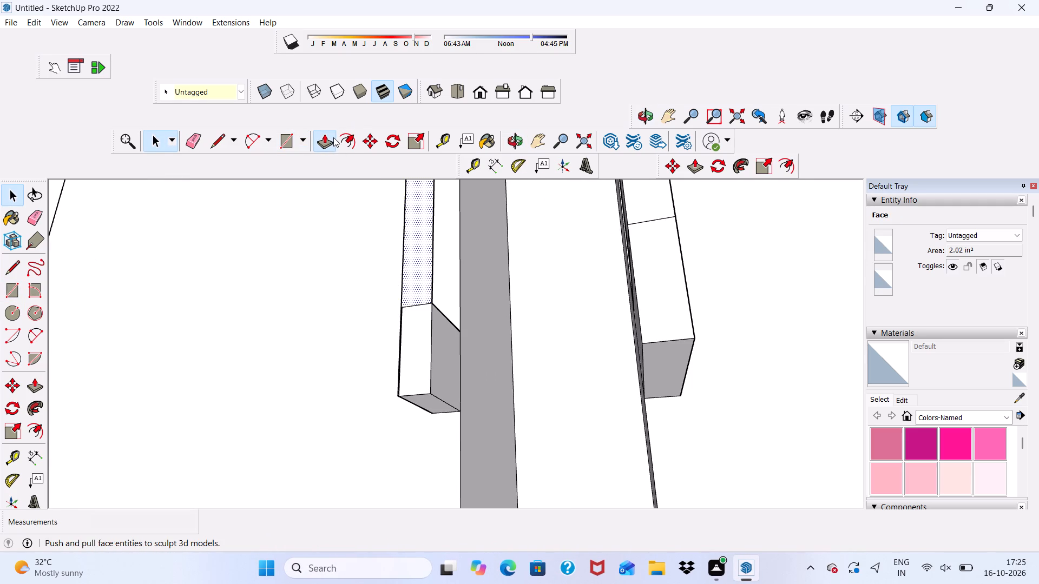
click(413, 260)
scroll(389, 243, down, 1)
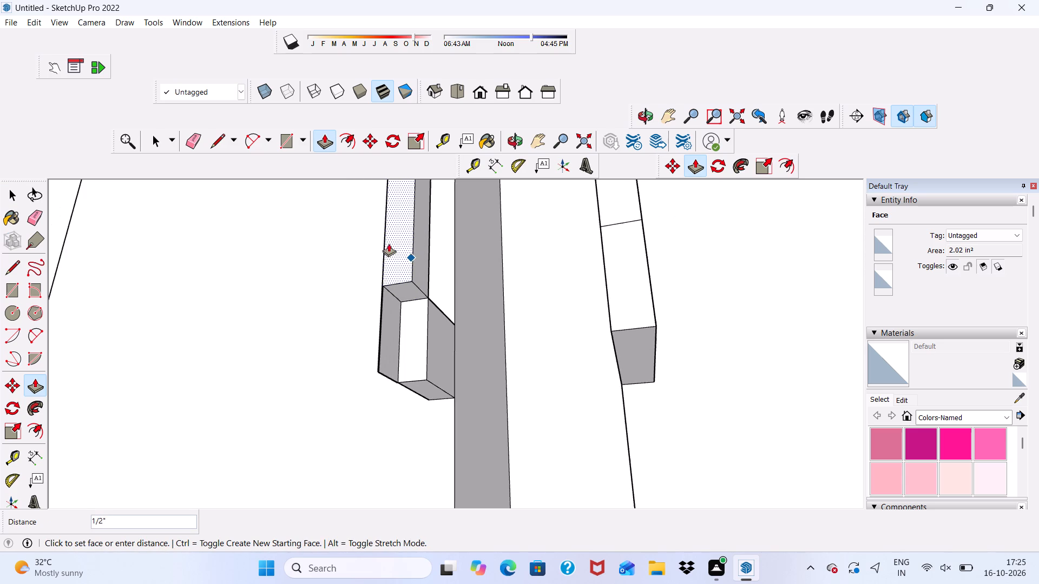
middle_drag(389, 243, 452, 256)
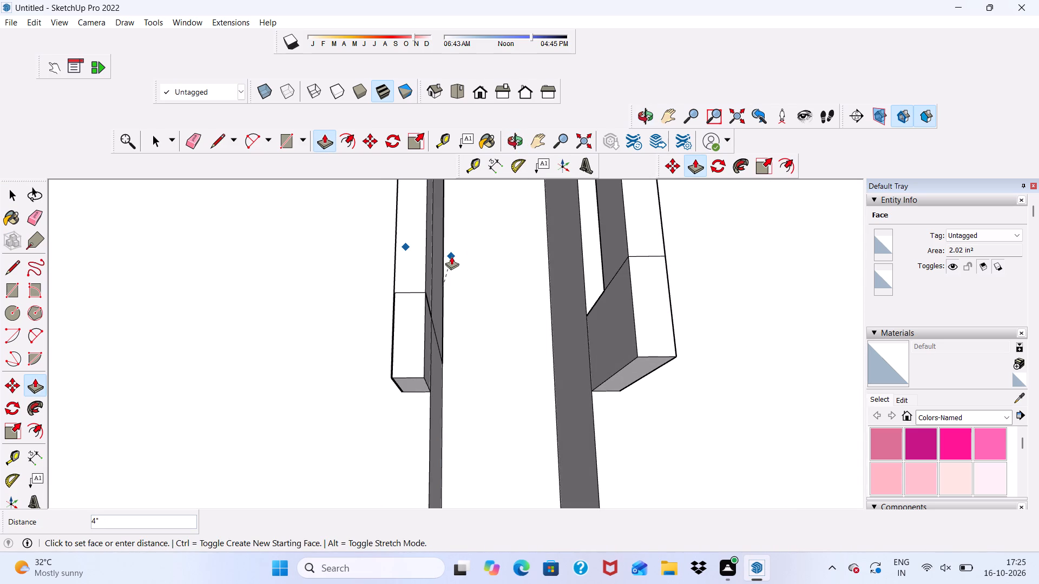
scroll(382, 234, up, 3)
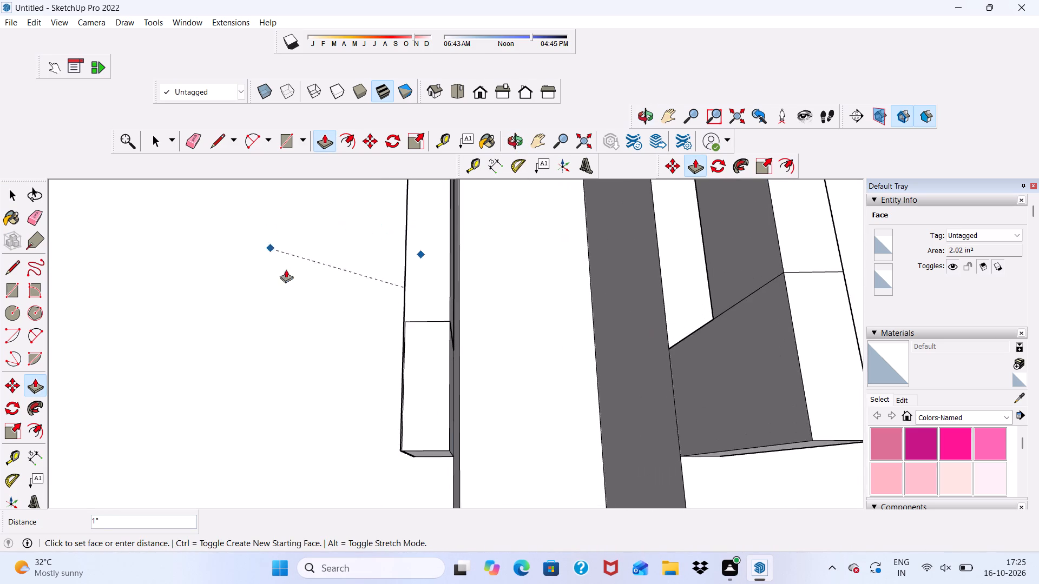
scroll(301, 284, down, 5)
middle_drag(430, 309, 438, 358)
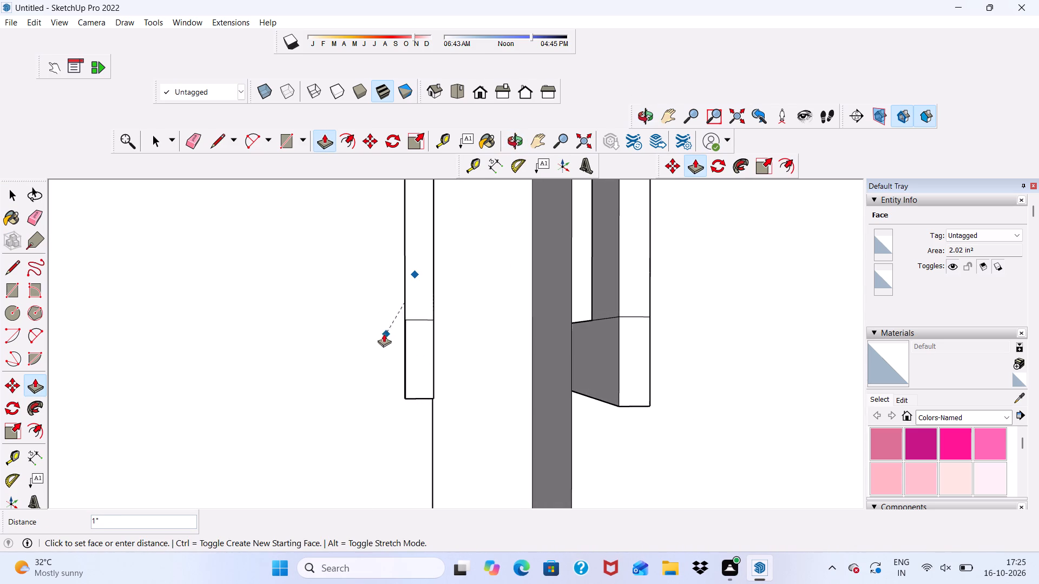
scroll(419, 249, down, 2)
scroll(370, 202, up, 4)
scroll(455, 302, down, 2)
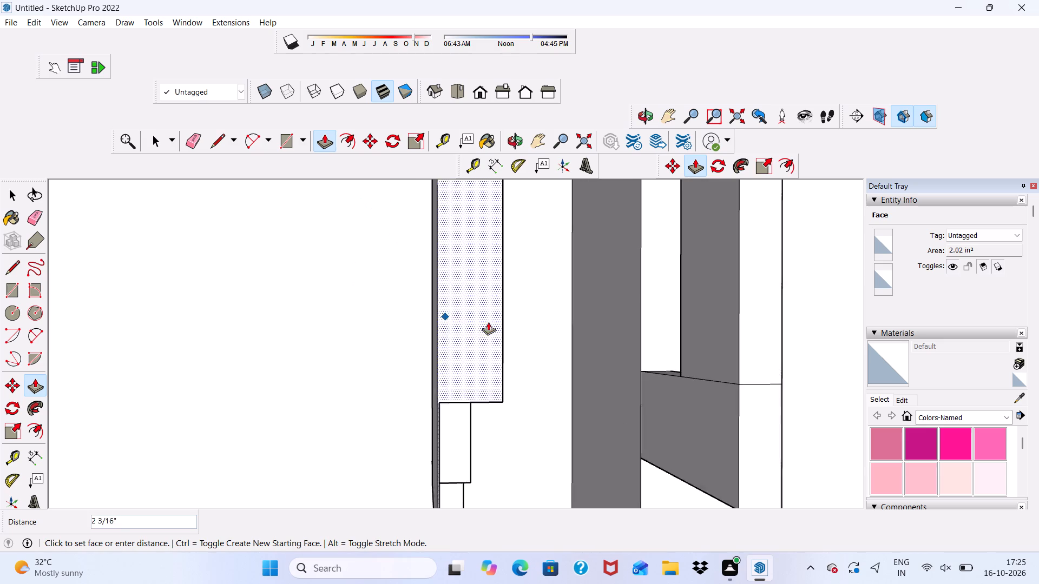
scroll(488, 322, down, 2)
middle_drag(490, 323, 621, 260)
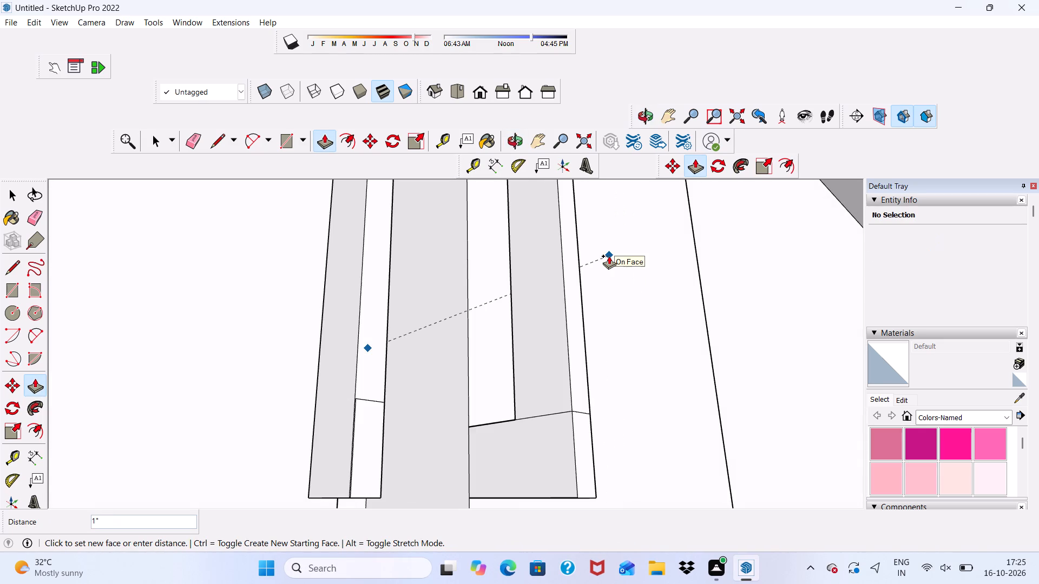
scroll(497, 223, down, 2)
scroll(472, 275, down, 2)
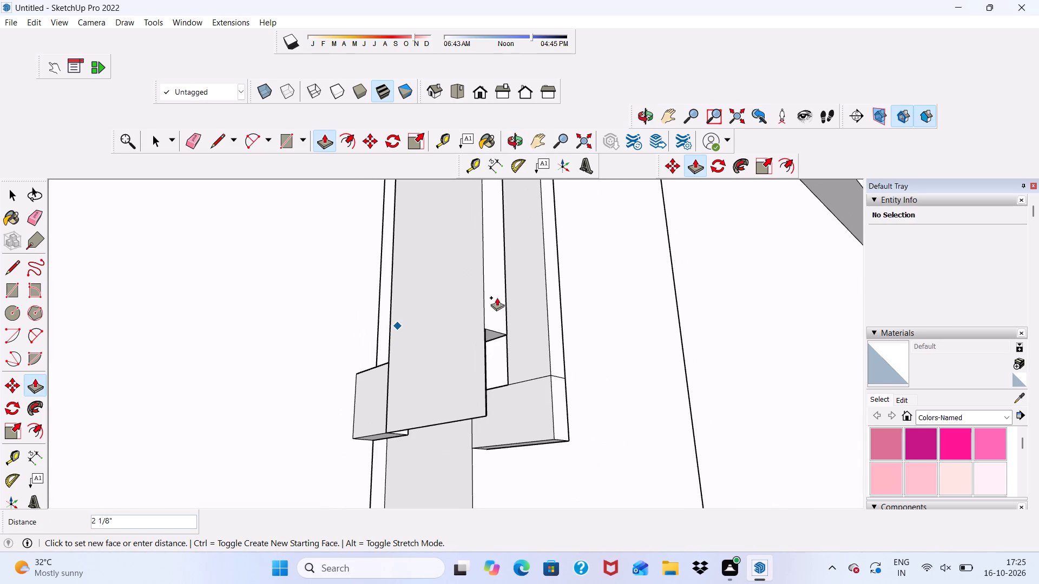
text(1")
key(Return)
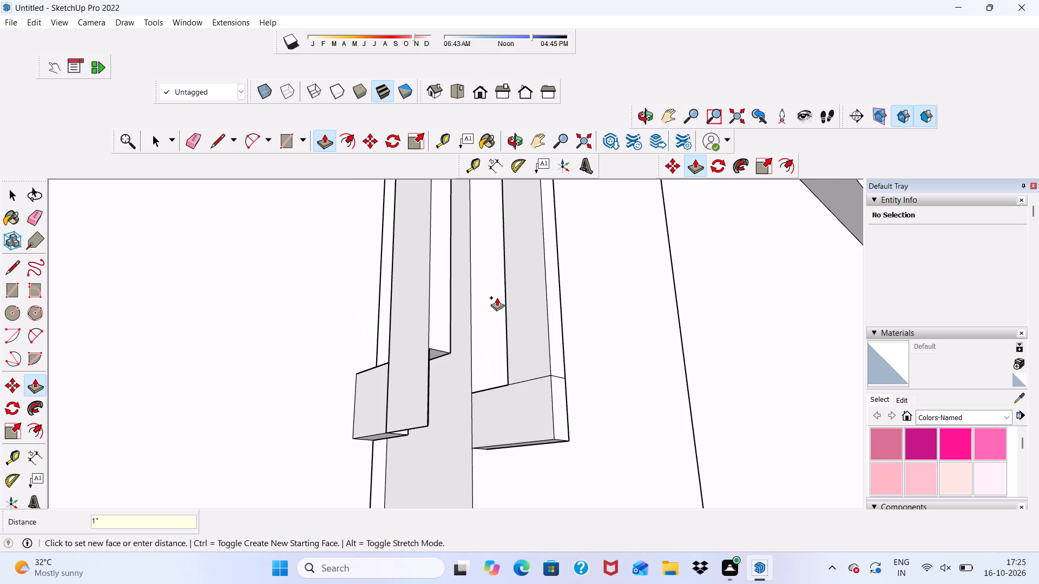
Push/Pull the left handle bar's lower end face 6 1/4" up to the top of the upper block.
scroll(468, 421, down, 1)
middle_drag(453, 421, 314, 383)
scroll(411, 362, up, 2)
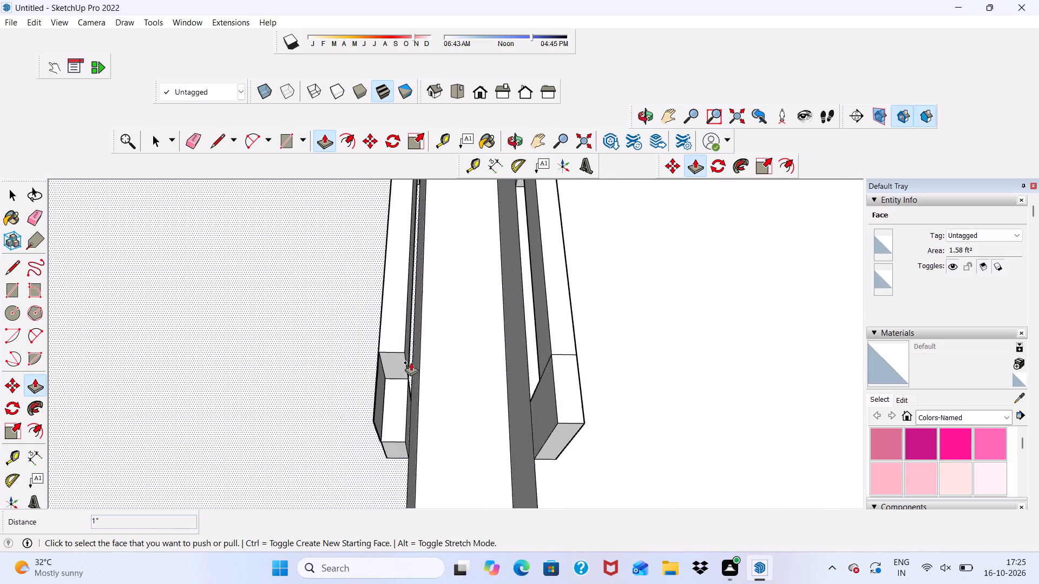
scroll(411, 362, up, 4)
click(383, 384)
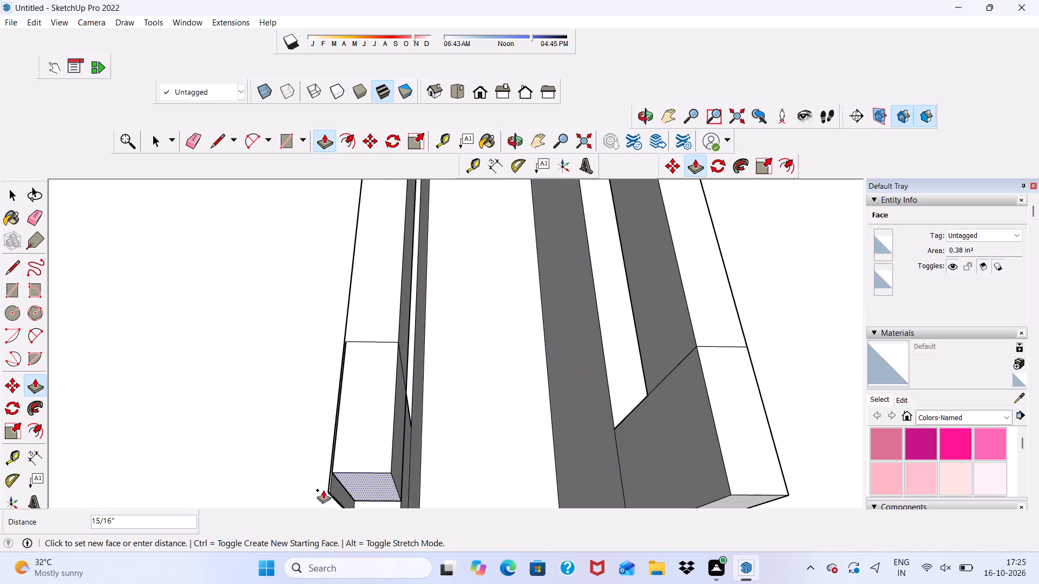
scroll(323, 490, down, 1)
middle_drag(323, 490, 385, 278)
scroll(293, 417, up, 1)
scroll(200, 306, down, 2)
middle_drag(218, 309, 220, 309)
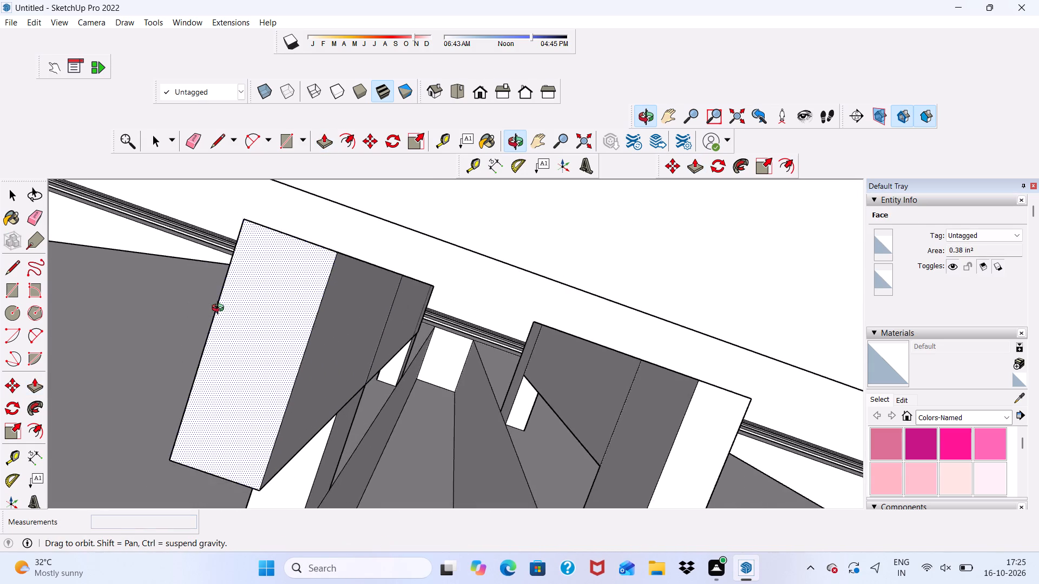
middle_drag(220, 309, 251, 242)
scroll(246, 240, up, 1)
scroll(223, 229, down, 10)
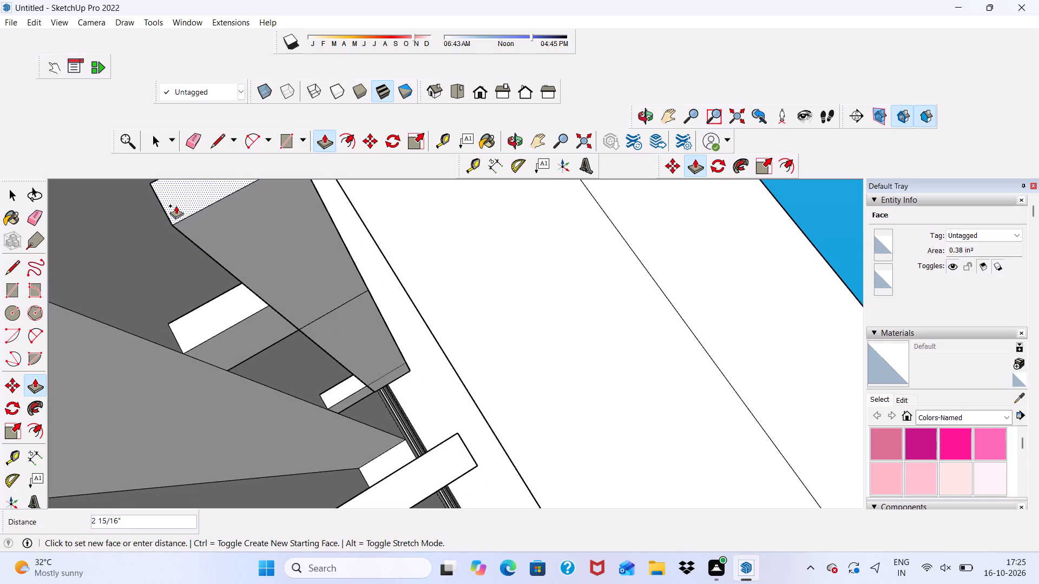
middle_drag(176, 205, 98, 182)
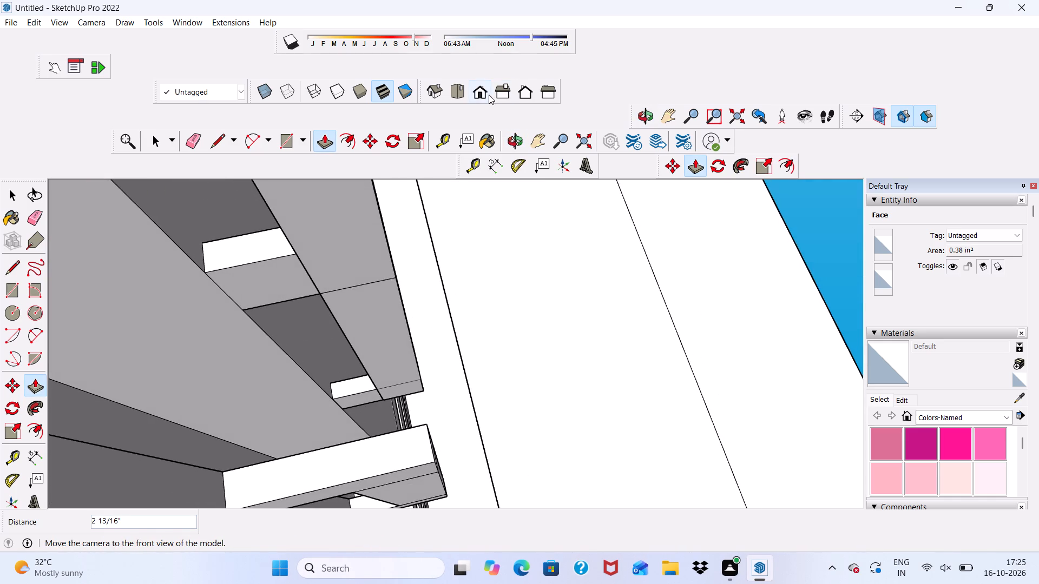
click(480, 90)
scroll(434, 175, down, 6)
scroll(600, 375, down, 1)
scroll(578, 420, up, 4)
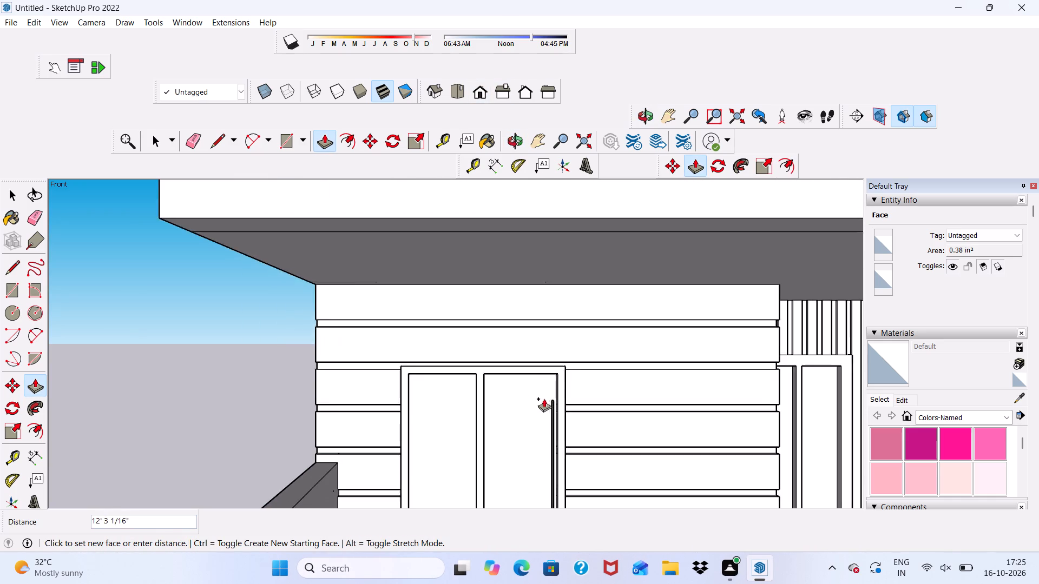
scroll(573, 353, down, 1)
middle_drag(588, 420, 655, 428)
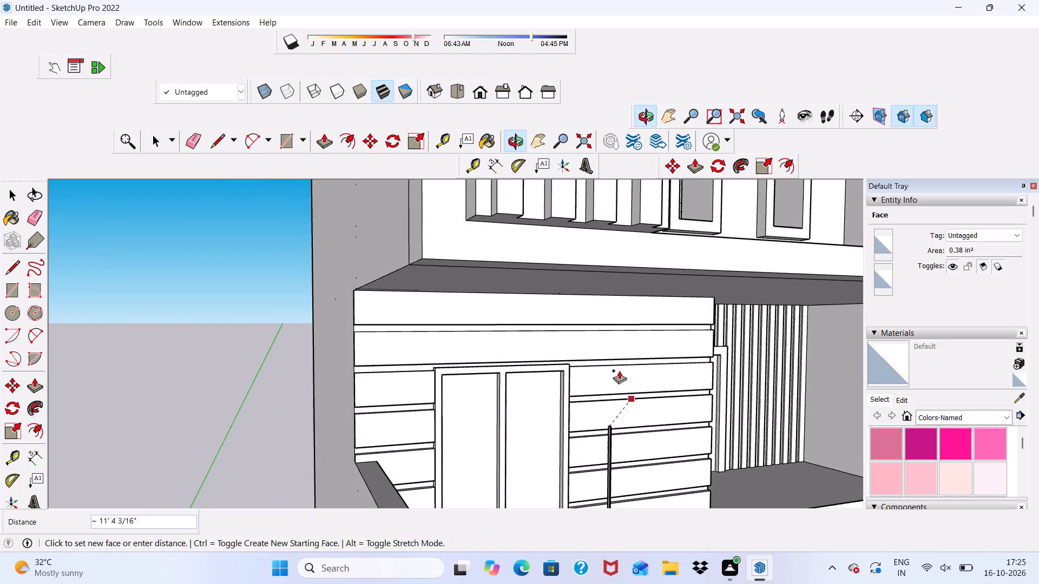
scroll(547, 263, down, 12)
scroll(637, 501, up, 6)
scroll(559, 348, down, 7)
scroll(580, 402, up, 5)
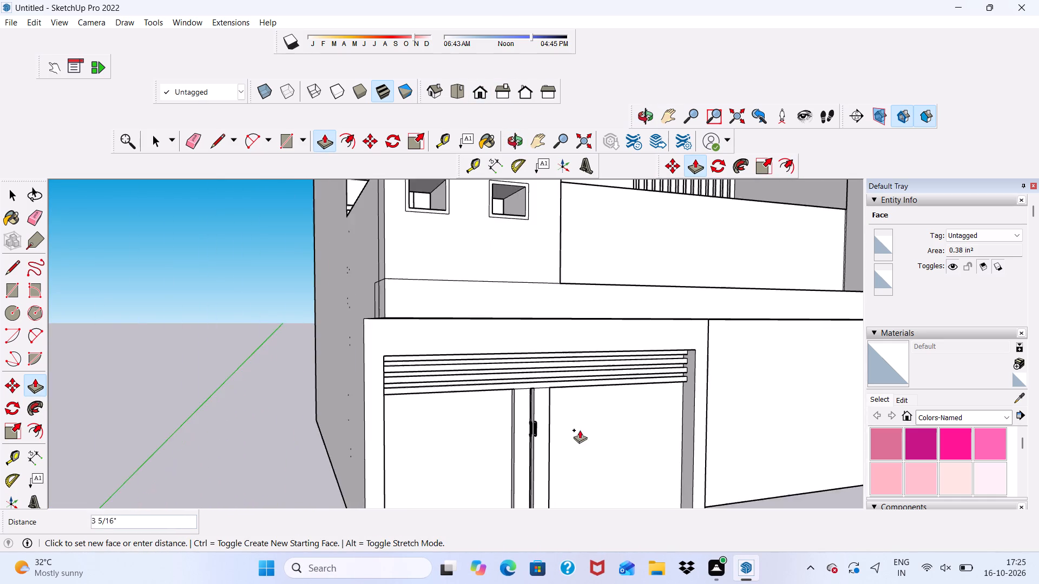
scroll(580, 430, up, 16)
scroll(521, 341, up, 8)
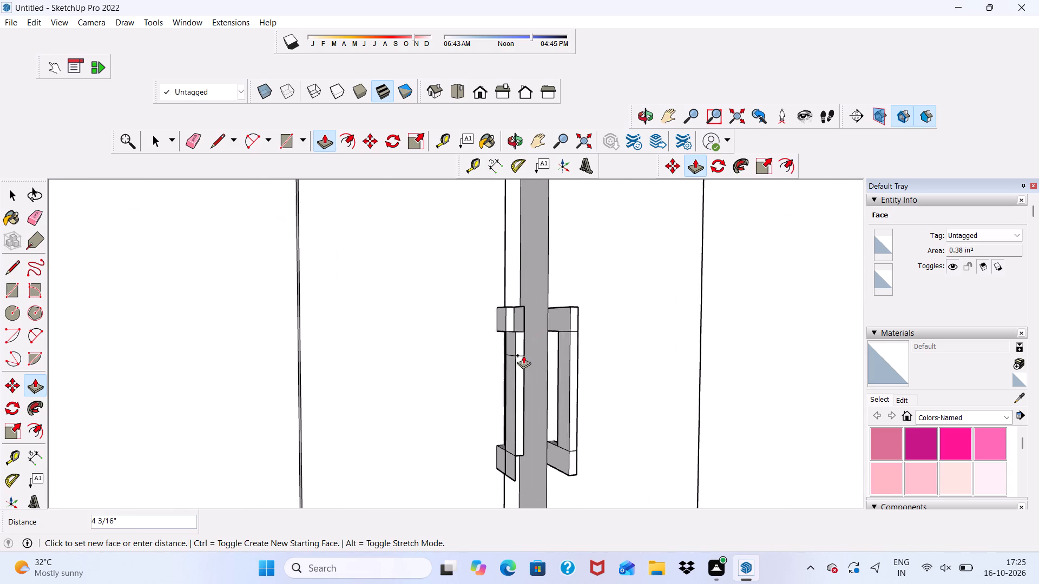
scroll(523, 355, up, 7)
click(504, 304)
scroll(516, 342, down, 1)
scroll(526, 369, up, 9)
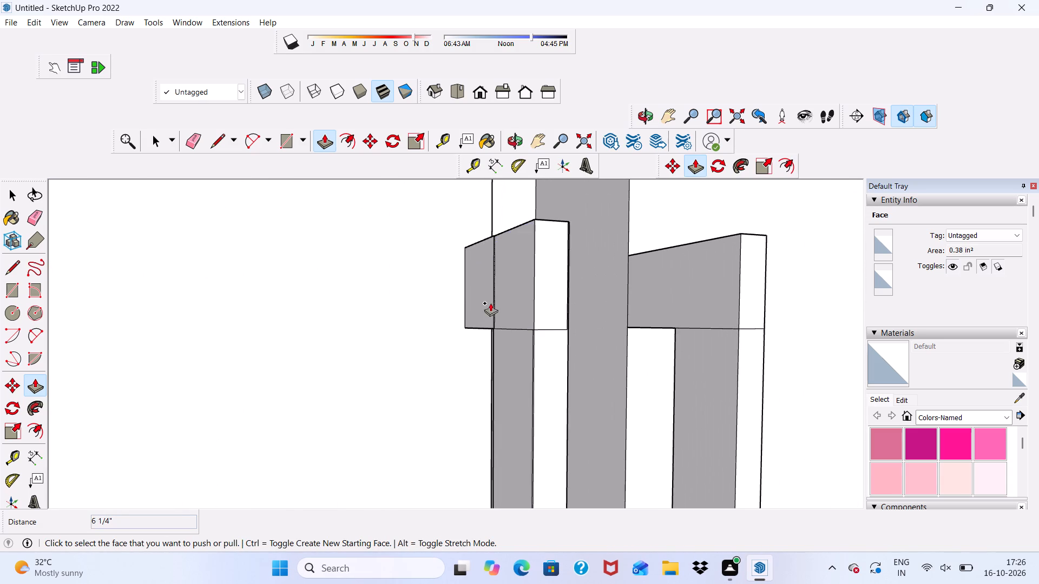
Push/Pull the front face of the left handle's upper block 1" out to the front of the bar.
middle_drag(491, 307, 623, 264)
middle_drag(624, 281, 337, 357)
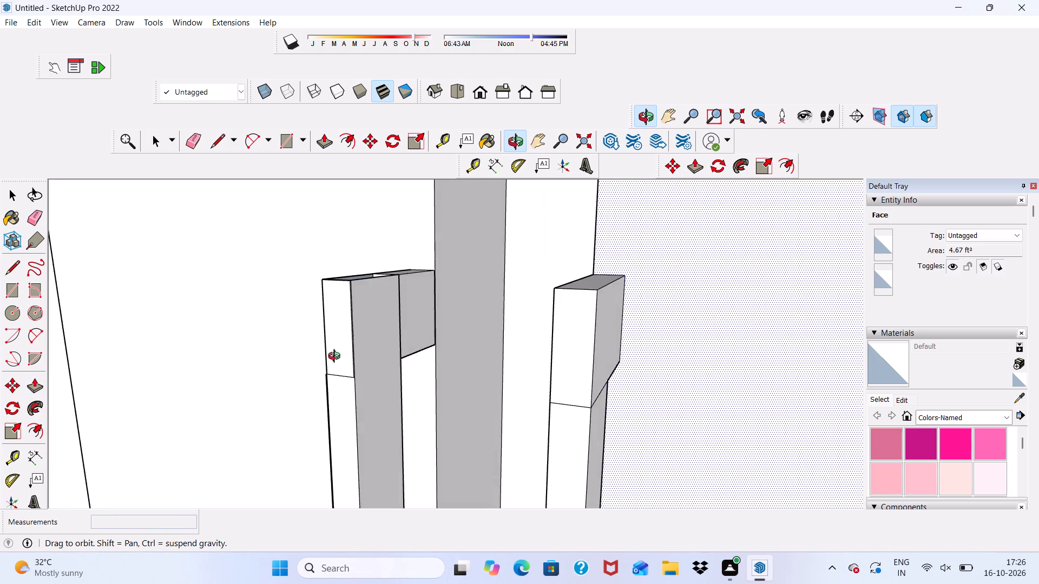
middle_drag(337, 357, 428, 455)
scroll(420, 364, up, 5)
click(409, 324)
scroll(419, 376, down, 5)
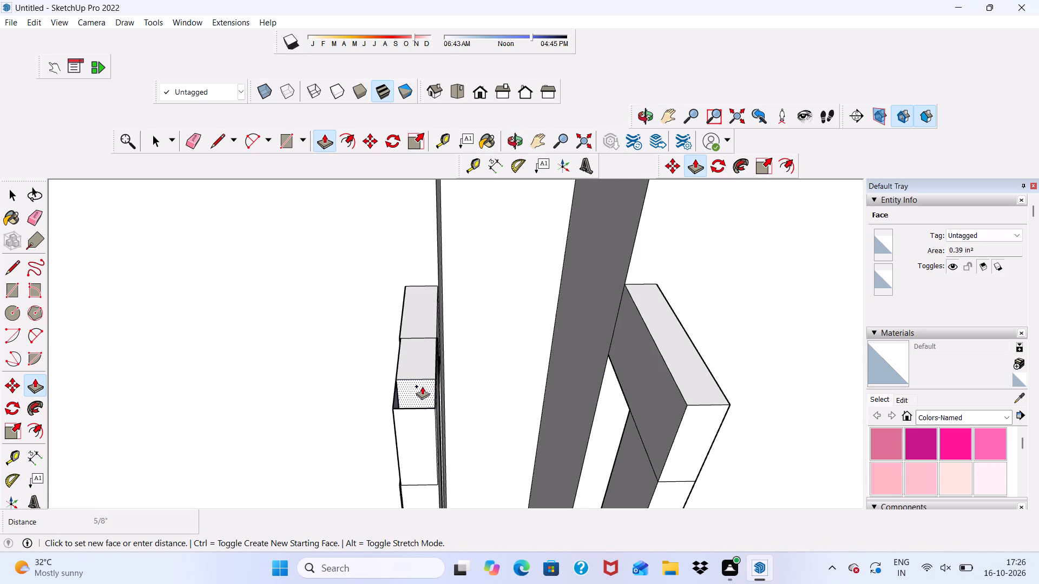
click(420, 469)
scroll(419, 453, down, 2)
scroll(412, 443, up, 1)
click(415, 455)
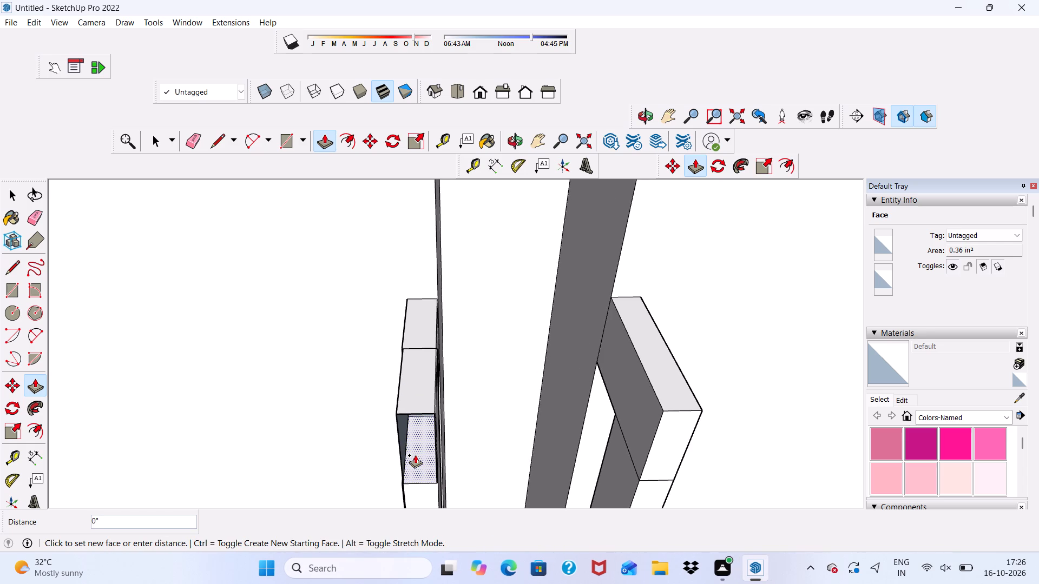
click(420, 395)
click(422, 353)
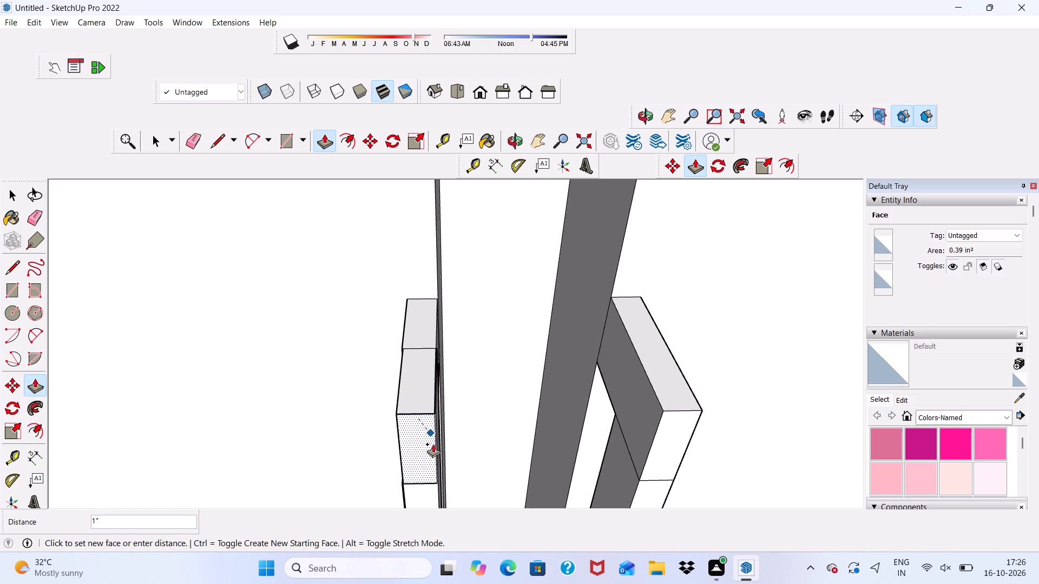
click(435, 453)
Push/Pull the inner side face of the upper block's open-fronted end about 3/8" across to its opposite side.
scroll(435, 453, down, 1)
middle_drag(435, 453, 537, 309)
scroll(504, 391, up, 4)
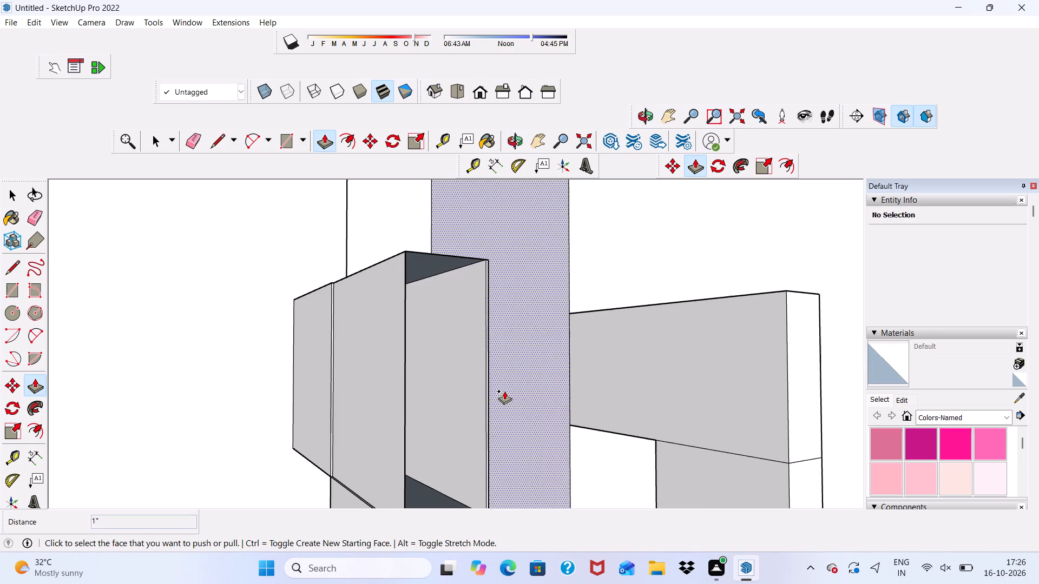
click(452, 373)
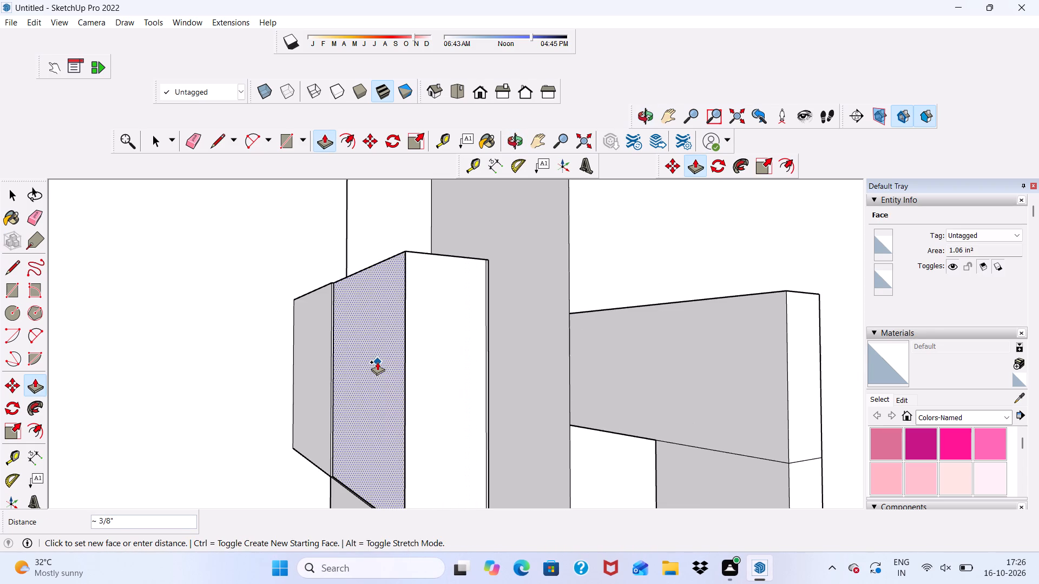
click(377, 362)
click(373, 356)
click(440, 393)
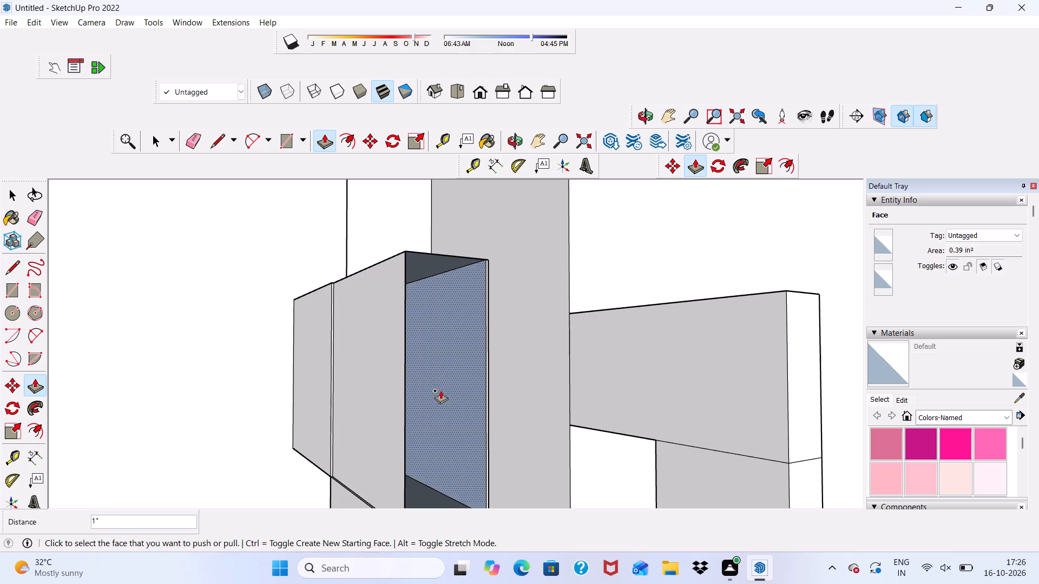
click(440, 376)
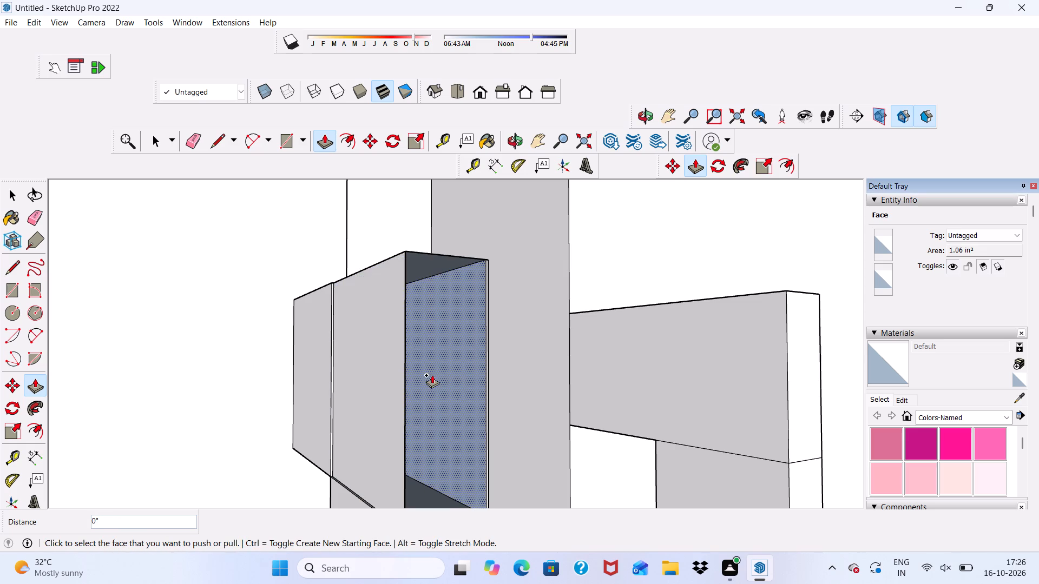
click(432, 375)
click(382, 353)
scroll(382, 348, down, 5)
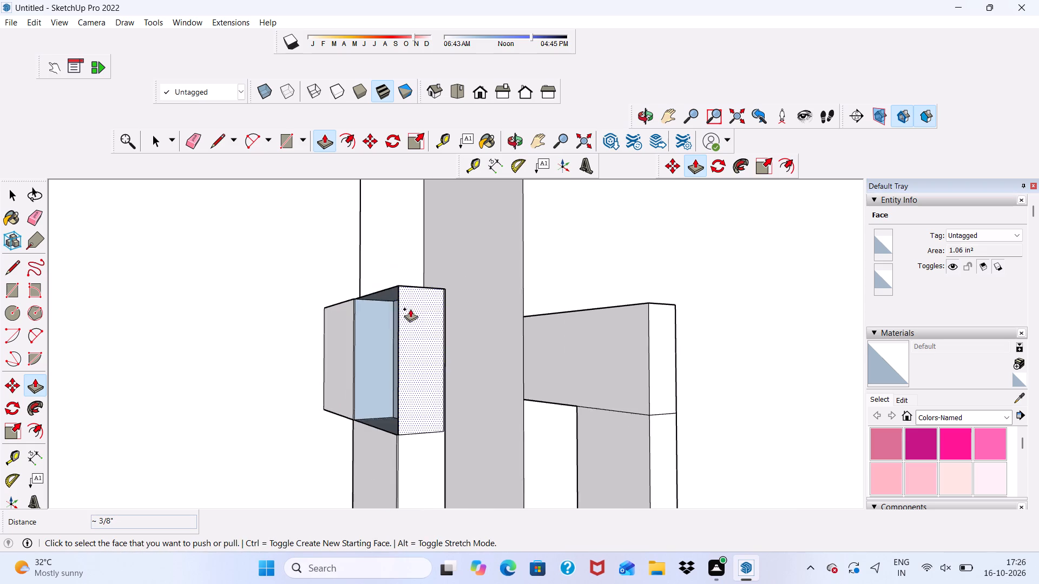
Push/Pull the bottom face inside the upper block's open-sided end 1 1/16" up to the block's top.
middle_drag(414, 313, 550, 371)
scroll(431, 471, up, 3)
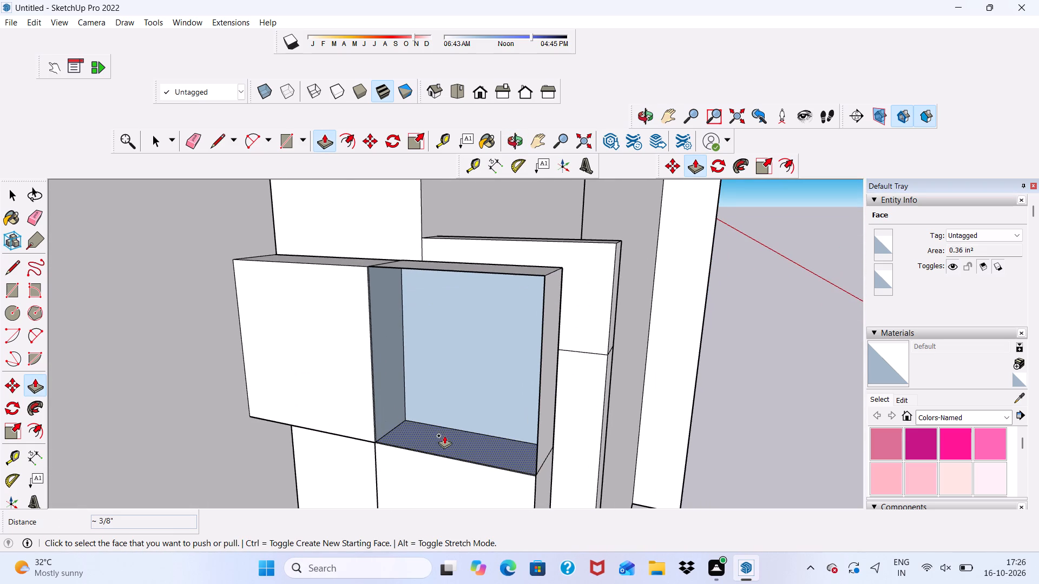
click(445, 436)
scroll(428, 453, up, 1)
click(426, 440)
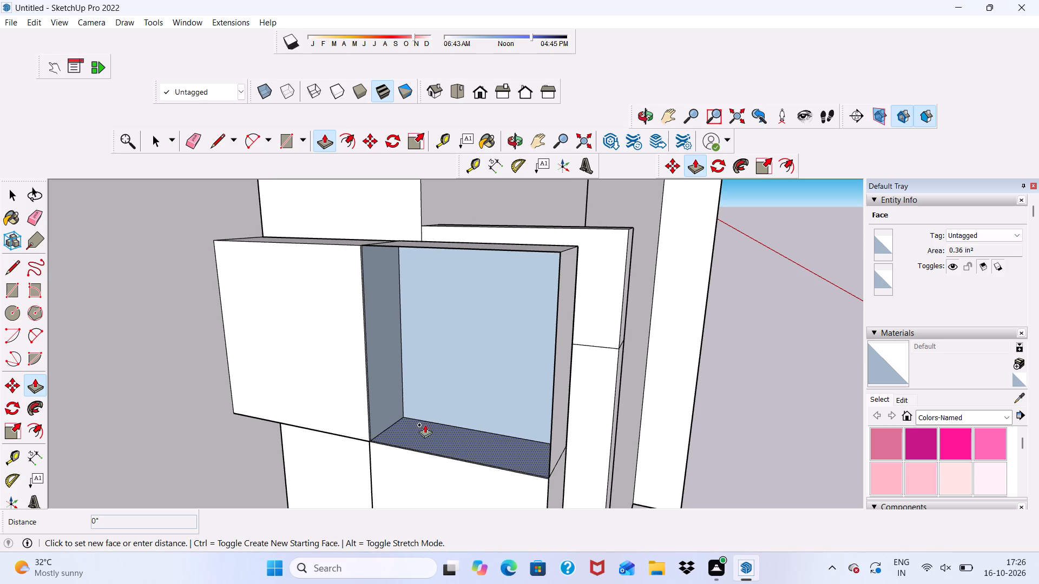
click(377, 242)
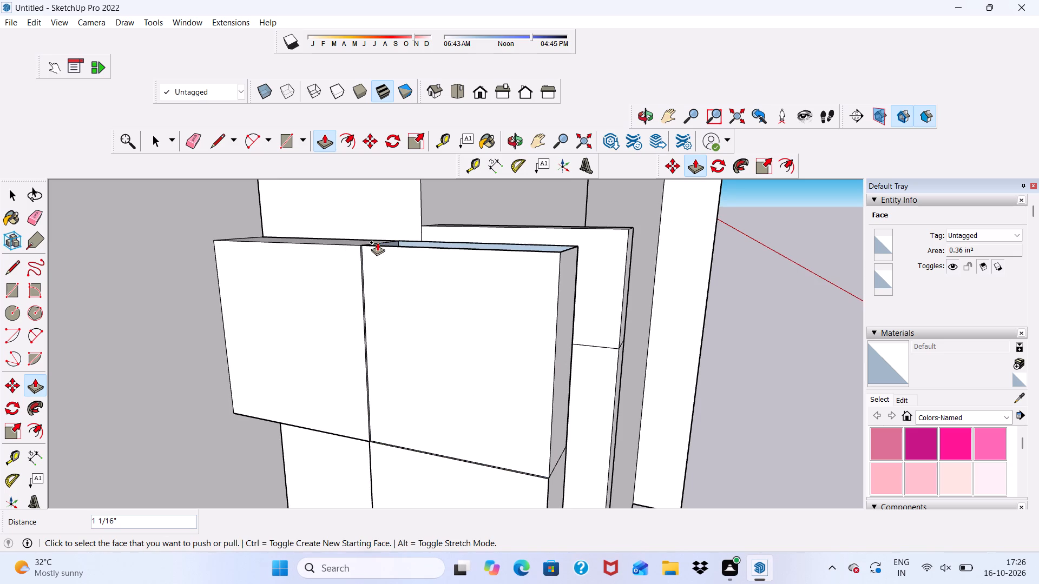
Push/Pull the back face inside the left handle's open-topped upper block end forward to the block's front.
middle_drag(486, 221, 474, 298)
scroll(446, 337, up, 1)
click(442, 329)
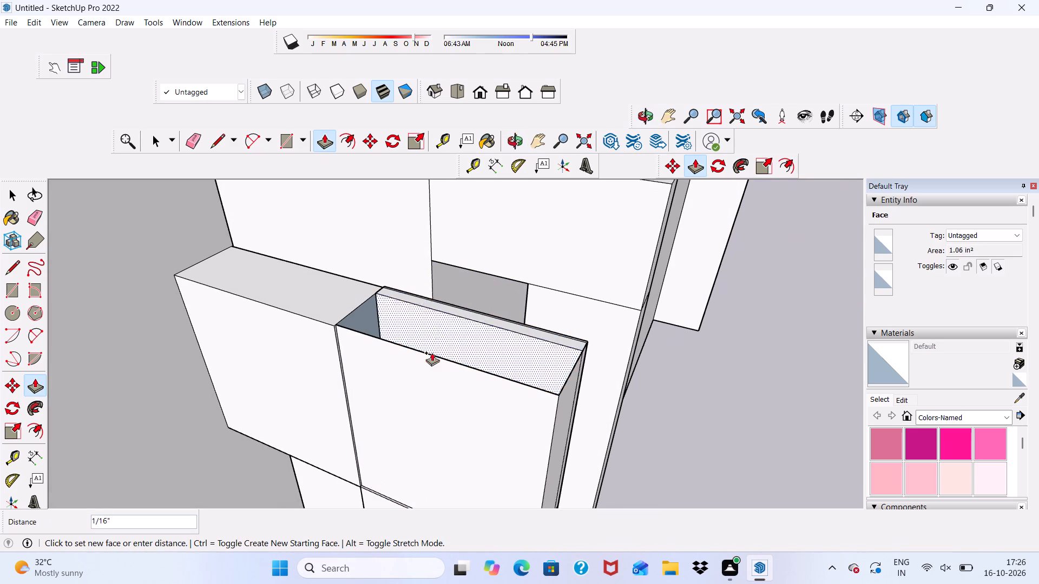
click(412, 376)
Push/Pull the inner side face of the upper block's open end 1" across to its opposite side.
click(358, 361)
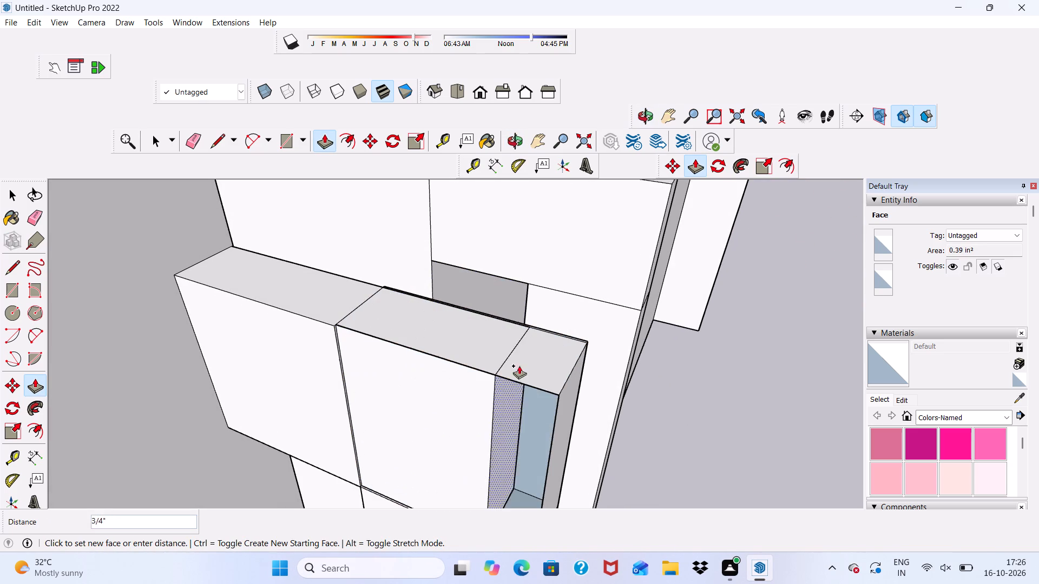
scroll(563, 393, down, 2)
click(561, 406)
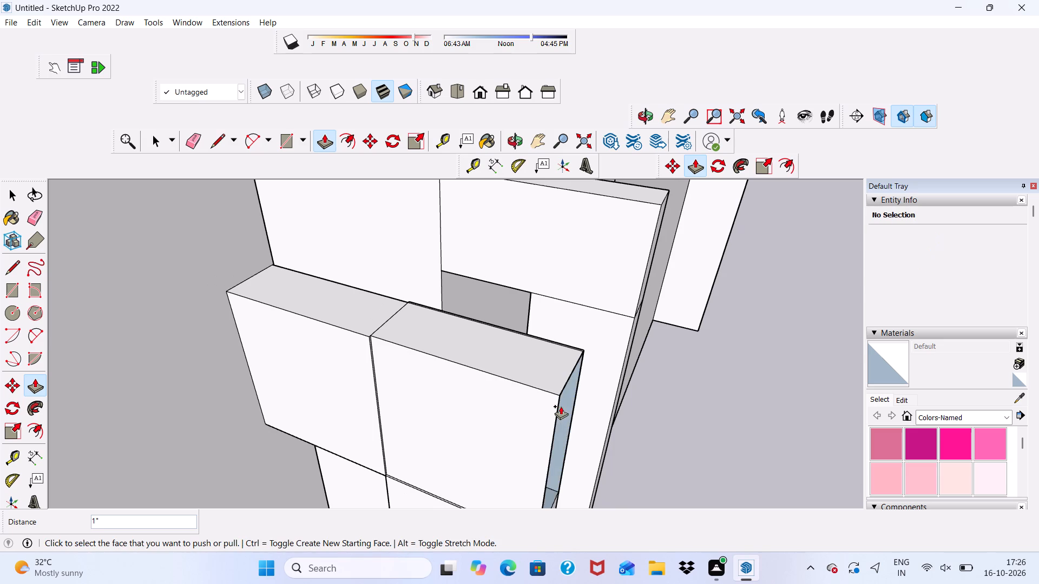
Push/Pull the back face inside the upper block's open-sided end about 3/8" forward to the block's front.
click(568, 420)
click(544, 436)
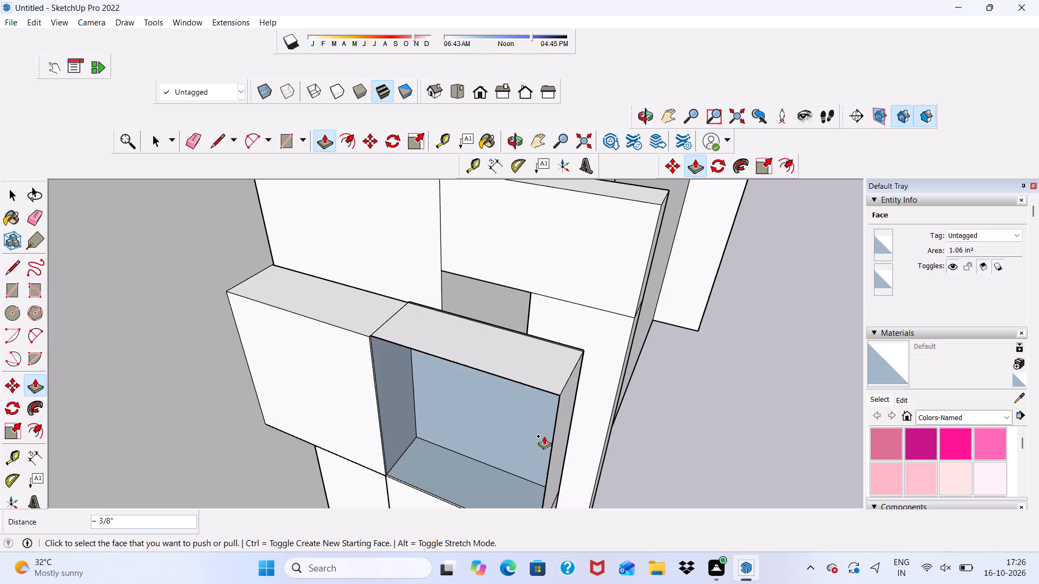
Push/Pull the back face inside the upper block's open-fronted end 3/8" out flush with the block's front.
click(470, 422)
click(354, 396)
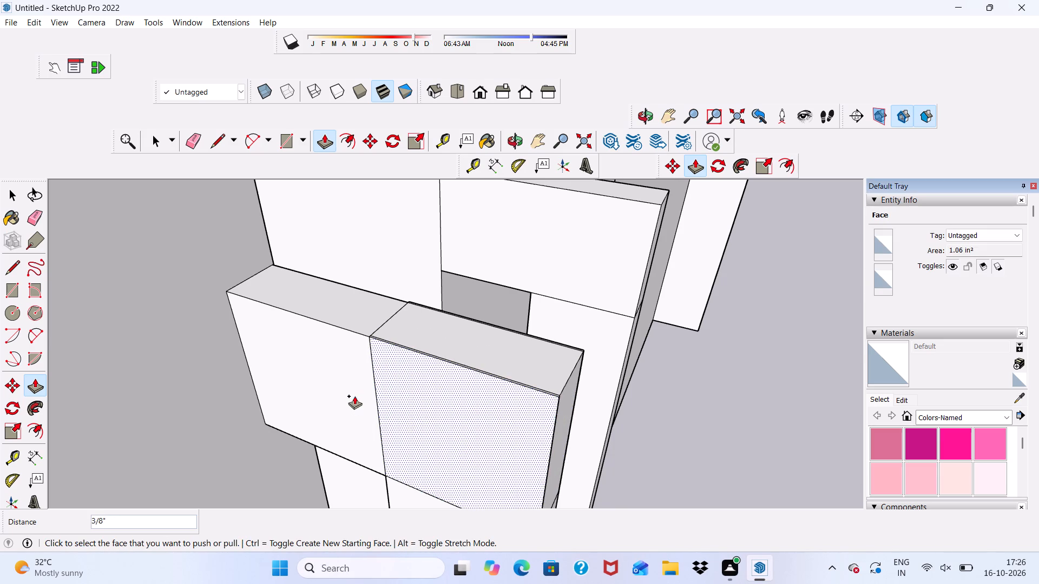
Erase the horizontal seam between the upper block and the bar on the right handle's broad face.
scroll(366, 380, down, 5)
middle_drag(435, 326, 400, 321)
scroll(399, 320, up, 1)
scroll(398, 319, down, 8)
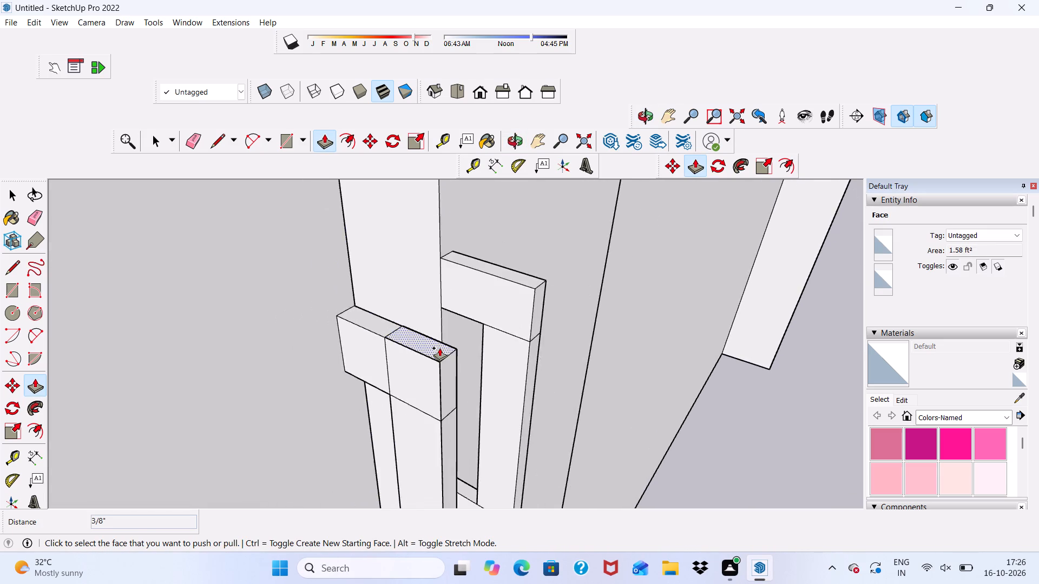
scroll(439, 348, down, 4)
middle_drag(469, 430, 562, 293)
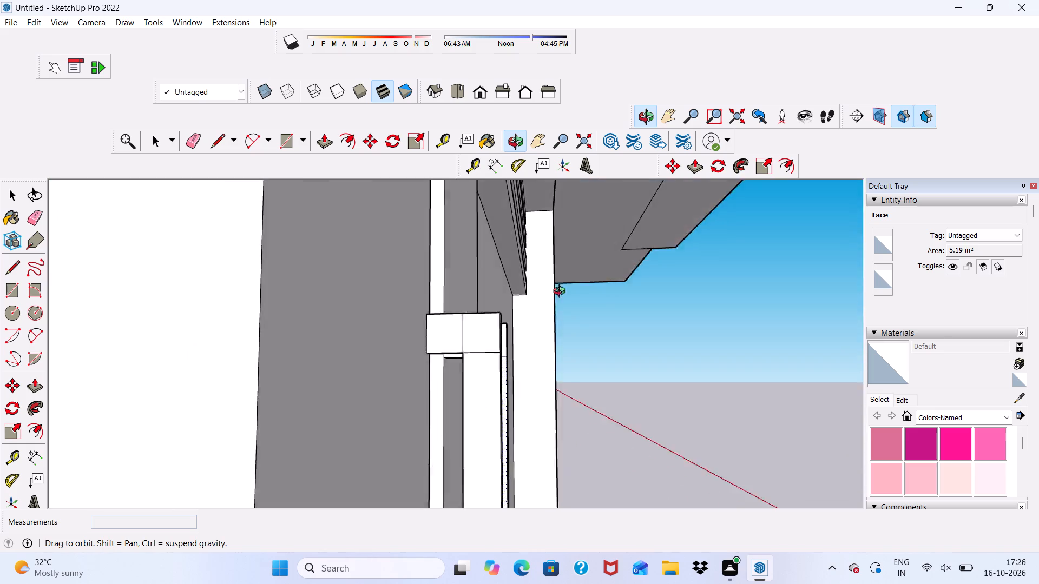
middle_drag(562, 293, 544, 303)
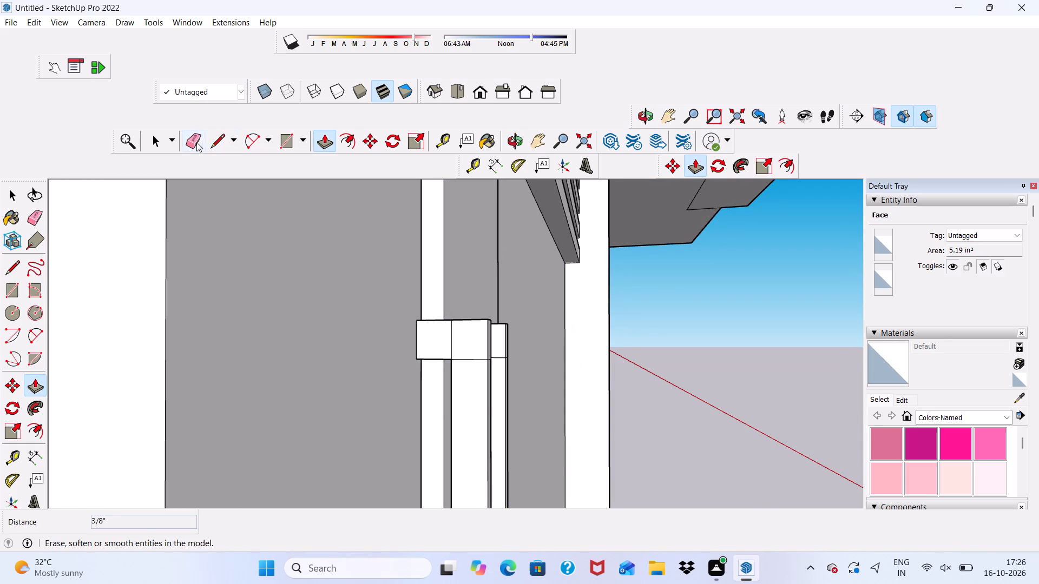
click(195, 130)
scroll(516, 343, up, 3)
scroll(404, 342, up, 1)
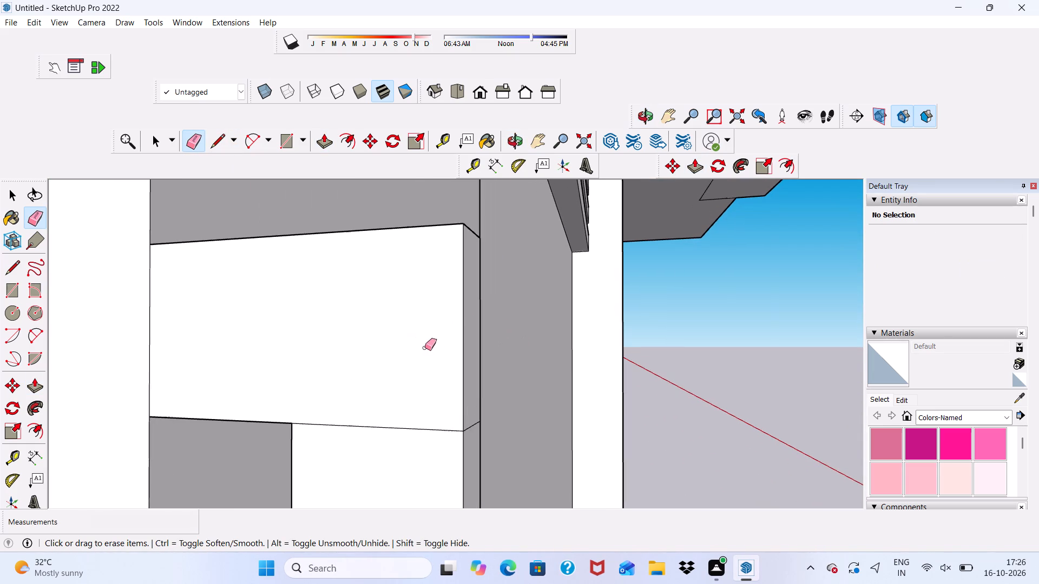
scroll(432, 348, down, 4)
drag(423, 398, 423, 410)
Erase the seam between the upper block and the bar on the left handle's narrow face.
middle_drag(479, 390, 391, 413)
scroll(309, 386, down, 1)
drag(156, 421, 161, 488)
Erase the vertical and horizontal seam lines on the broad face of the left handle's upper block.
scroll(139, 401, up, 4)
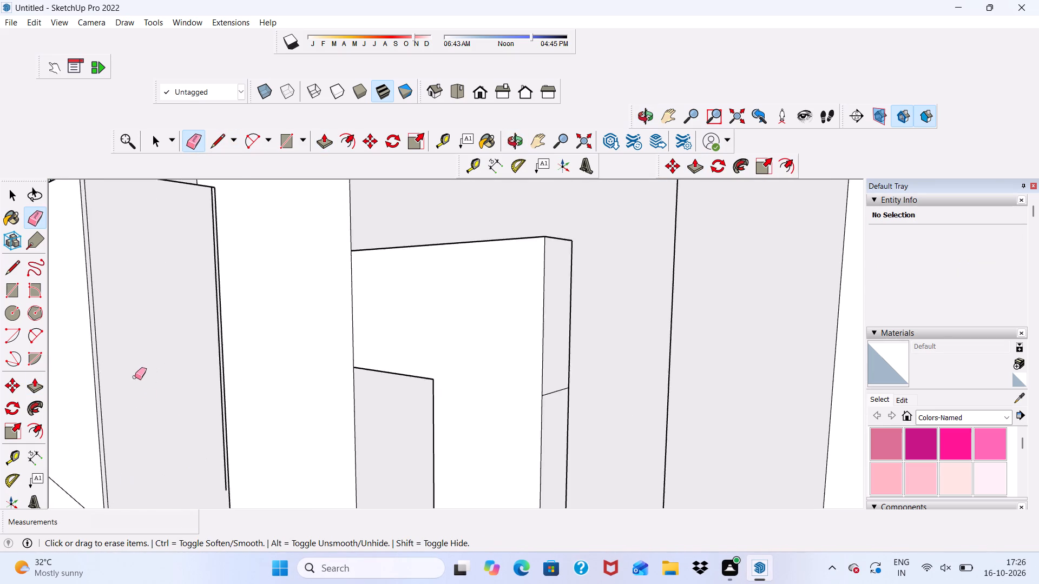
scroll(135, 377, up, 8)
click(91, 373)
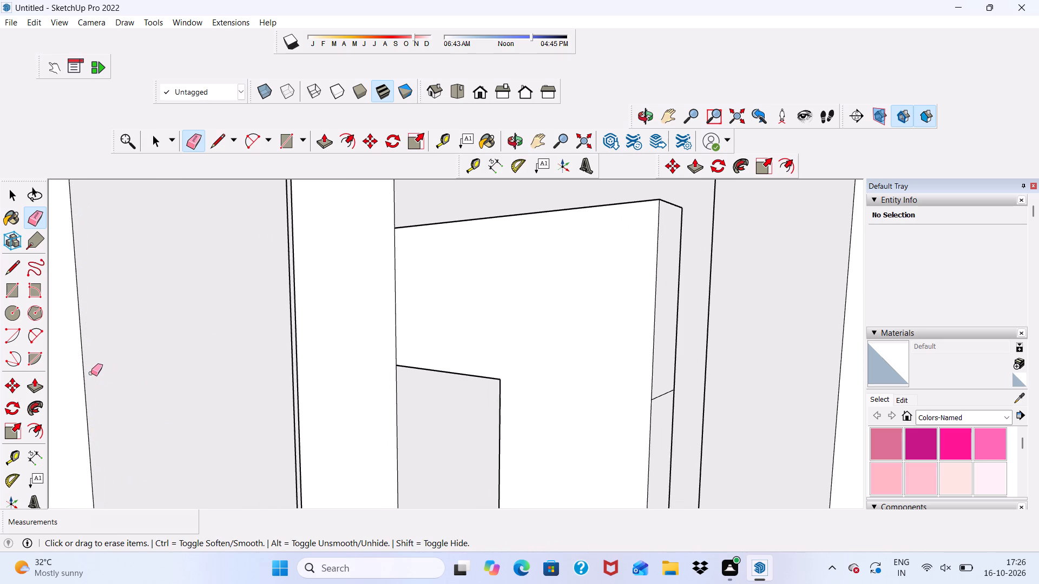
scroll(108, 366, down, 5)
scroll(232, 334, down, 6)
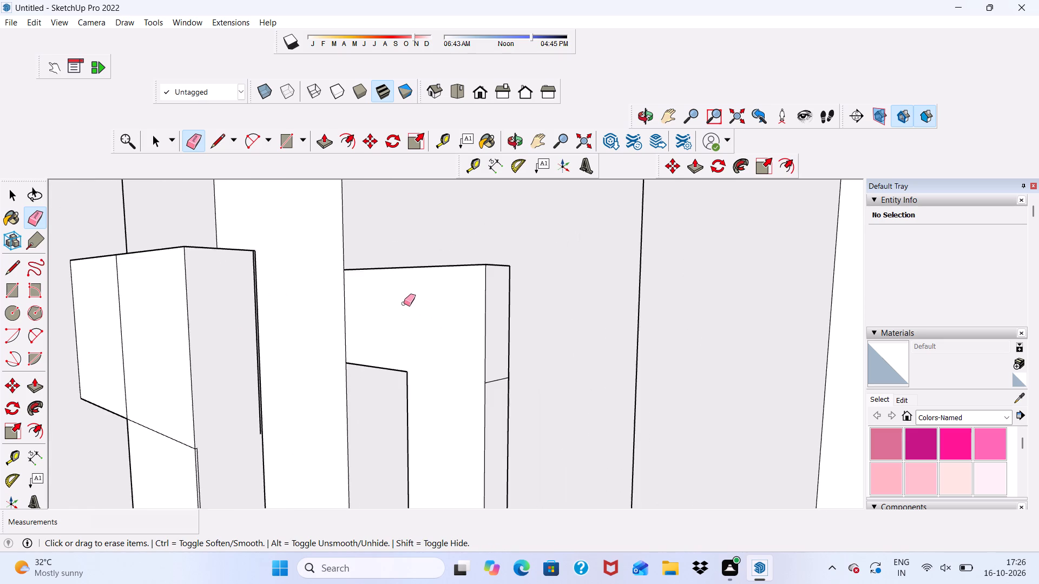
scroll(394, 302, down, 17)
scroll(393, 335, down, 8)
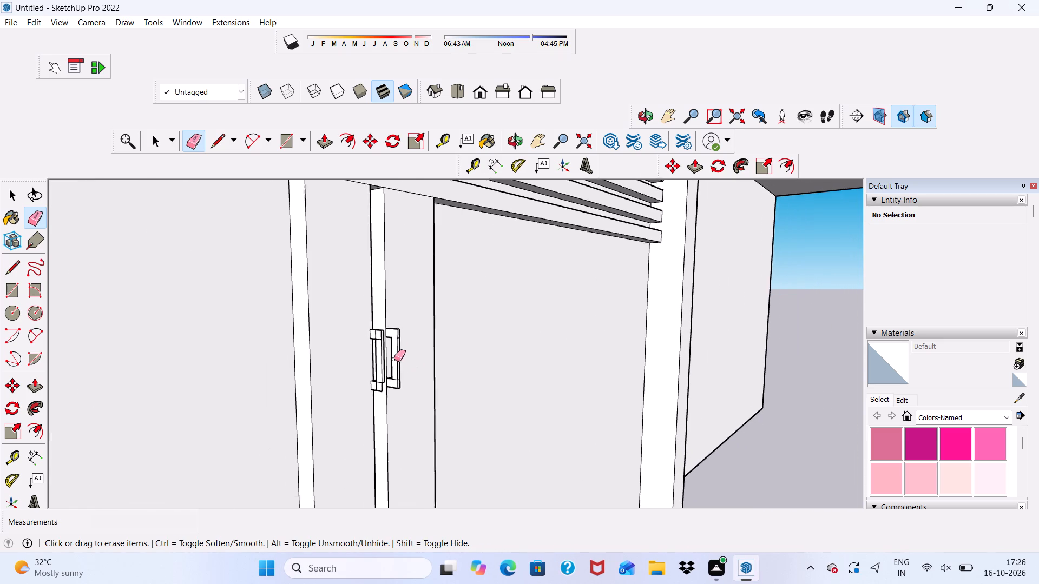
scroll(394, 359, down, 2)
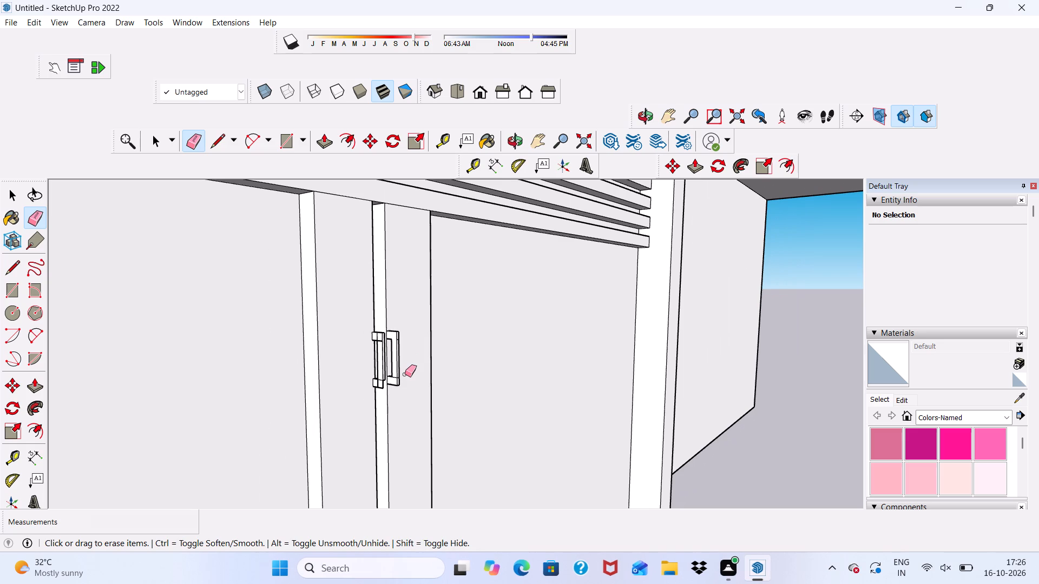
scroll(404, 373, down, 1)
scroll(398, 362, up, 10)
scroll(365, 326, up, 10)
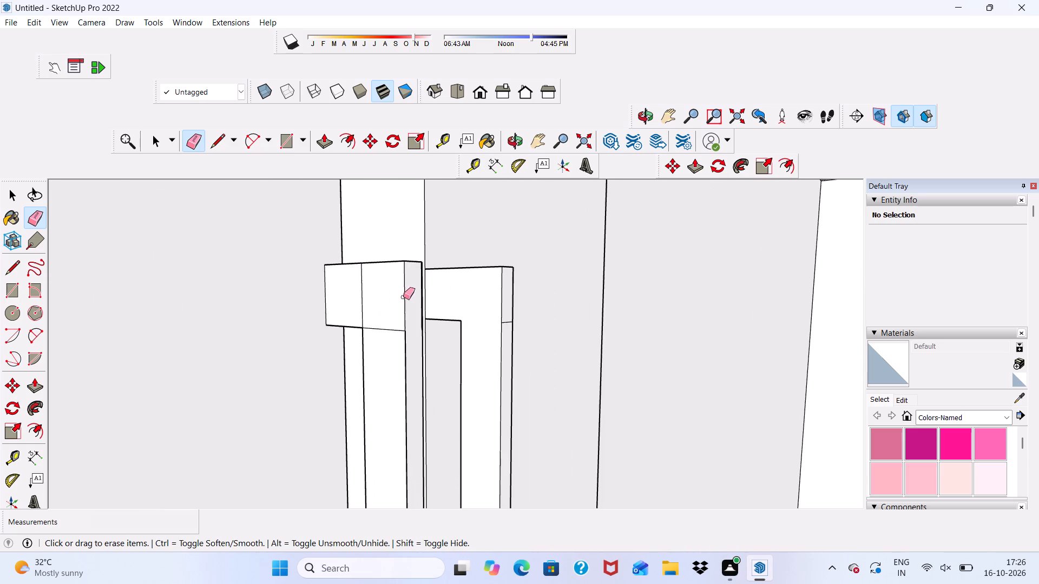
double_click(365, 294)
scroll(367, 340, up, 4)
drag(387, 321, 390, 326)
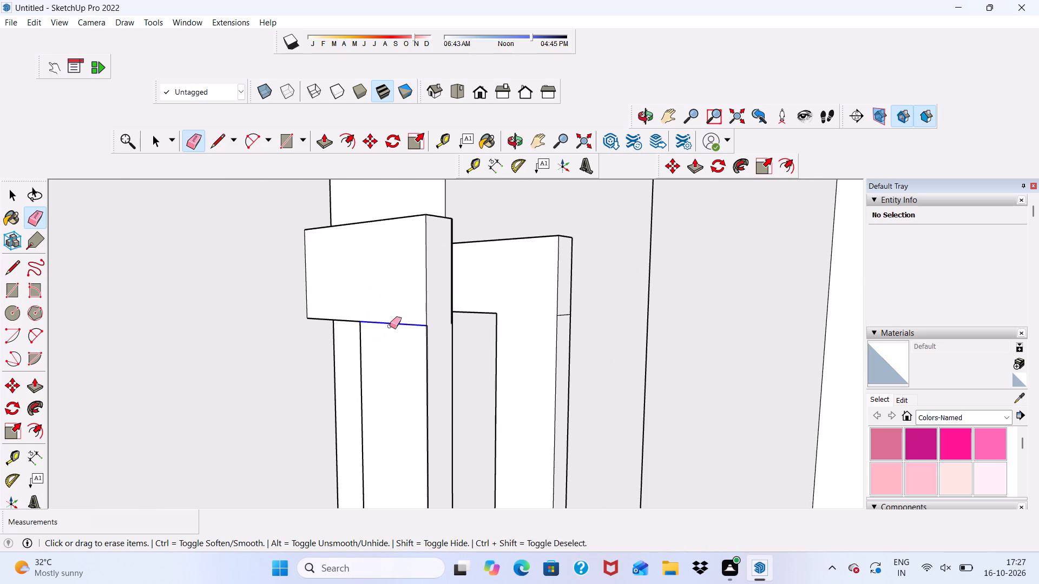
drag(390, 326, 390, 327)
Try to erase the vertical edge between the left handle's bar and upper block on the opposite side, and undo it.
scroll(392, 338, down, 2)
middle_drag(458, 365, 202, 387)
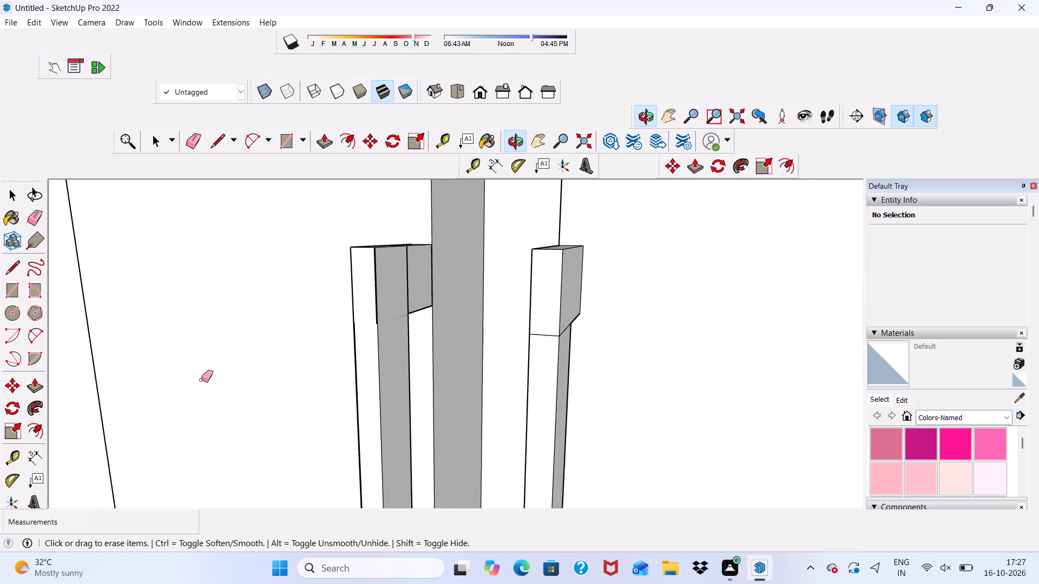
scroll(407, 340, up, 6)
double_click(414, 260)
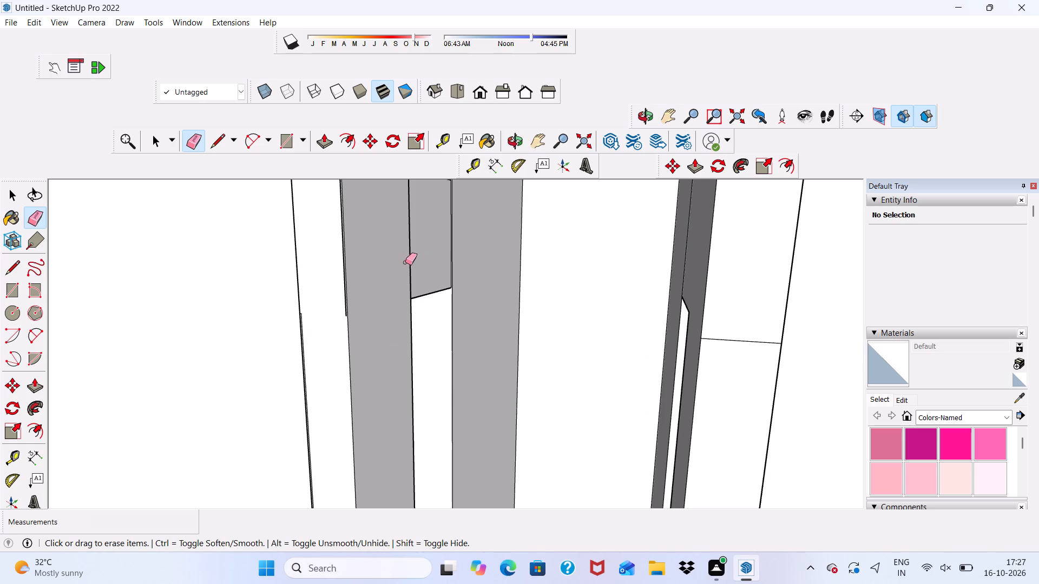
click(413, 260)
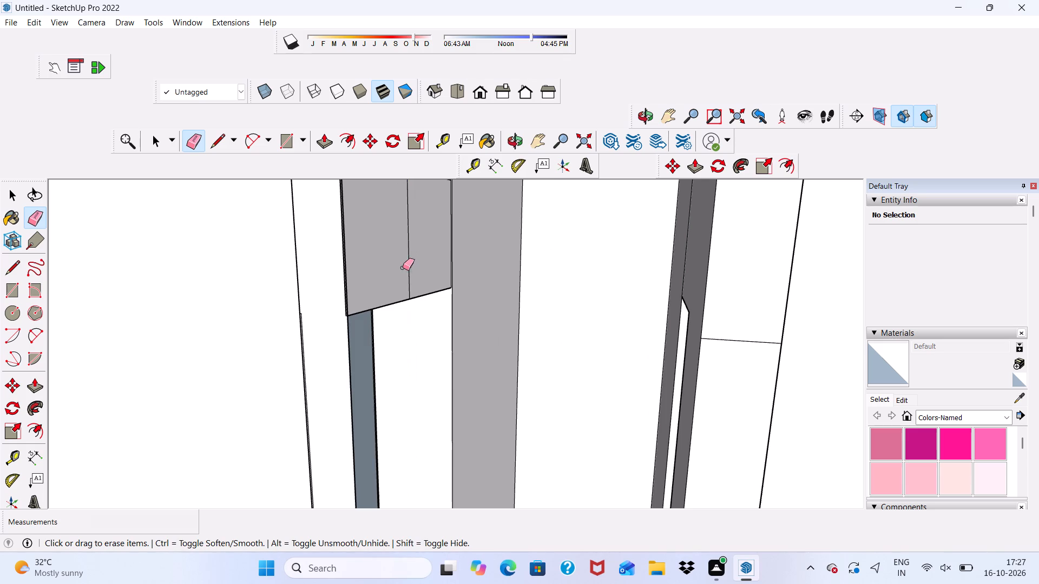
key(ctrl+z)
Erase the stray vertical line running just beside the long edge of the left handle's upper block.
scroll(326, 298, up, 5)
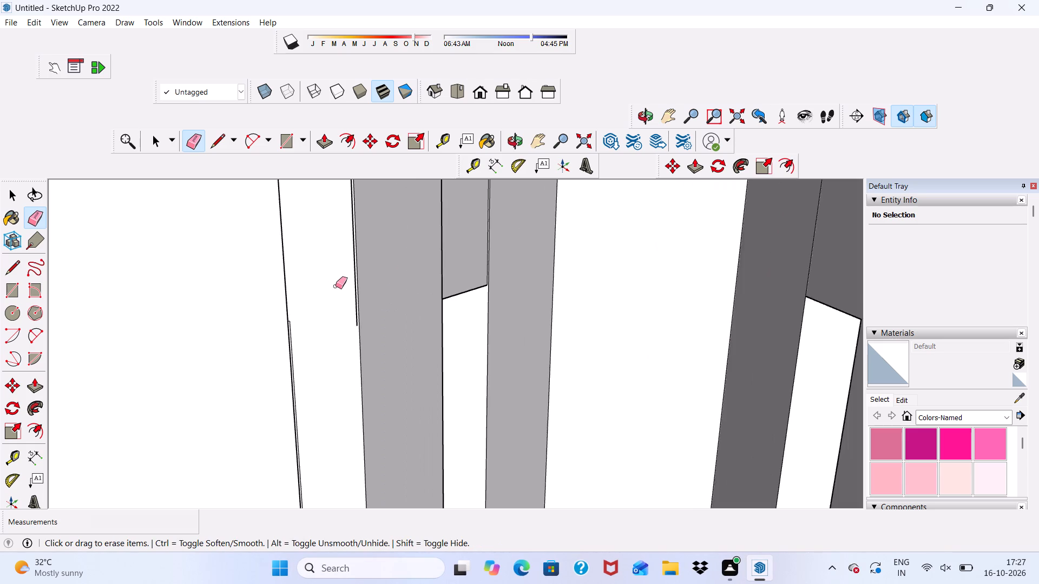
scroll(336, 286, up, 14)
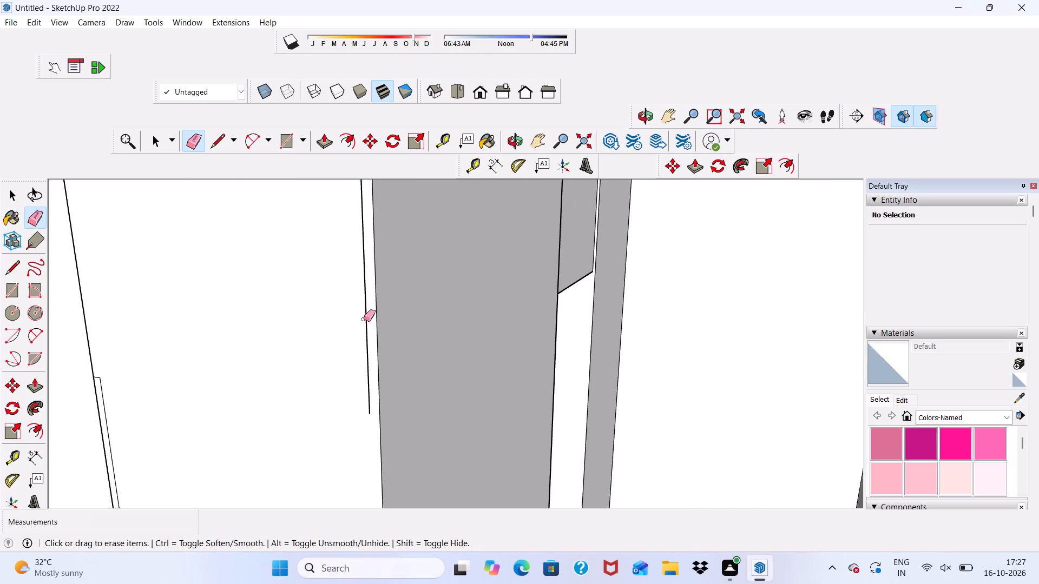
click(365, 316)
Erase the short edge and thin parallel line forming a sliver along the bar's other long edge.
scroll(365, 316, down, 6)
scroll(231, 381, up, 7)
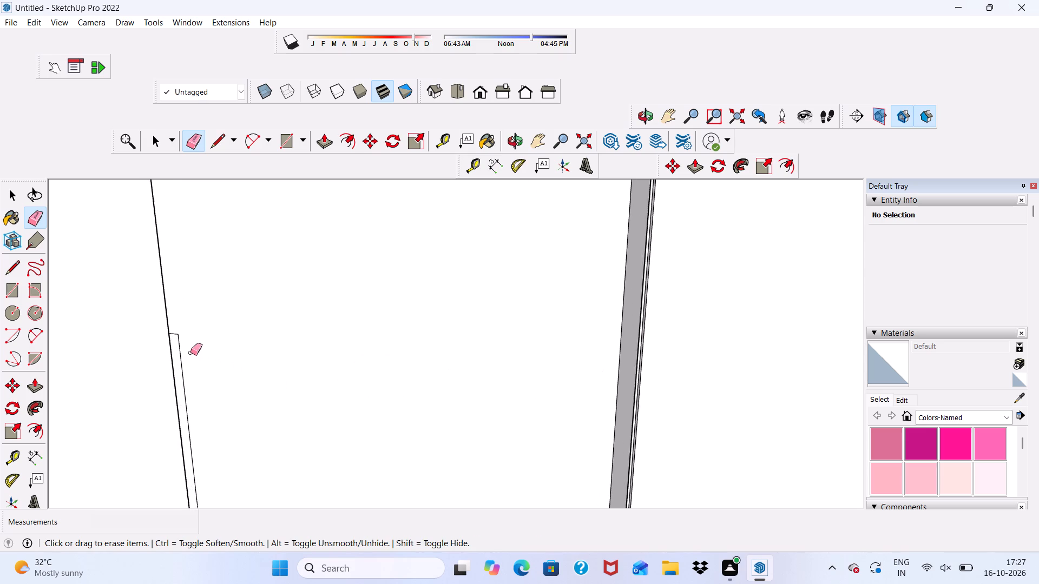
scroll(190, 353, up, 6)
drag(169, 323, 172, 339)
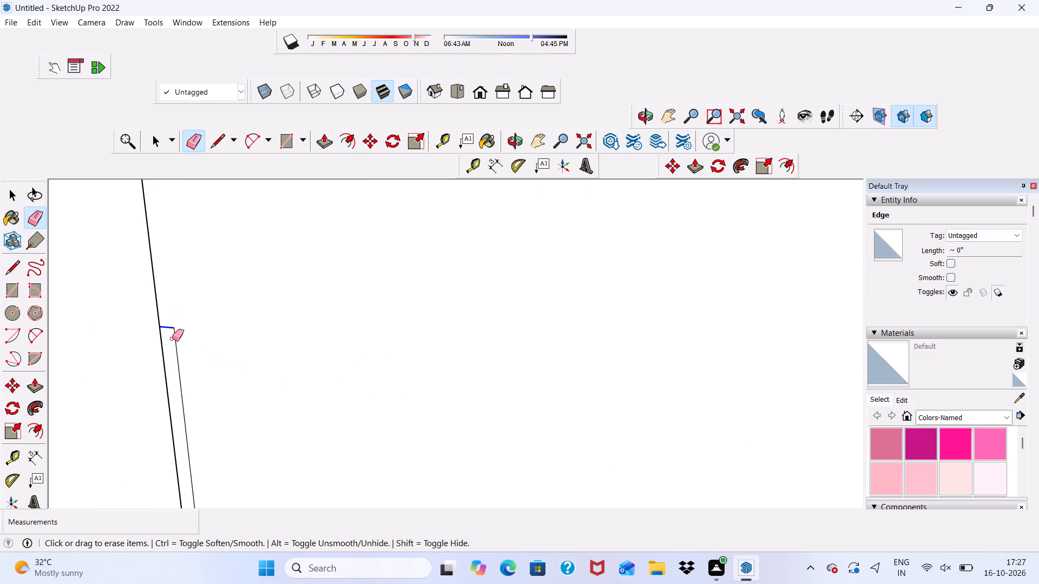
click(172, 339)
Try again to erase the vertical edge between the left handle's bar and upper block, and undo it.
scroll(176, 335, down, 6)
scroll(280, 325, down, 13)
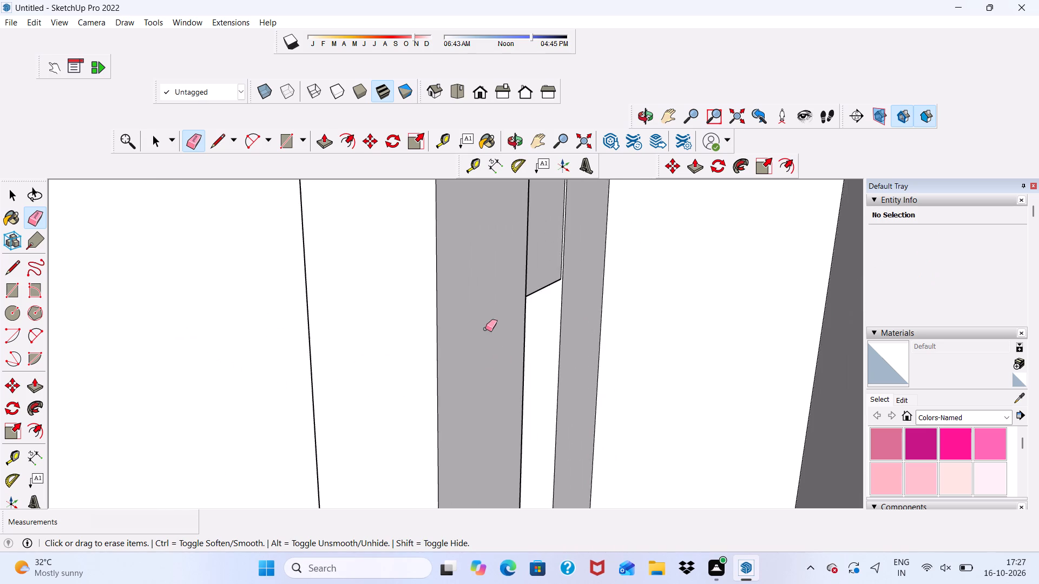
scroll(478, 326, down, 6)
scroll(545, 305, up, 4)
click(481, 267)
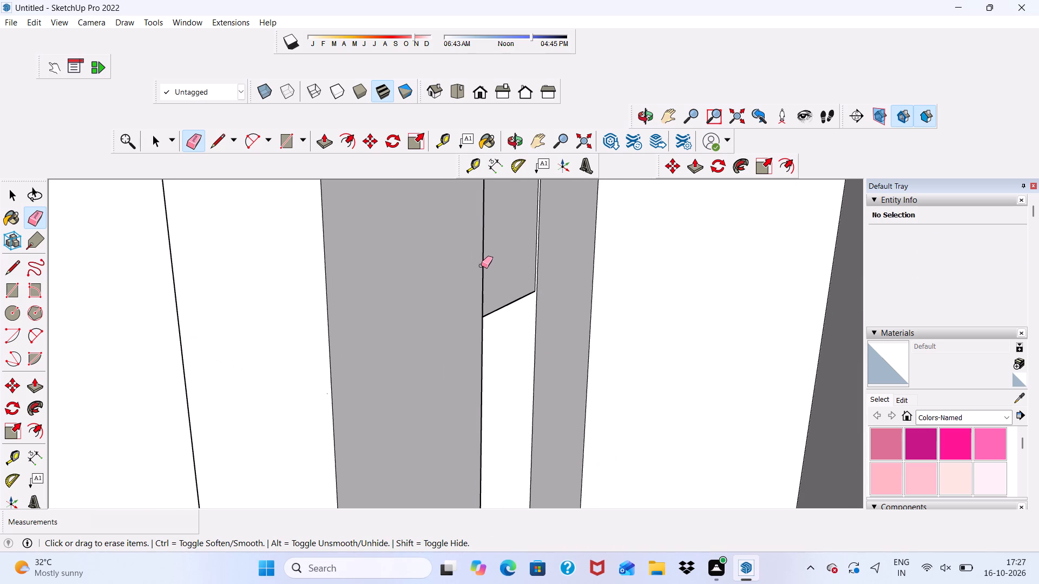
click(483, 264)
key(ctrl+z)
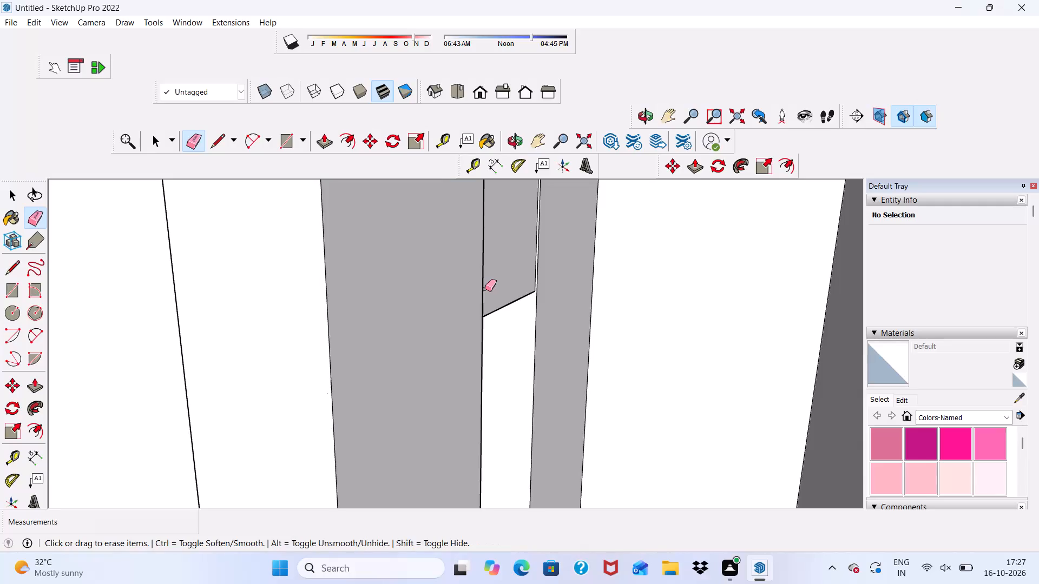
Push/Pull the front face of the left handle's lower block 1" out to the front of the bar.
scroll(485, 289, down, 13)
scroll(565, 268, up, 3)
scroll(564, 238, down, 13)
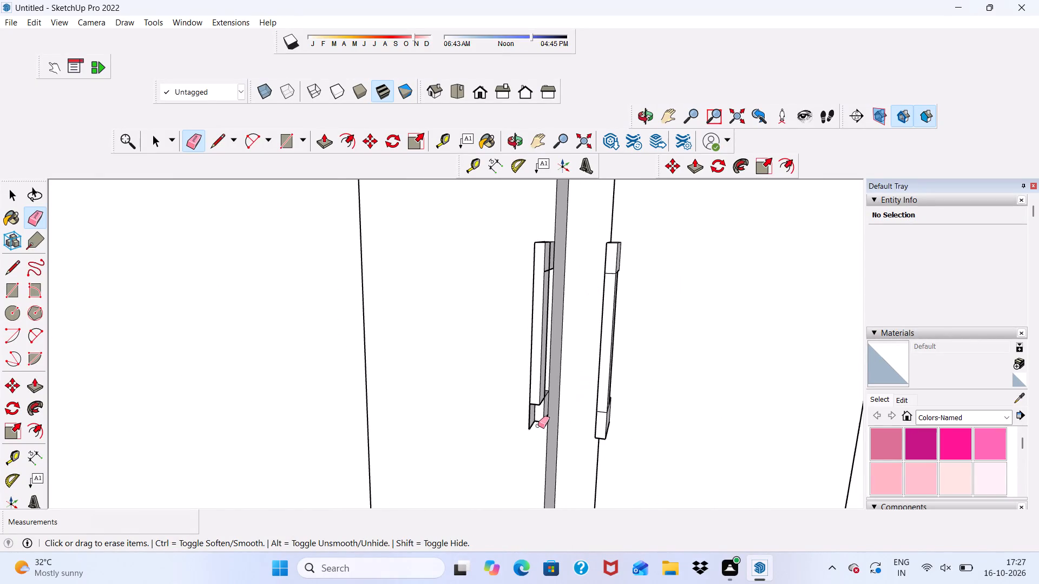
middle_drag(538, 426, 525, 249)
scroll(560, 430, up, 4)
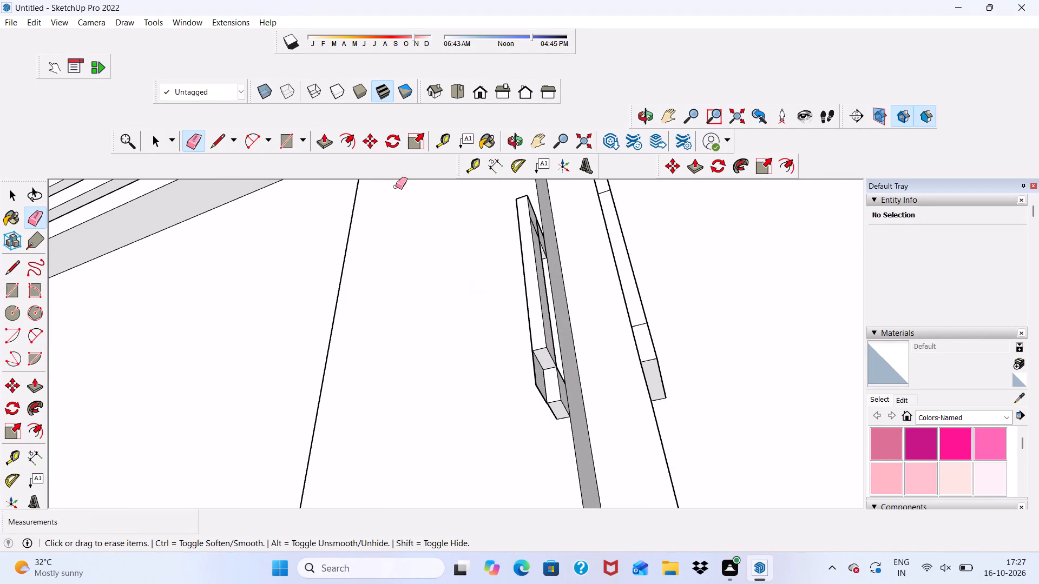
click(330, 142)
scroll(457, 367, up, 1)
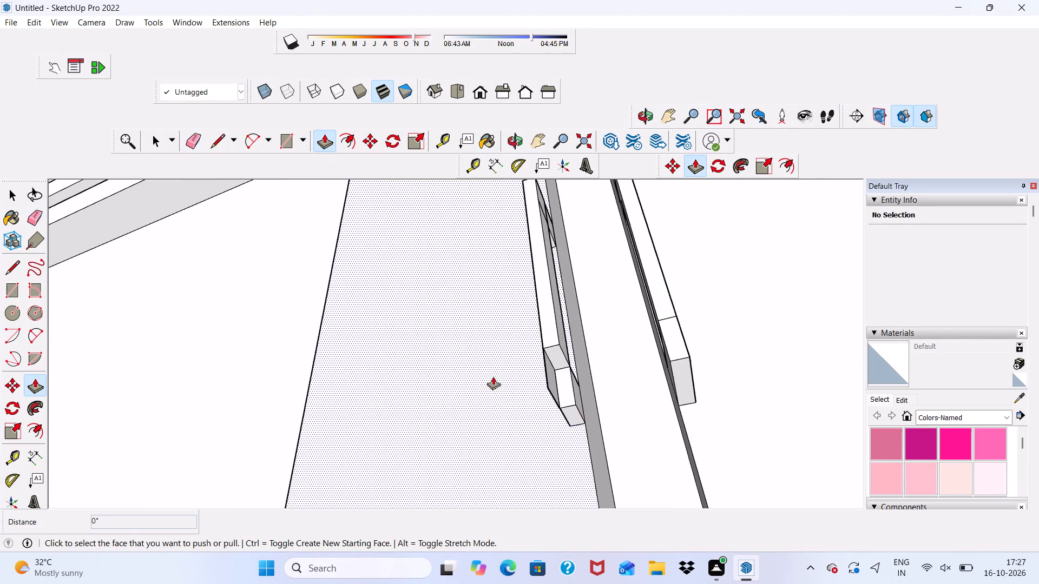
scroll(565, 380, up, 5)
click(550, 401)
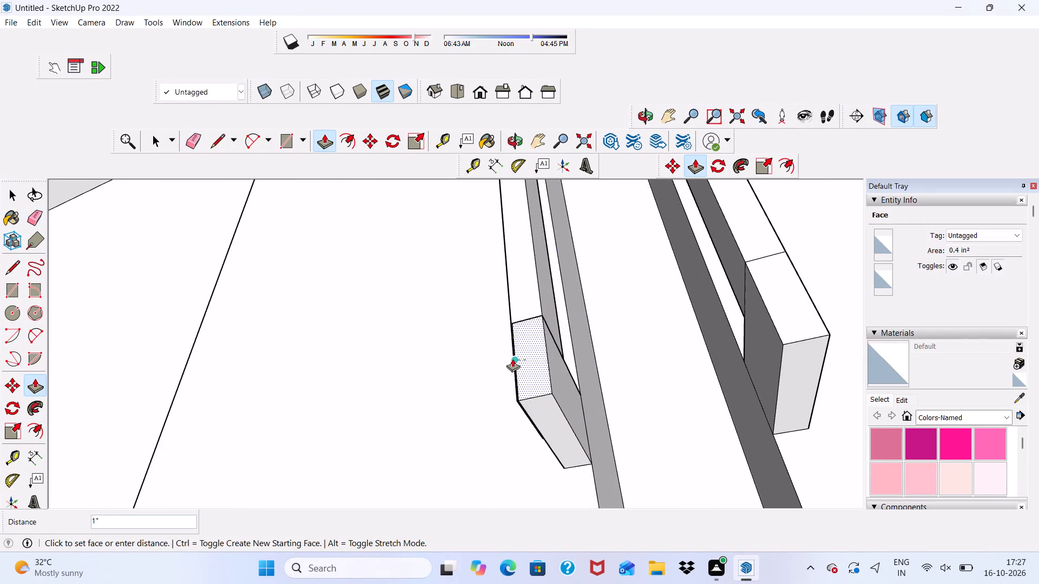
click(536, 290)
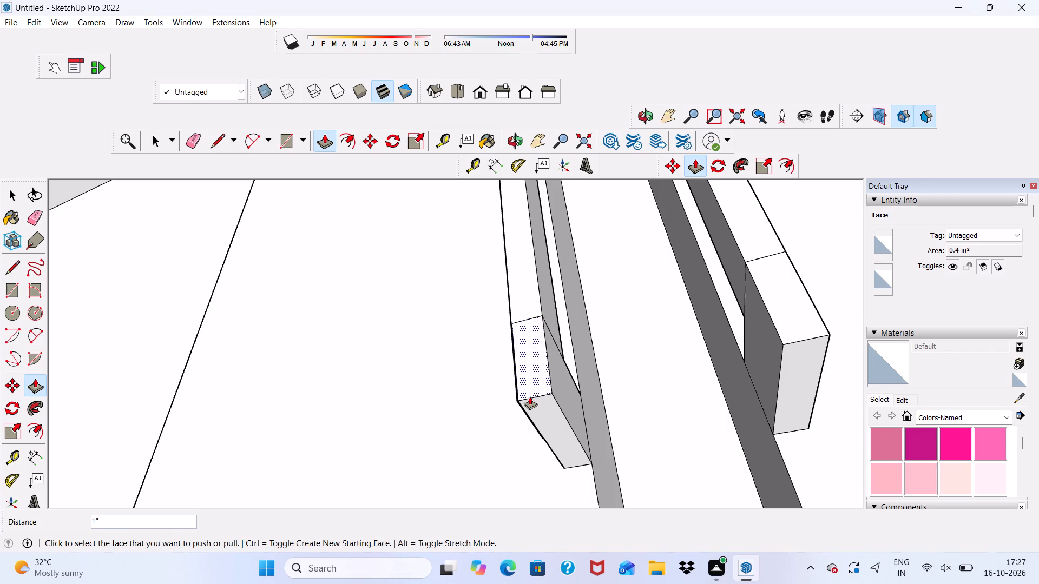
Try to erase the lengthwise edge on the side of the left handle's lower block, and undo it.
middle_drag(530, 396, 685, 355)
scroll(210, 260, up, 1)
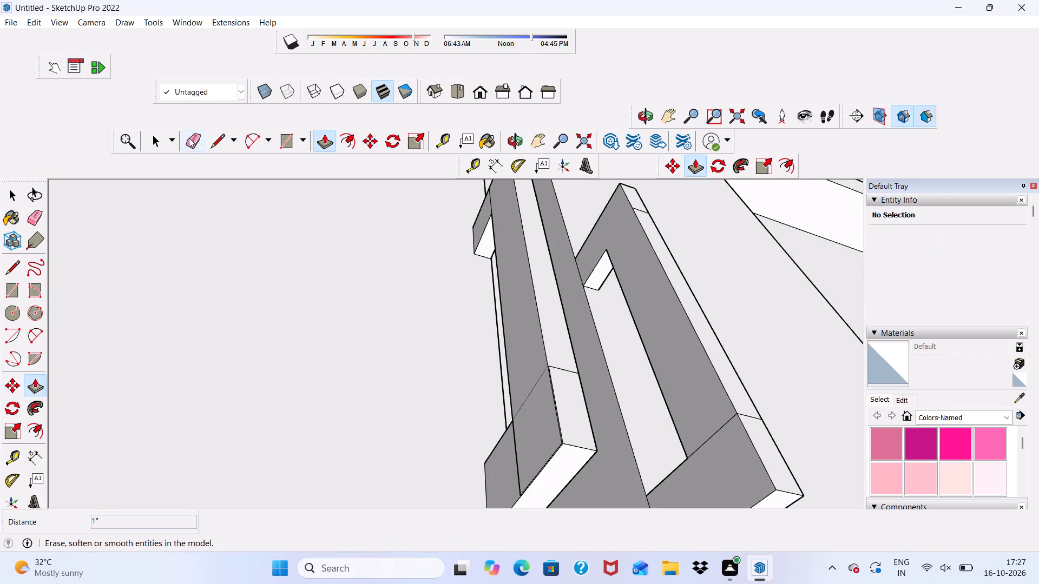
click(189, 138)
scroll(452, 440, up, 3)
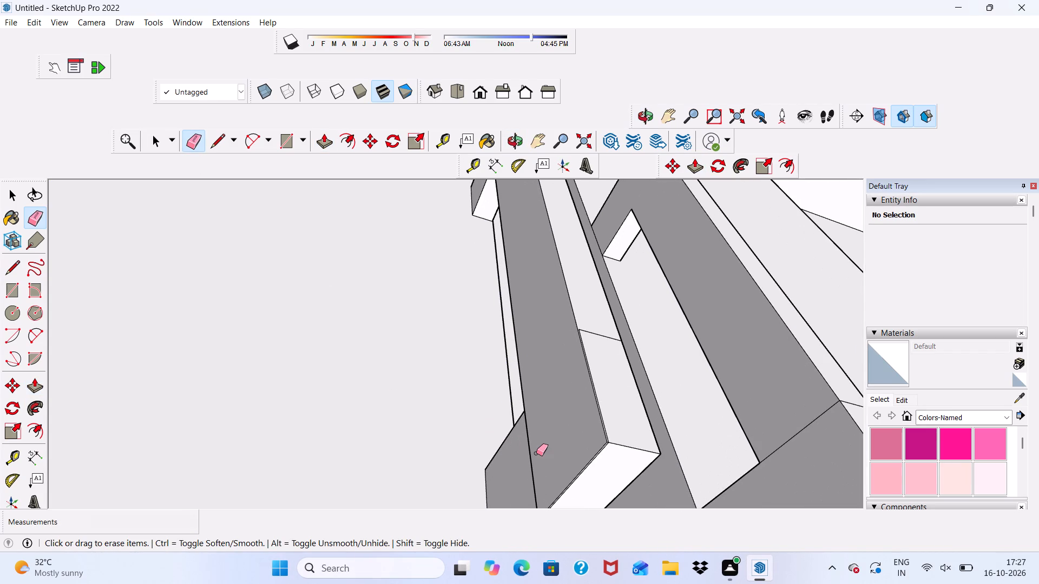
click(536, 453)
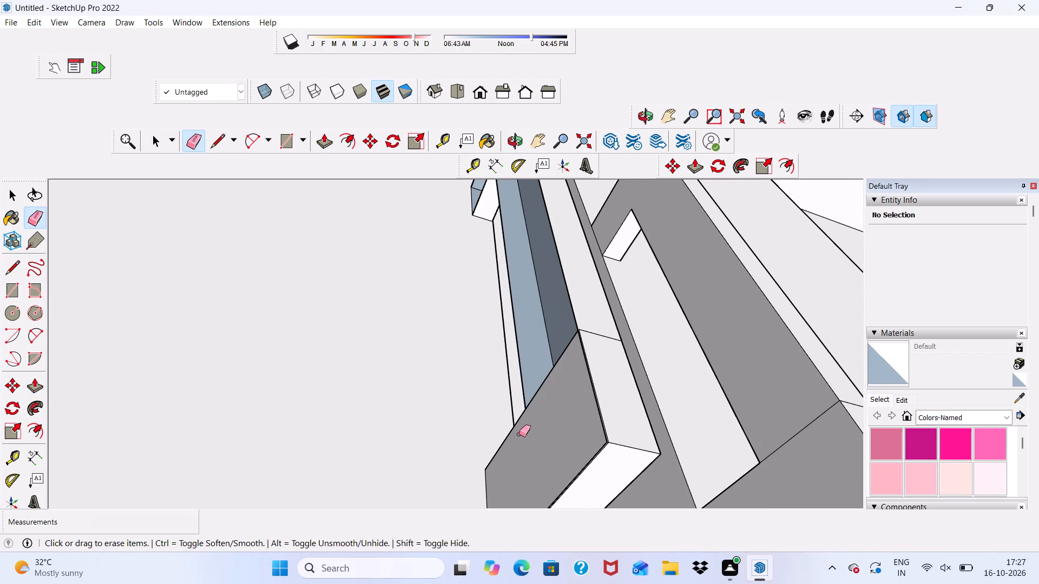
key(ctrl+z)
Erase the short seam across the narrow front face between the left handle's bar and lower block.
scroll(614, 328, up, 2)
drag(590, 335, 590, 343)
scroll(538, 383, up, 3)
scroll(593, 359, up, 5)
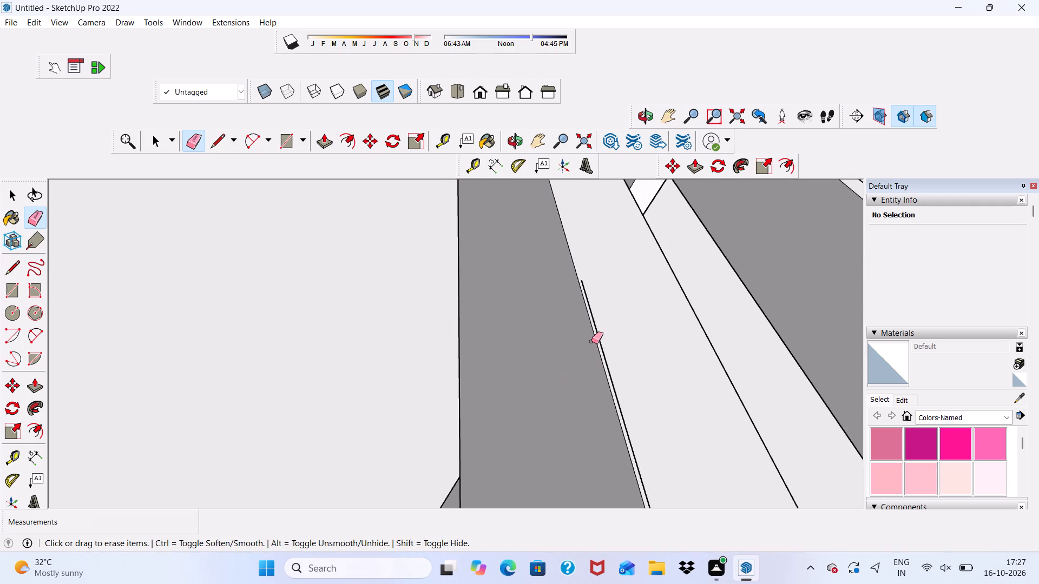
Erase the stray lengthwise line running beside the edge of the left handle's lower block.
scroll(591, 341, up, 3)
scroll(591, 341, down, 2)
scroll(595, 346, up, 4)
click(609, 343)
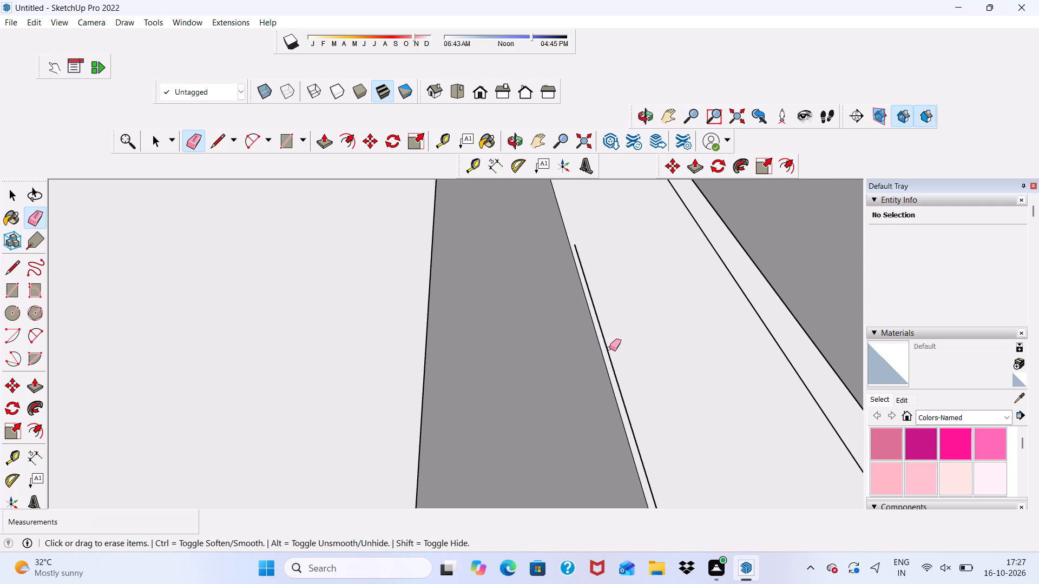
click(609, 351)
Erase the seam between the bar and lower block on the left handle's inner side.
scroll(546, 322, down, 12)
middle_drag(507, 417, 269, 439)
scroll(450, 267, up, 1)
drag(469, 258, 470, 264)
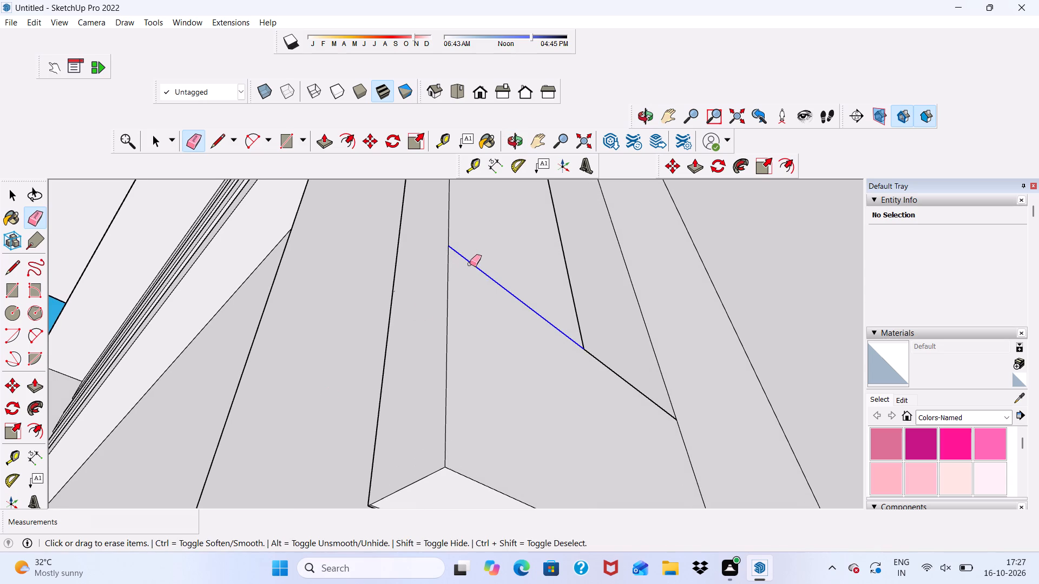
drag(470, 264, 470, 268)
Erase the short seam across the front face of the right handle at its upper block.
scroll(470, 268, down, 12)
middle_drag(497, 361, 679, 354)
scroll(681, 354, up, 2)
scroll(670, 317, down, 17)
middle_drag(664, 321, 664, 387)
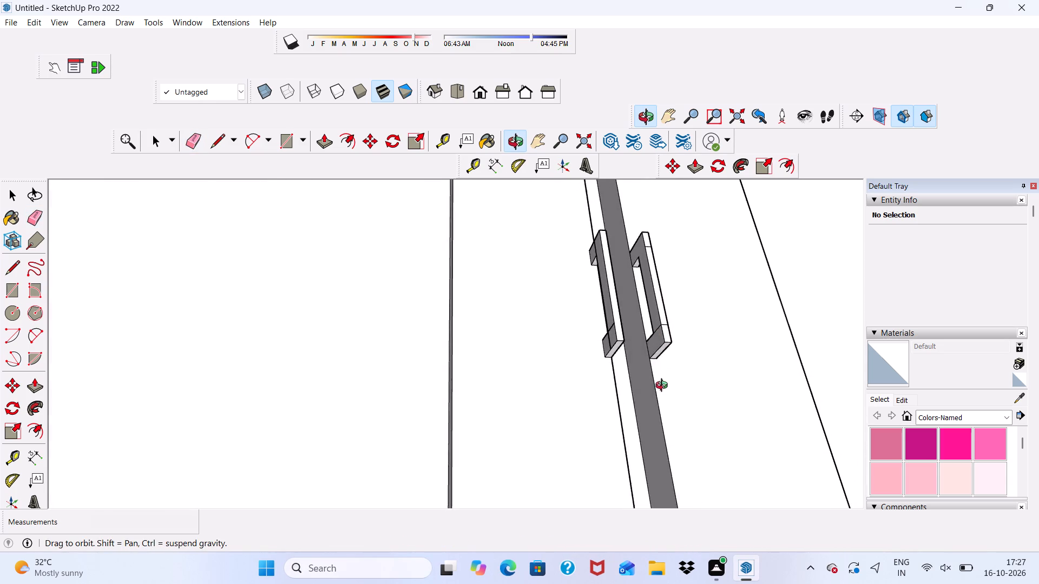
middle_drag(664, 387, 664, 389)
scroll(648, 279, up, 15)
click(661, 255)
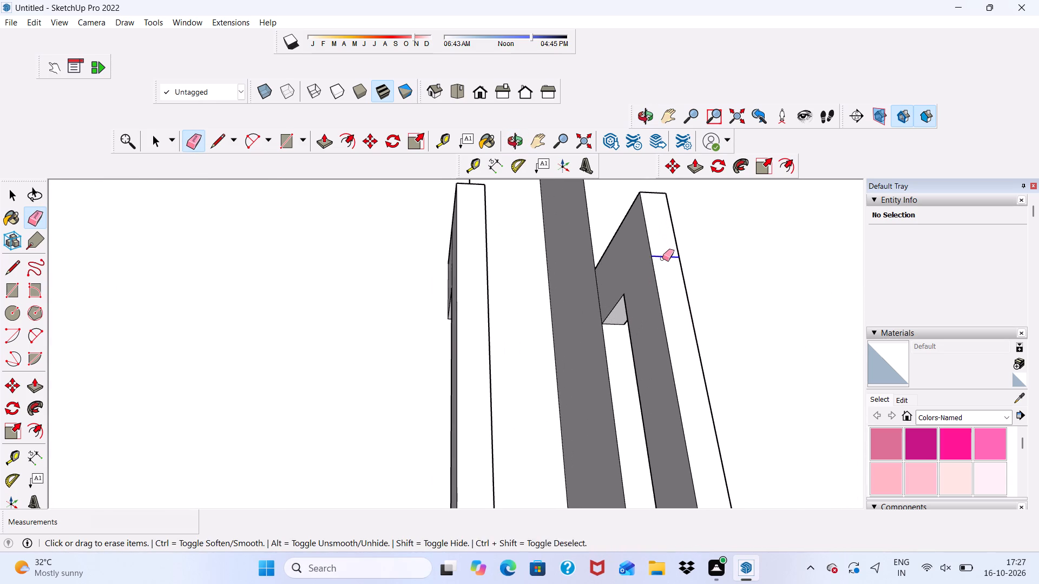
Erase the seams at the right handle's lower block, across its front face and along its inner side.
scroll(662, 258, down, 7)
scroll(703, 444, up, 4)
scroll(692, 377, down, 13)
scroll(712, 474, up, 7)
scroll(723, 304, up, 16)
drag(637, 256, 639, 282)
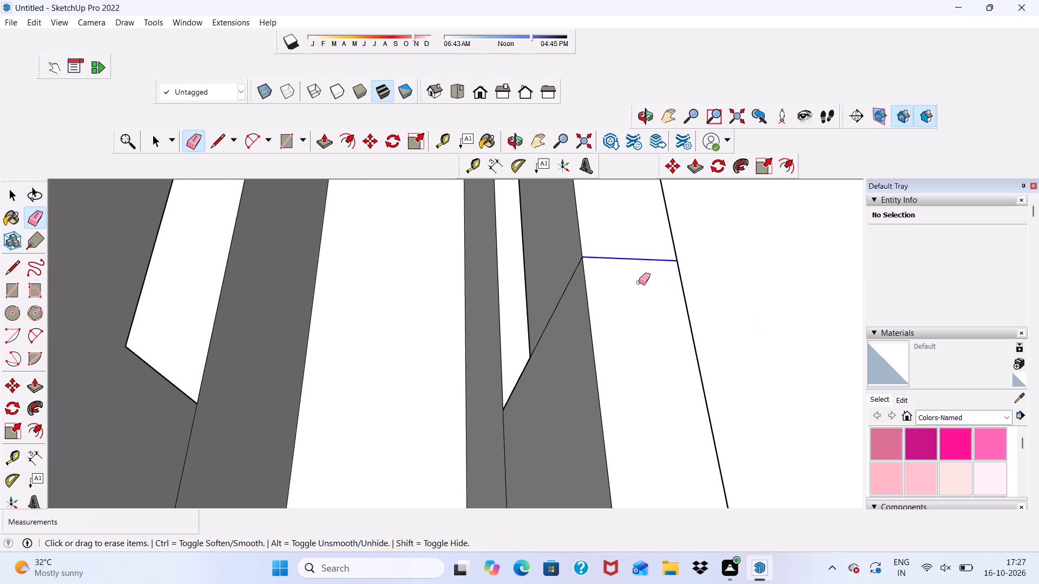
scroll(570, 291, up, 4)
drag(563, 273, 565, 289)
Erase the seams between the bar and both blocks on the right handle's outer side.
scroll(565, 289, down, 5)
middle_drag(680, 365, 511, 381)
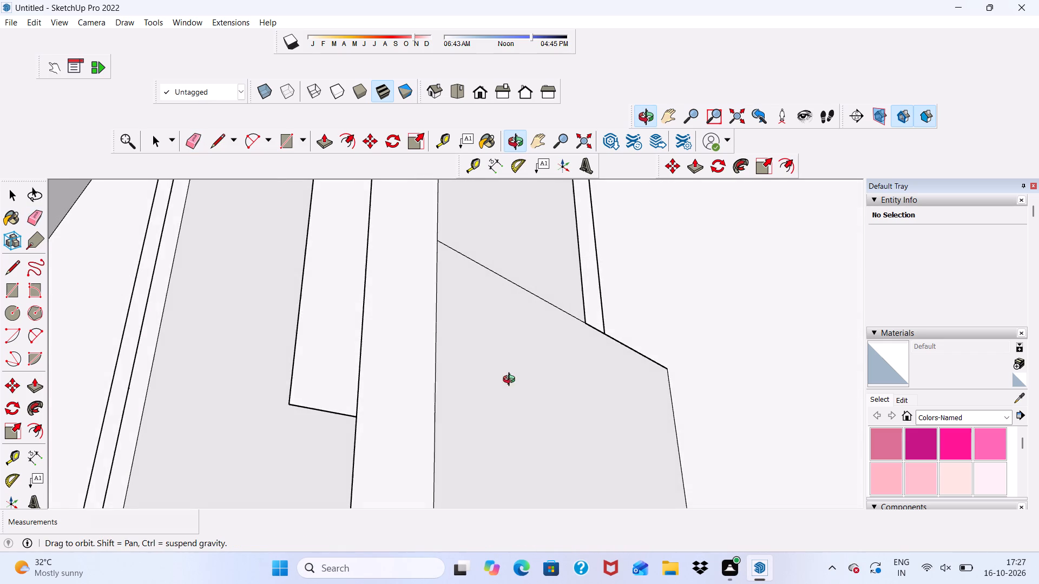
middle_drag(511, 381, 511, 381)
drag(493, 276, 493, 271)
scroll(492, 264, down, 7)
scroll(548, 345, down, 13)
scroll(541, 206, up, 7)
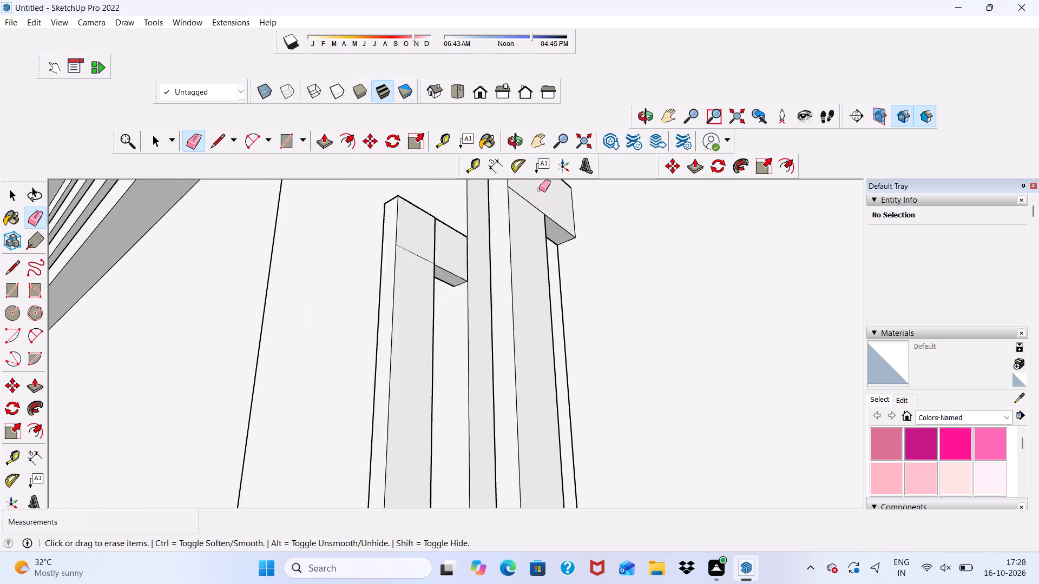
scroll(539, 189, up, 3)
drag(522, 191, 517, 209)
Erase the crosswise seam between the bar and lower block on the left handle's outer side.
scroll(508, 250, down, 4)
middle_drag(497, 311, 541, 310)
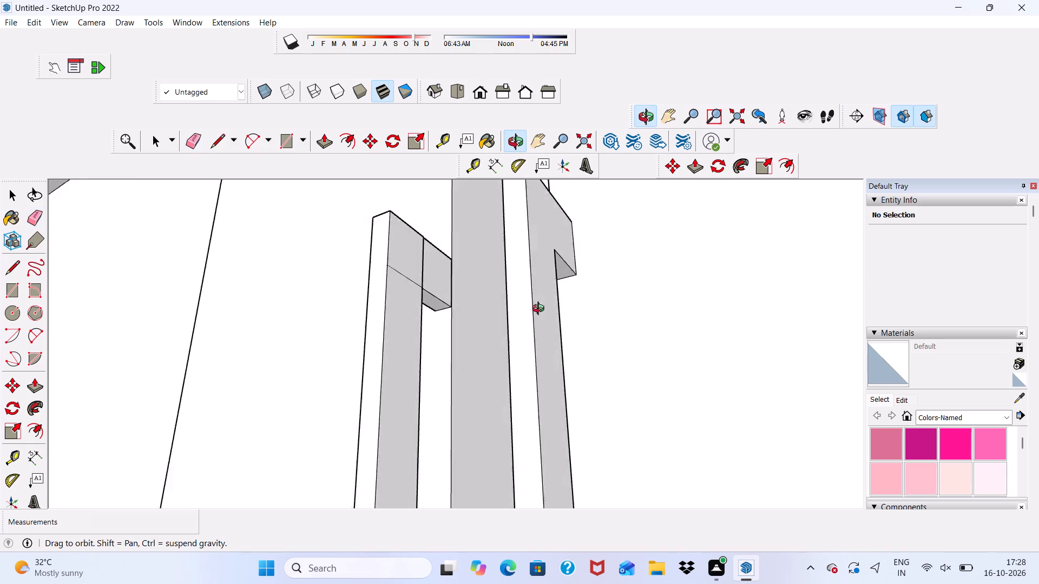
middle_drag(541, 310, 811, 306)
scroll(491, 208, up, 5)
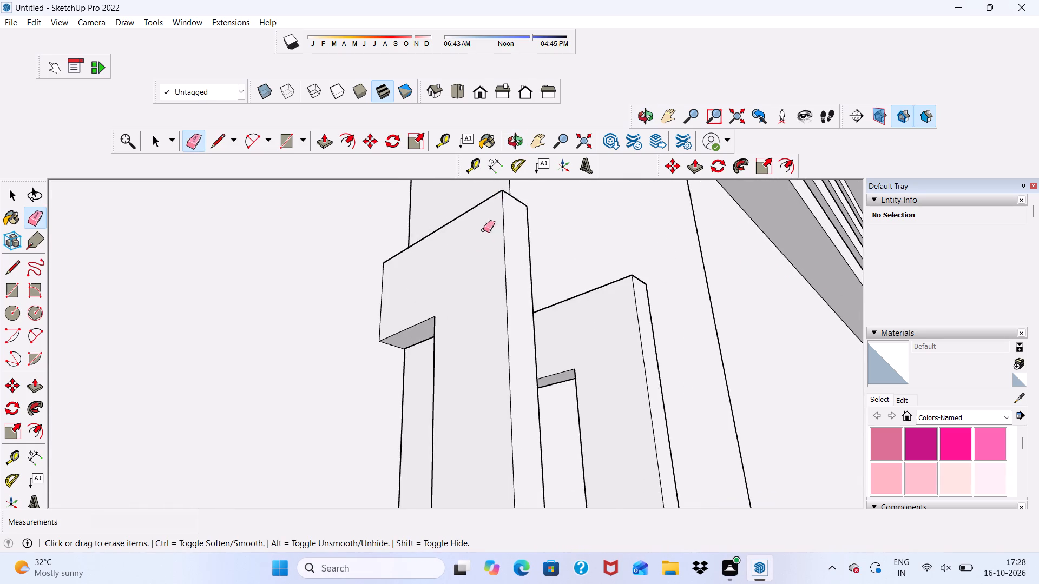
scroll(483, 230, up, 3)
scroll(439, 270, down, 9)
click(433, 262)
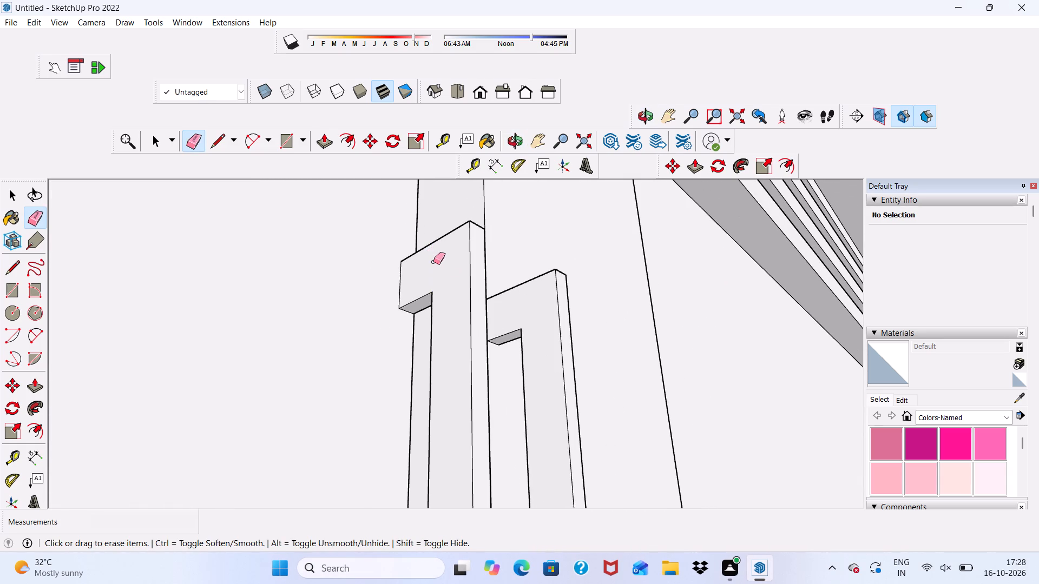
scroll(426, 278, down, 7)
scroll(488, 303, down, 6)
scroll(471, 407, up, 6)
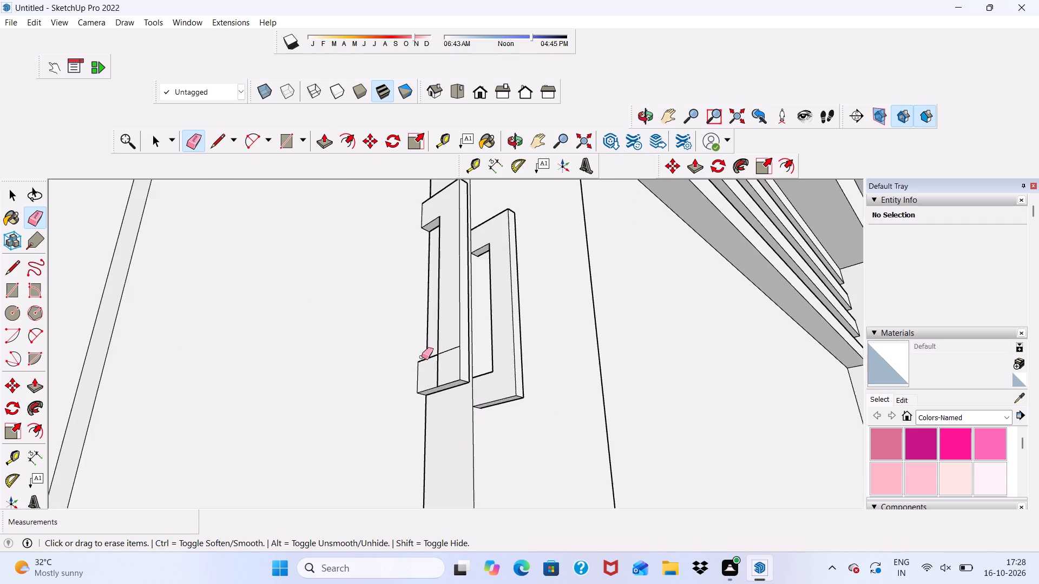
scroll(422, 373, up, 10)
scroll(468, 359, down, 5)
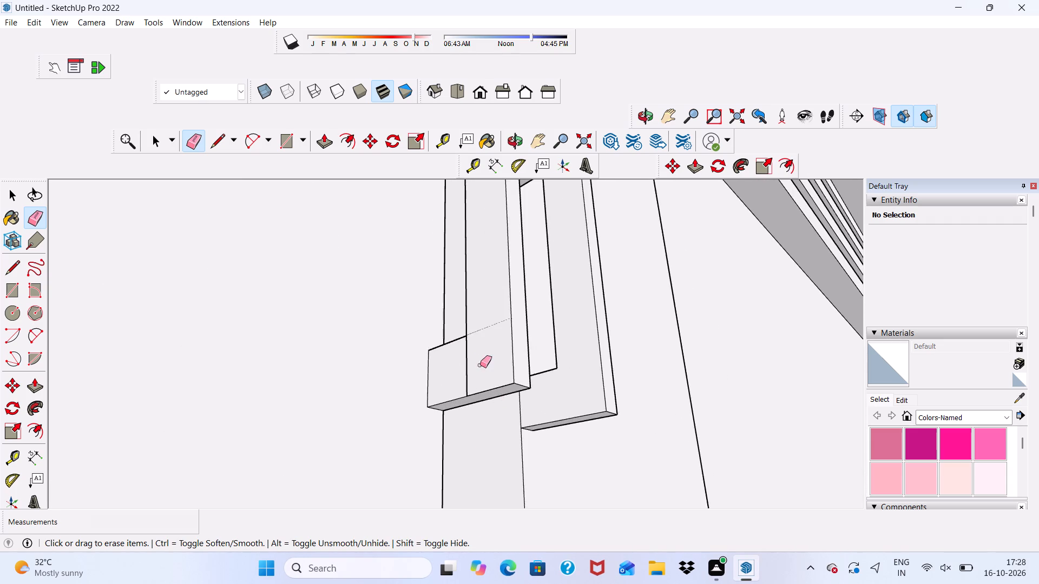
scroll(472, 355, up, 5)
scroll(480, 316, down, 5)
drag(491, 316, 492, 325)
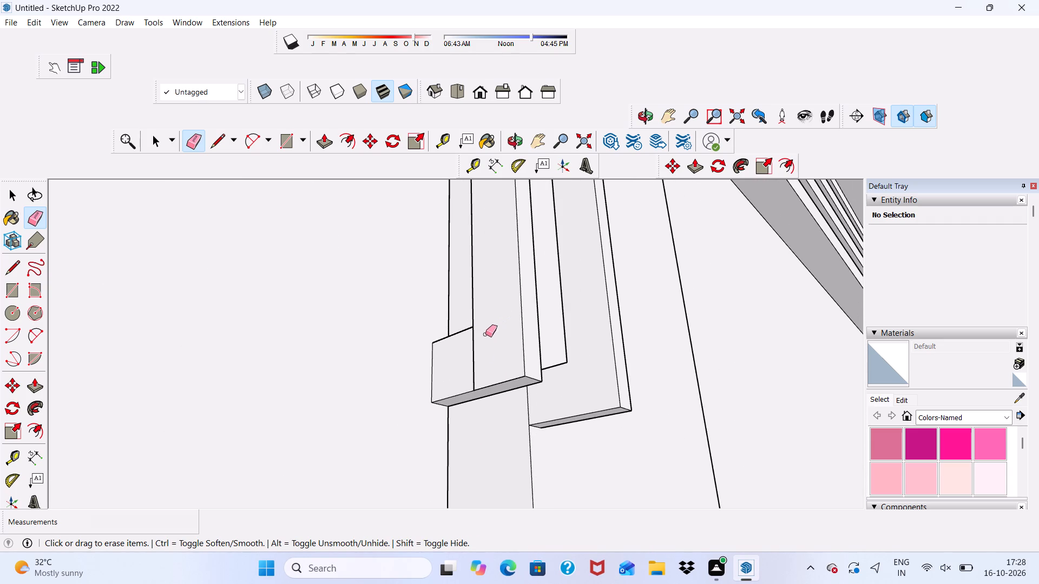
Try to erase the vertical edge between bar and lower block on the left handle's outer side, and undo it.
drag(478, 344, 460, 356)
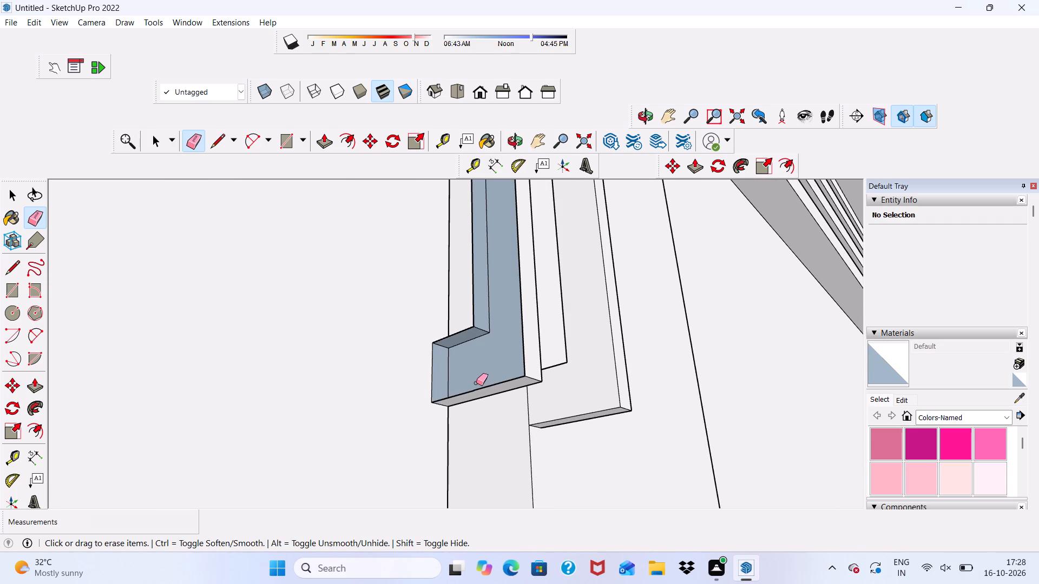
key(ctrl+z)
Push/Pull the outer side face of the left handle's lower block flush with the side of the bar.
key(space)
scroll(454, 366, up, 4)
click(454, 366)
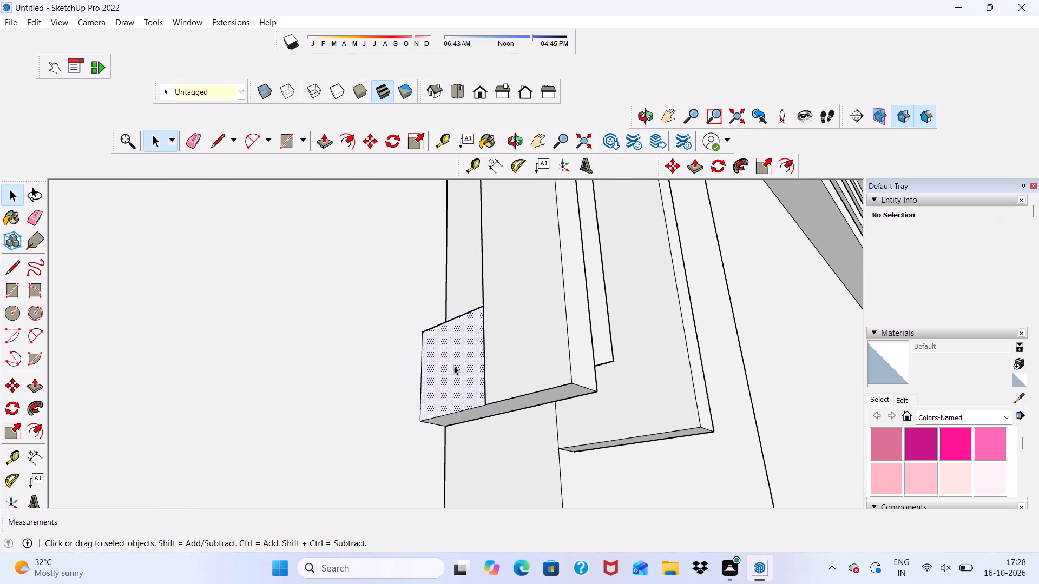
click(327, 142)
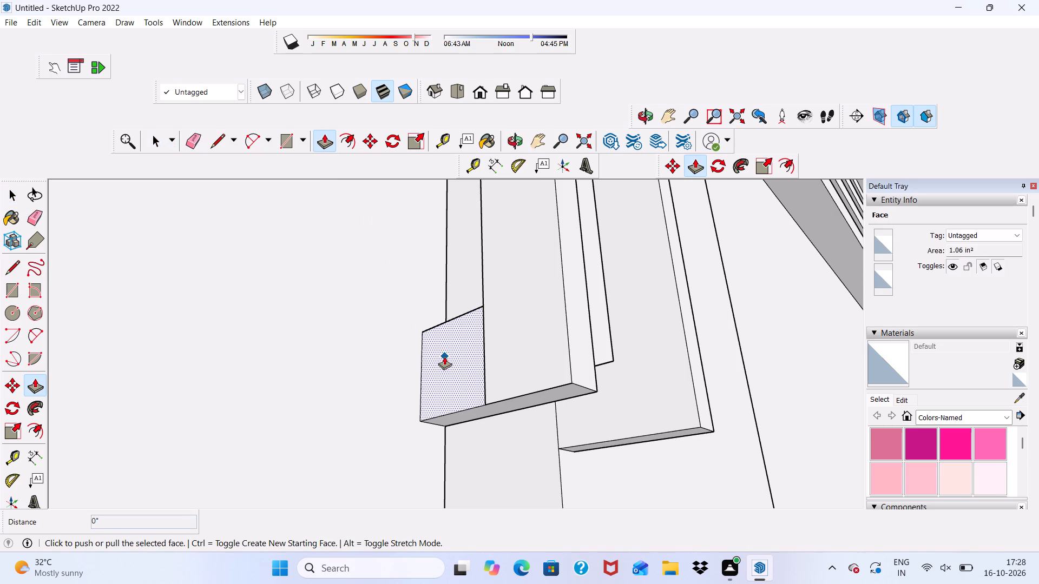
click(445, 357)
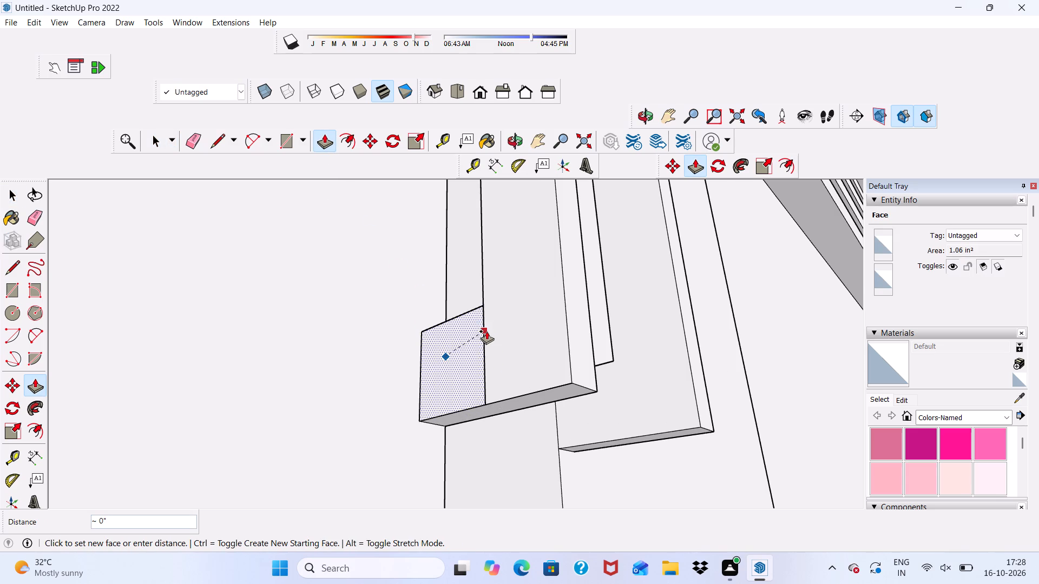
click(490, 333)
Erase the vertical edge between the bar and lower block on the left handle's outer side, including its remaining fragment.
scroll(491, 335, up, 5)
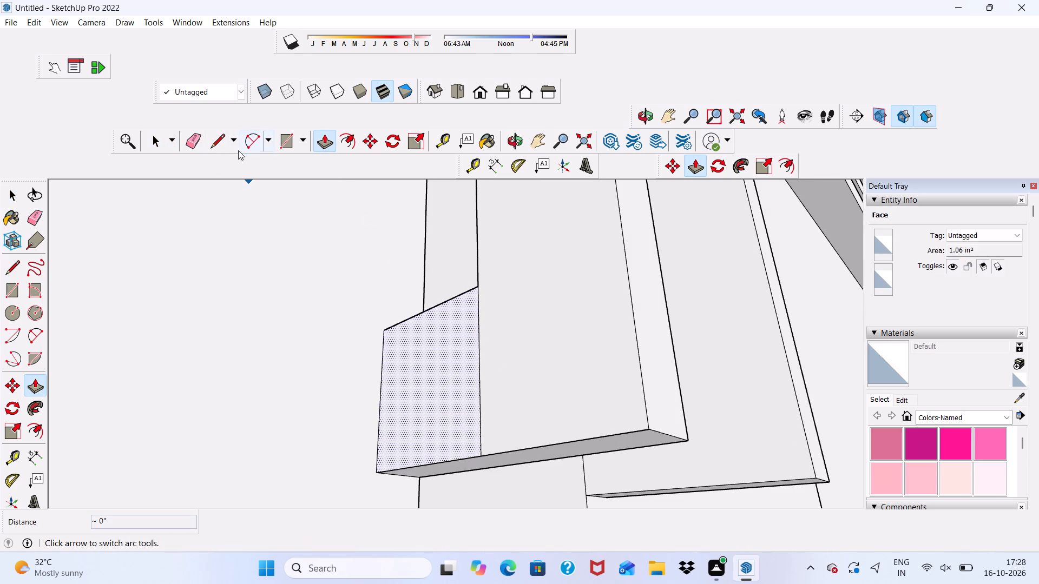
click(194, 138)
drag(485, 399, 483, 410)
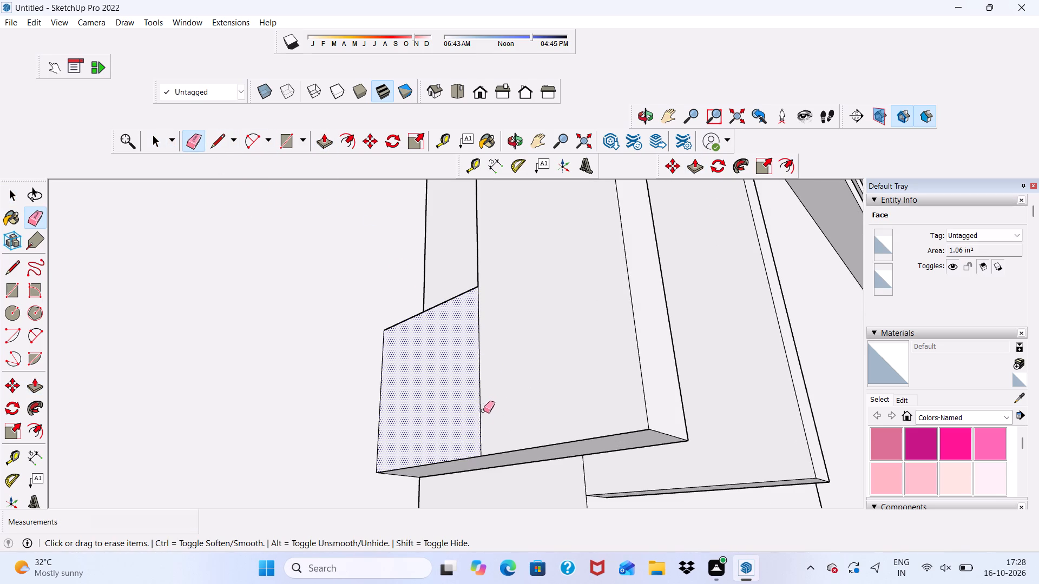
drag(483, 410, 476, 421)
scroll(459, 385, down, 5)
scroll(512, 480, down, 1)
middle_drag(512, 480, 373, 442)
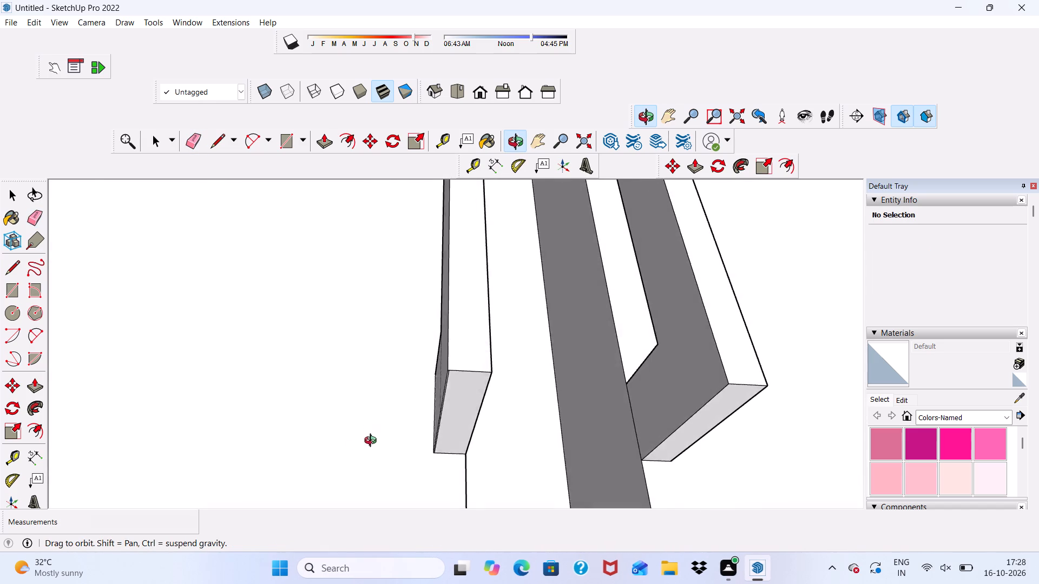
middle_drag(373, 442, 422, 386)
scroll(462, 355, down, 5)
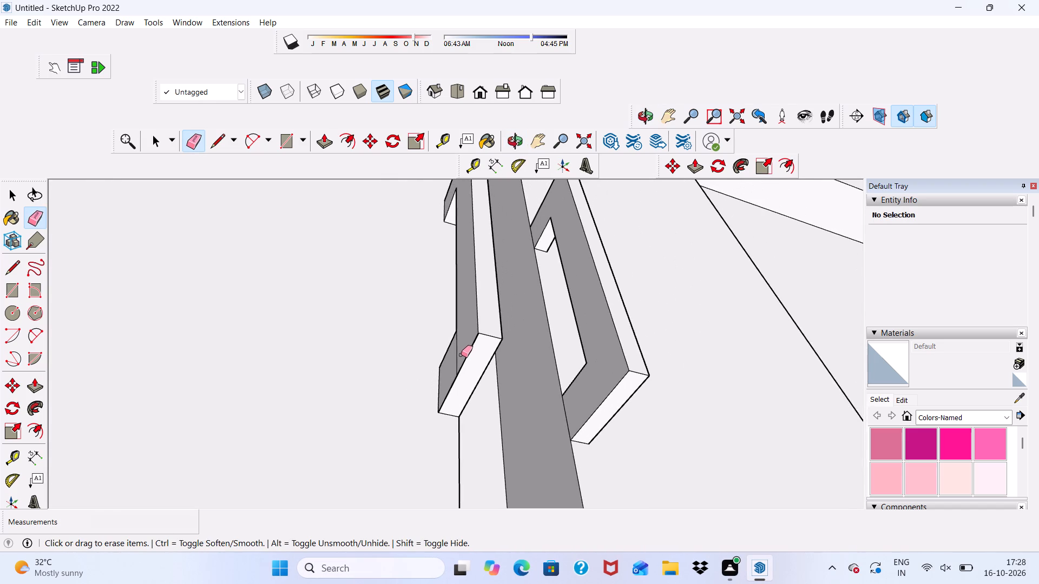
scroll(448, 336, down, 1)
middle_drag(448, 336, 498, 358)
scroll(498, 358, up, 4)
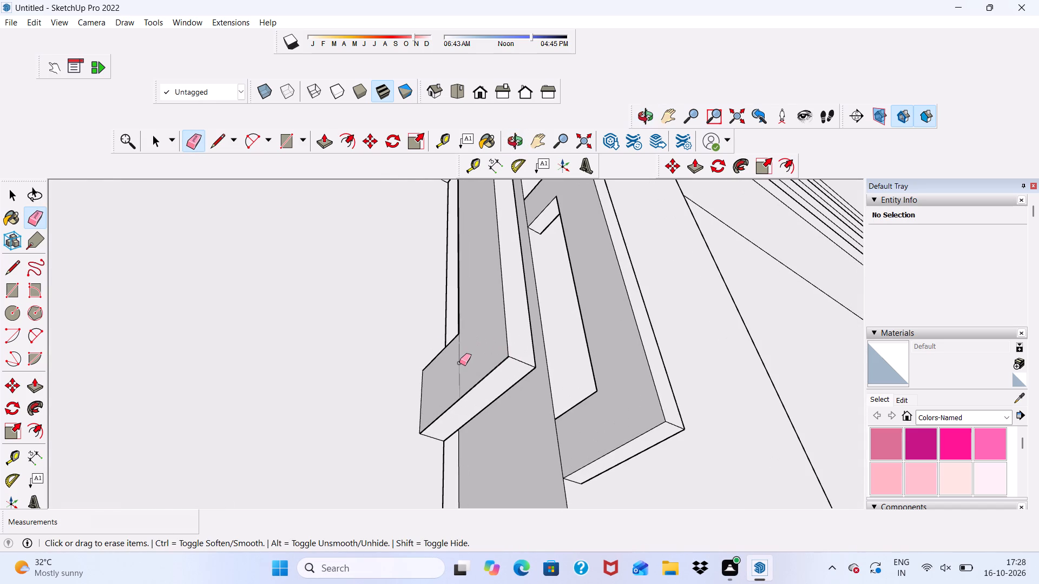
click(459, 363)
Erase the crosswise seam between the bar and upper block on the left handle's inner side.
scroll(460, 366, down, 12)
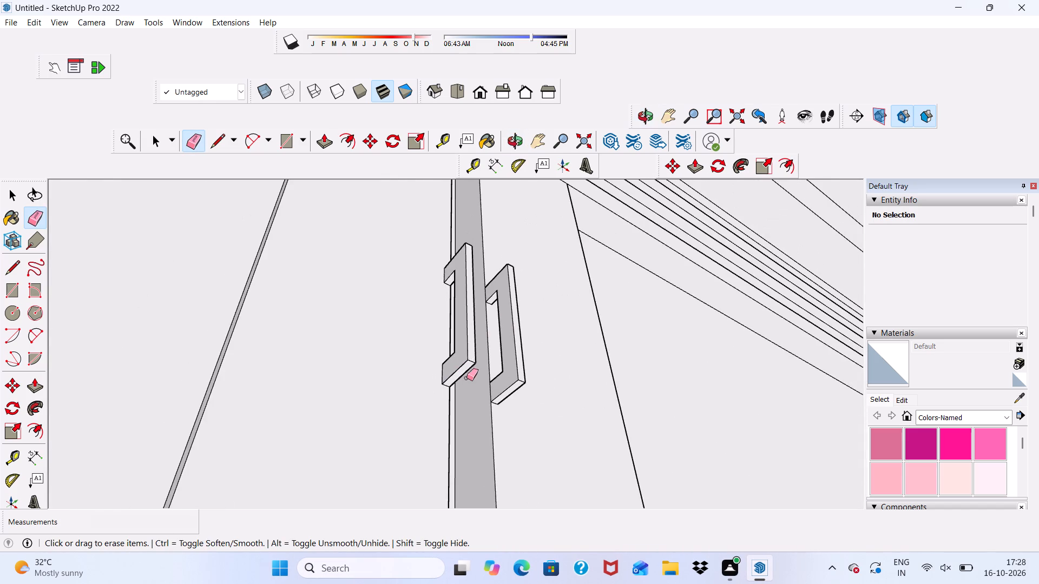
scroll(482, 296, up, 6)
scroll(482, 295, down, 1)
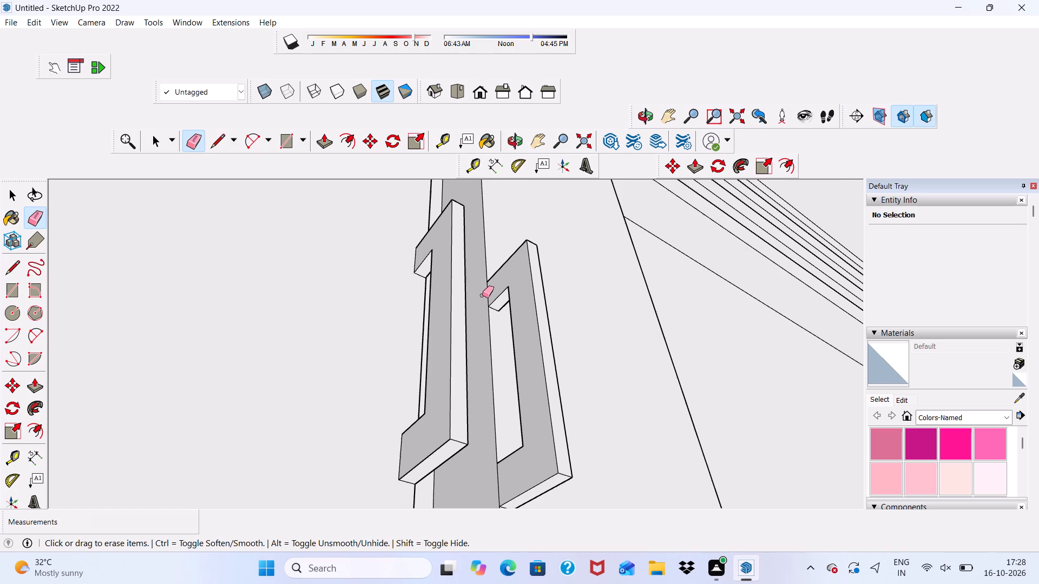
middle_drag(482, 295, 202, 417)
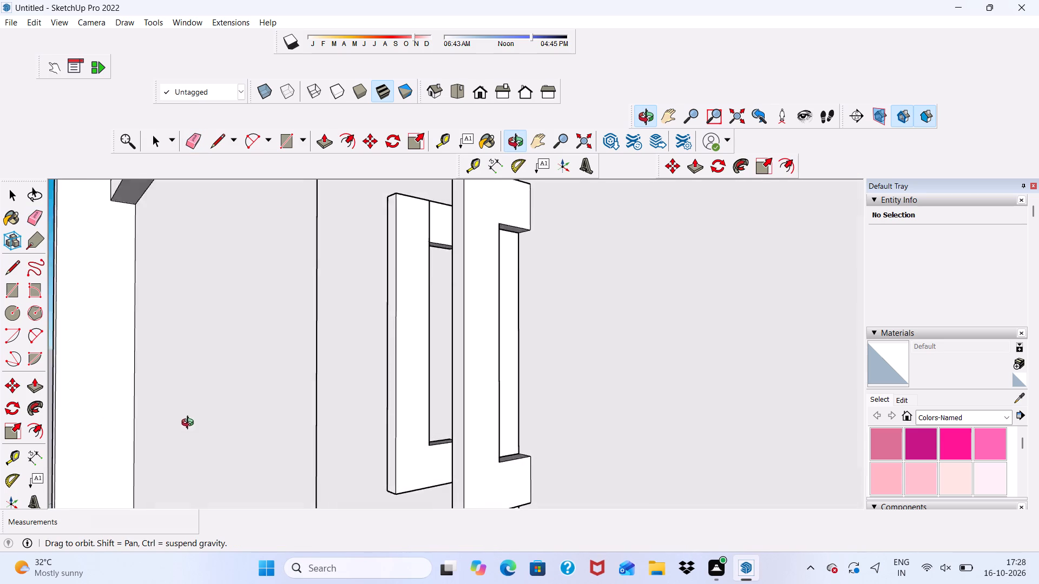
middle_drag(202, 417, 293, 399)
scroll(426, 213, up, 7)
scroll(419, 254, down, 4)
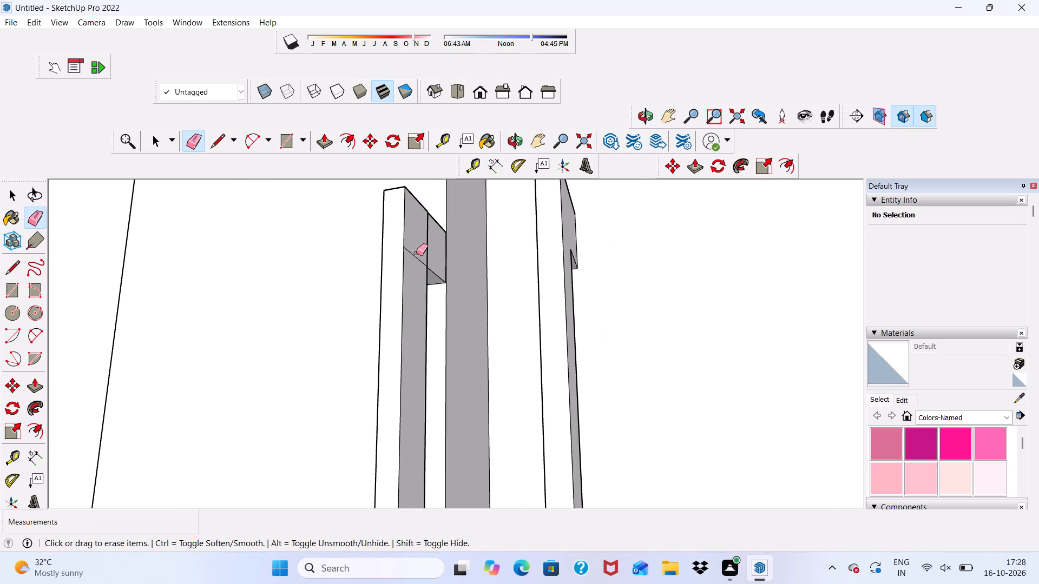
drag(414, 251, 413, 257)
Push/Pull the inner side face of the left handle's upper block flush with the side of the bar.
scroll(431, 211, up, 4)
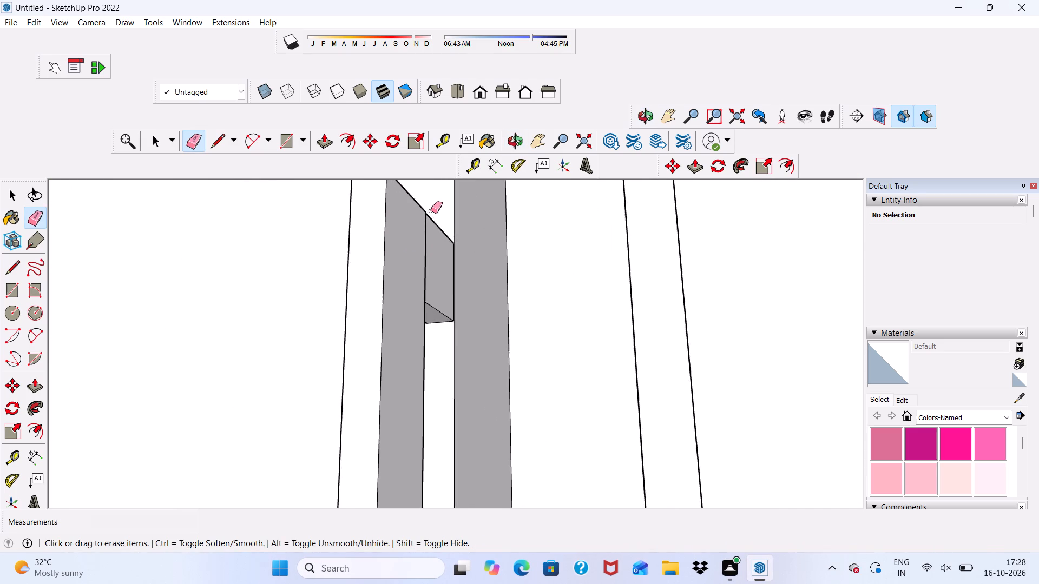
scroll(431, 211, up, 9)
key(space)
click(426, 368)
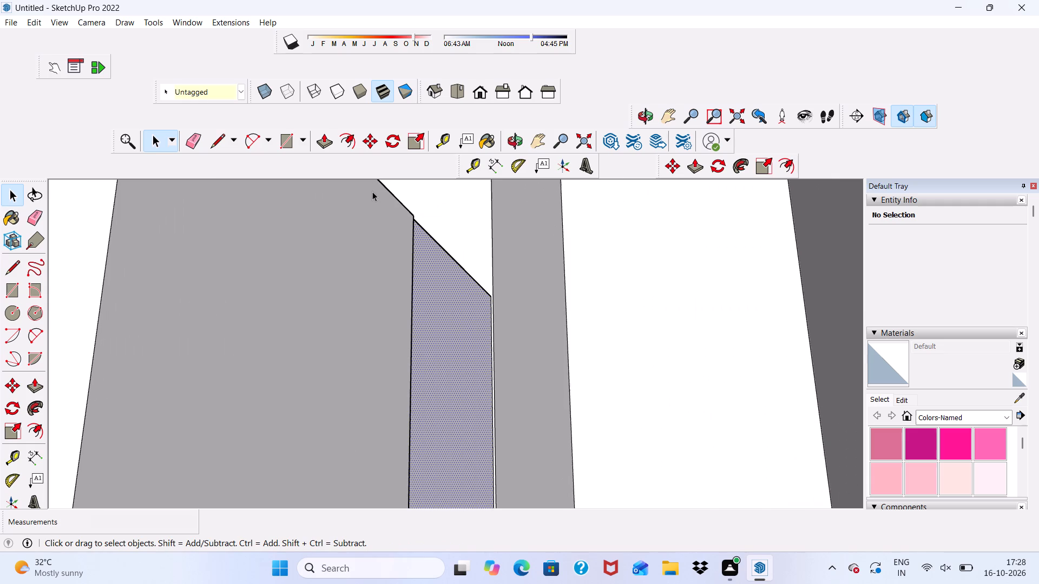
click(321, 138)
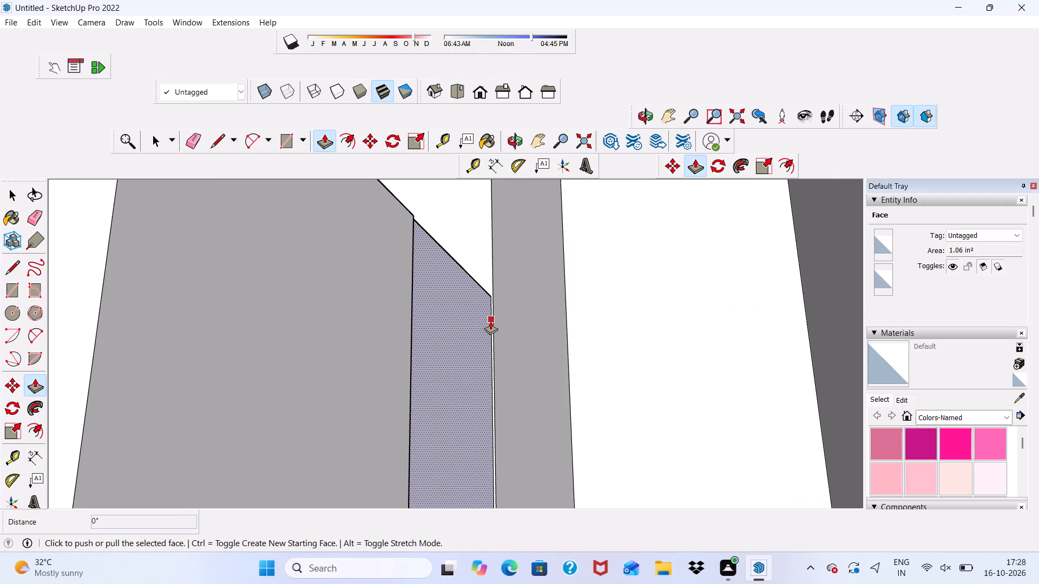
click(457, 346)
click(389, 322)
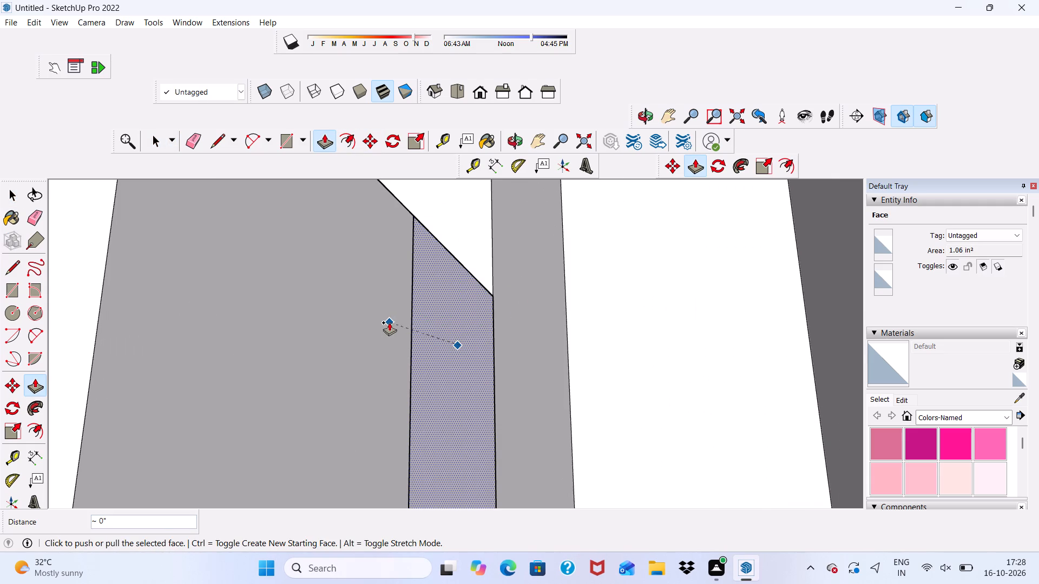
Erase the vertical edge between the bar and upper block on the left handle's inner side, including its remaining fragment.
click(196, 143)
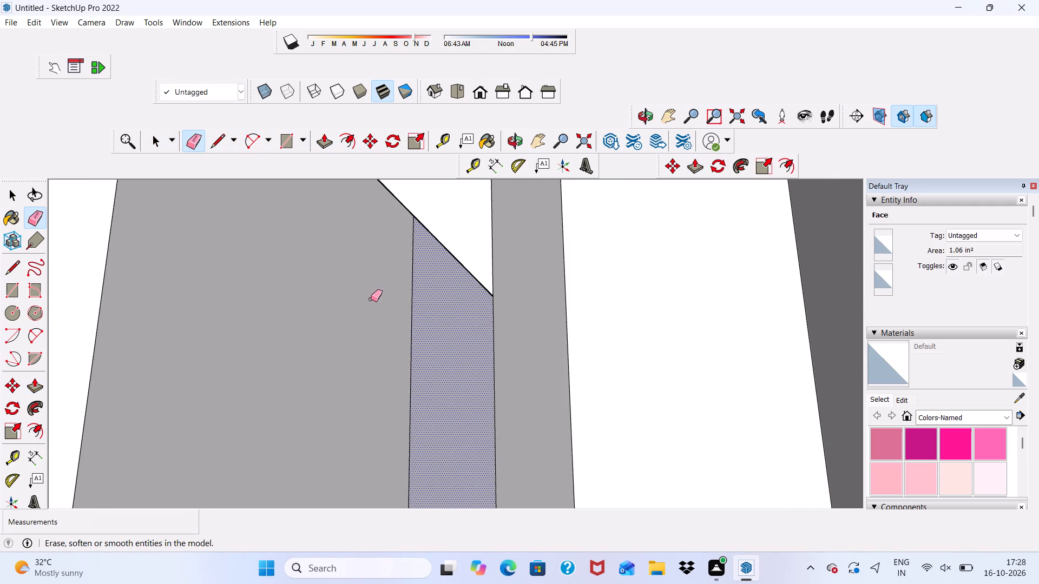
drag(389, 312, 418, 342)
scroll(403, 305, down, 13)
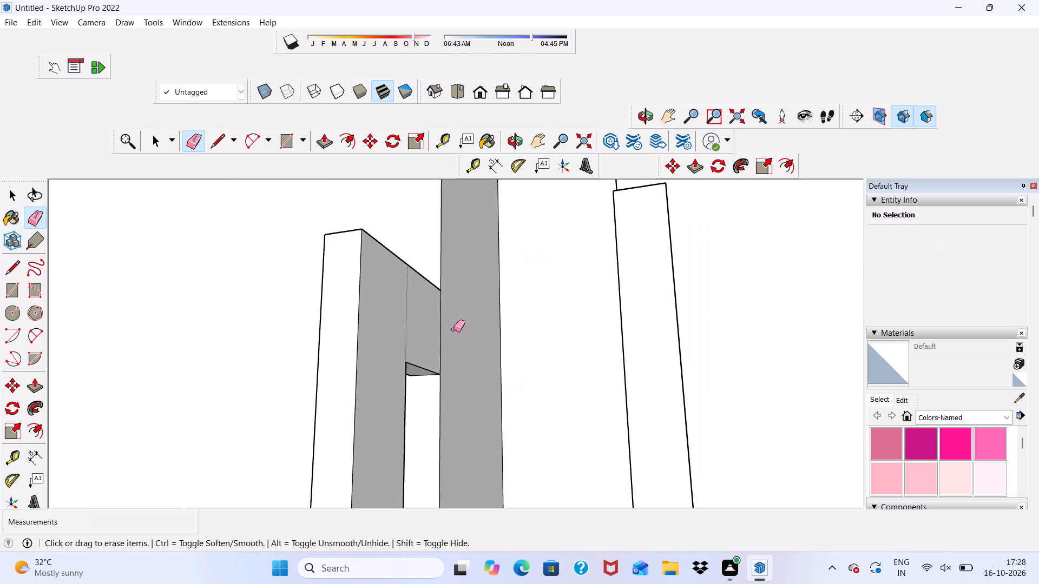
scroll(453, 329, down, 6)
scroll(543, 294, down, 6)
scroll(467, 307, up, 5)
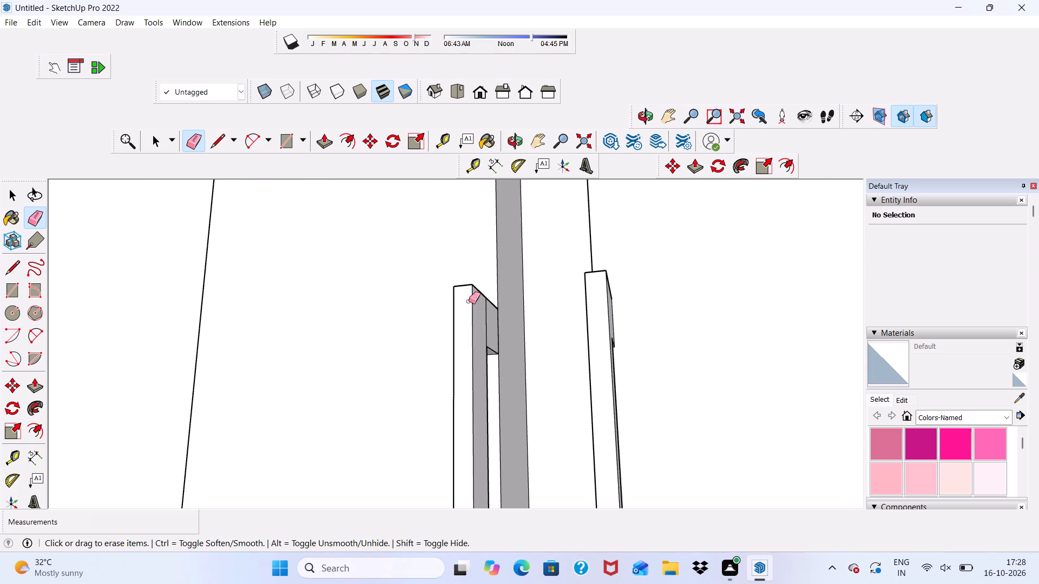
scroll(485, 313, up, 3)
drag(485, 314, 490, 327)
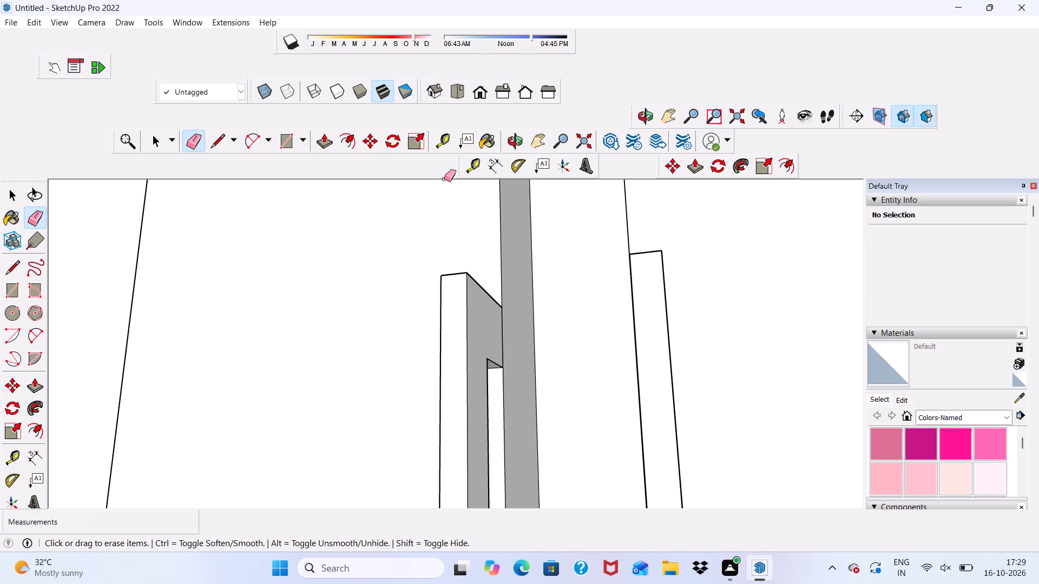
key(space)
scroll(429, 417, down, 5)
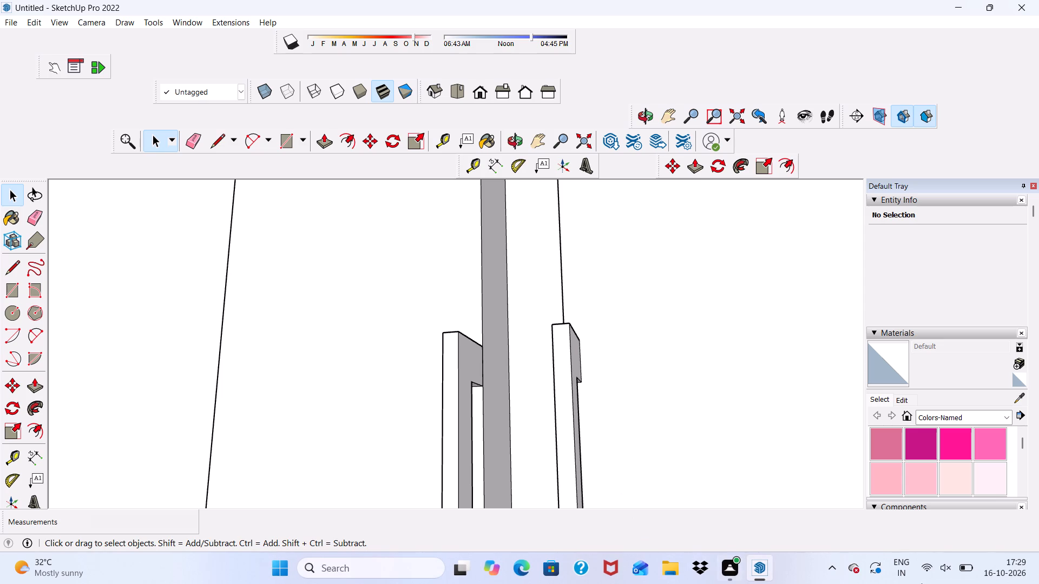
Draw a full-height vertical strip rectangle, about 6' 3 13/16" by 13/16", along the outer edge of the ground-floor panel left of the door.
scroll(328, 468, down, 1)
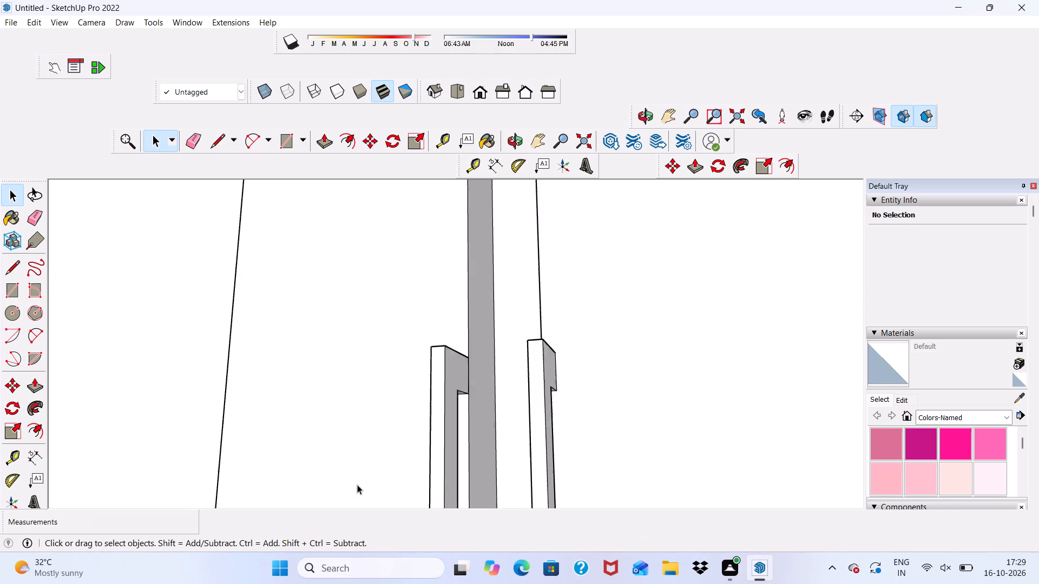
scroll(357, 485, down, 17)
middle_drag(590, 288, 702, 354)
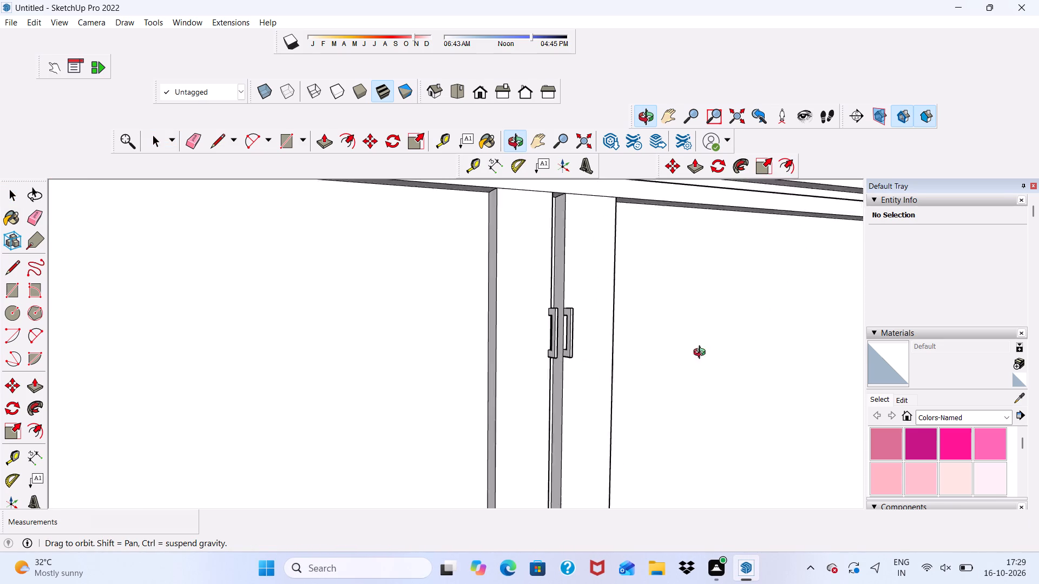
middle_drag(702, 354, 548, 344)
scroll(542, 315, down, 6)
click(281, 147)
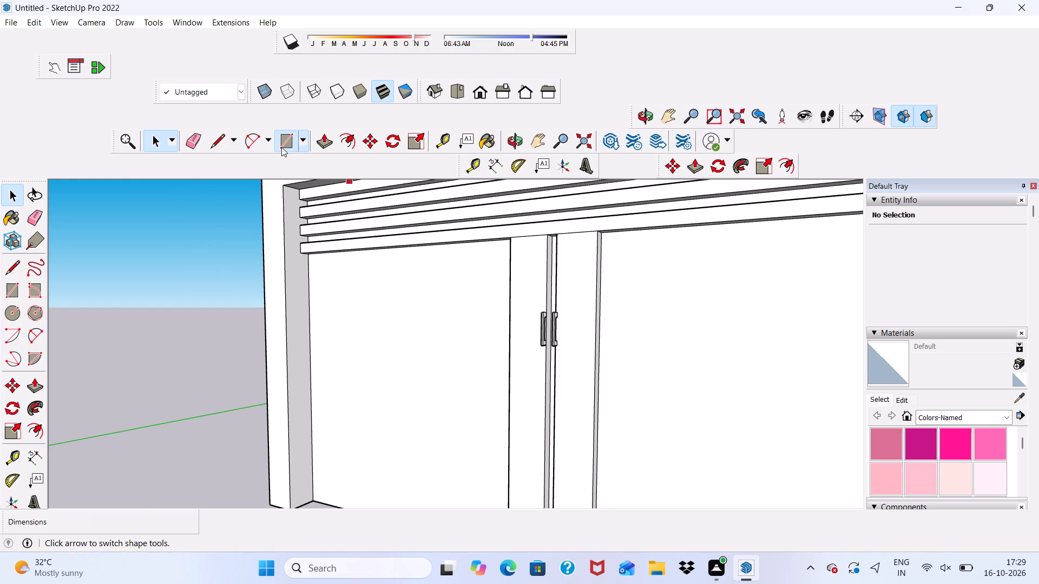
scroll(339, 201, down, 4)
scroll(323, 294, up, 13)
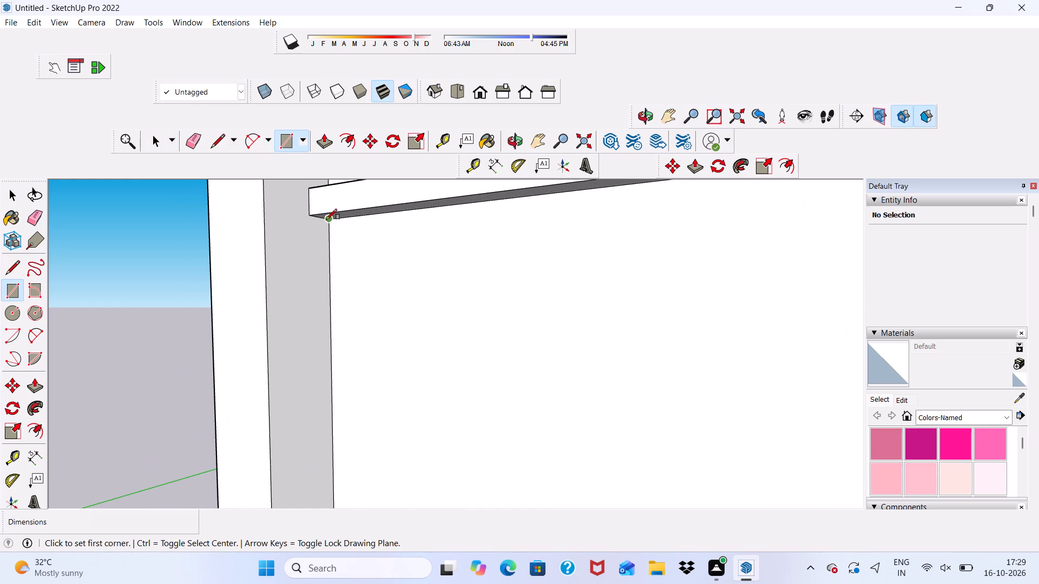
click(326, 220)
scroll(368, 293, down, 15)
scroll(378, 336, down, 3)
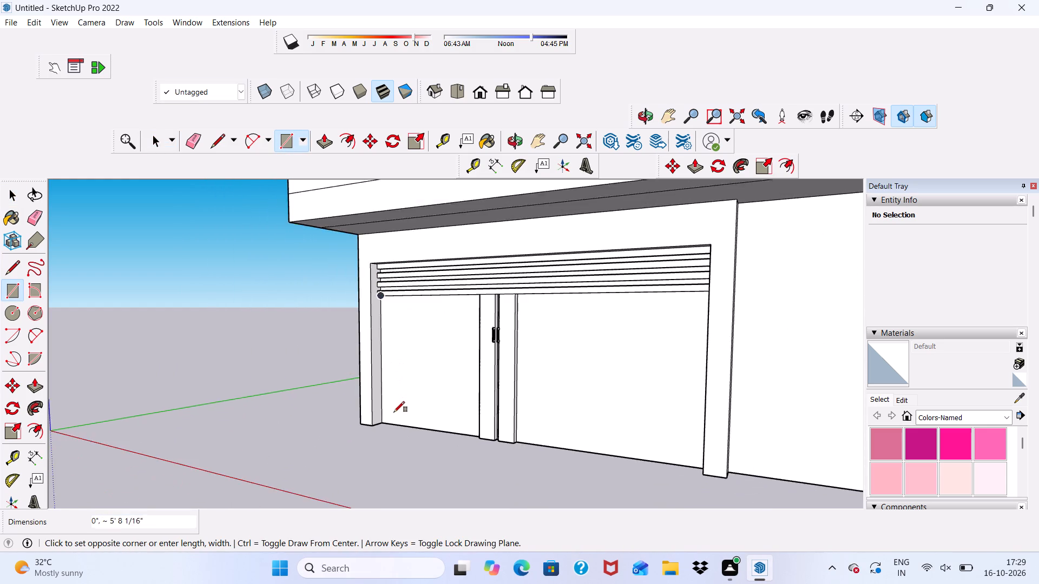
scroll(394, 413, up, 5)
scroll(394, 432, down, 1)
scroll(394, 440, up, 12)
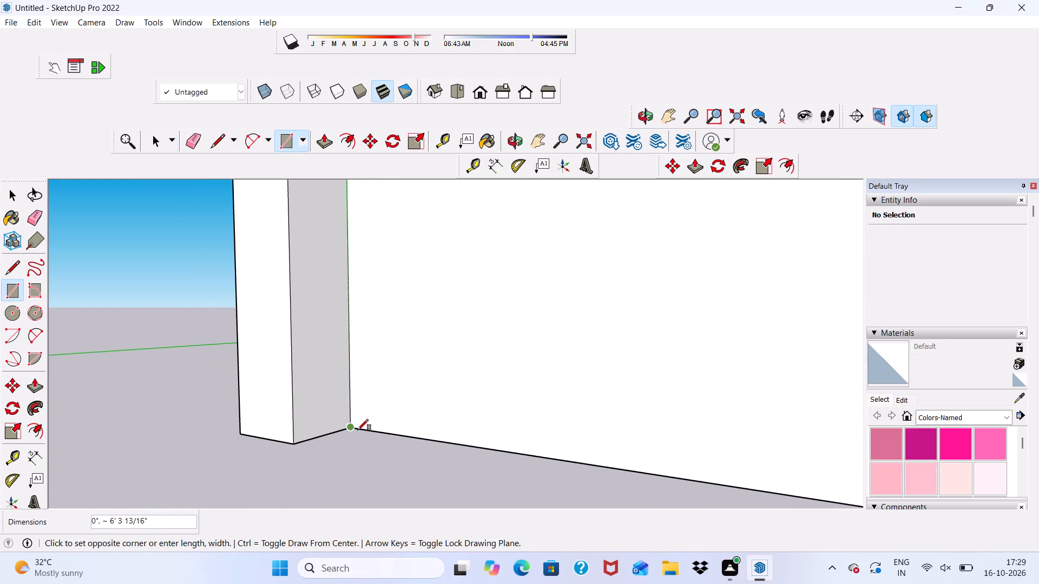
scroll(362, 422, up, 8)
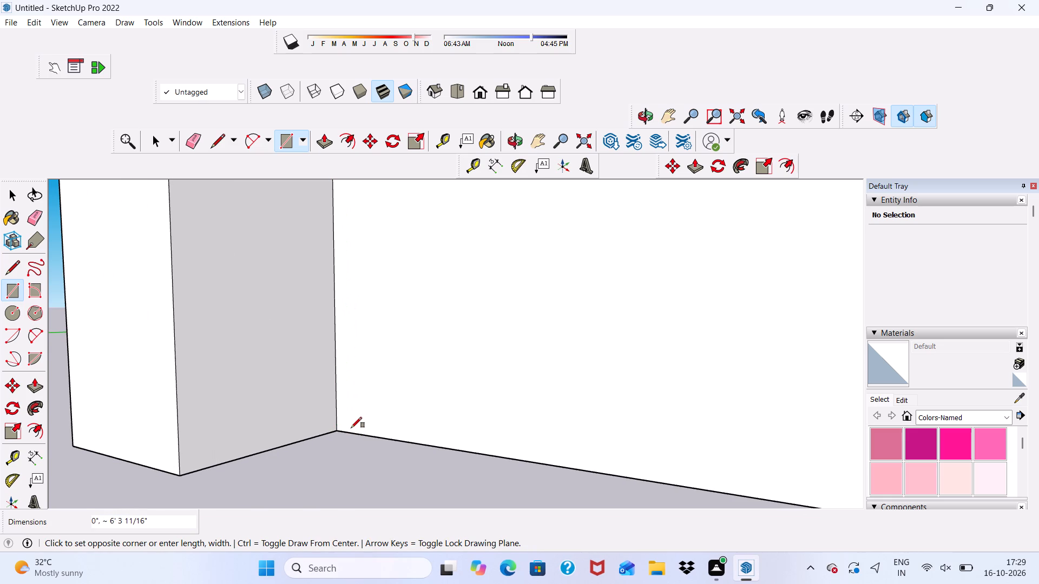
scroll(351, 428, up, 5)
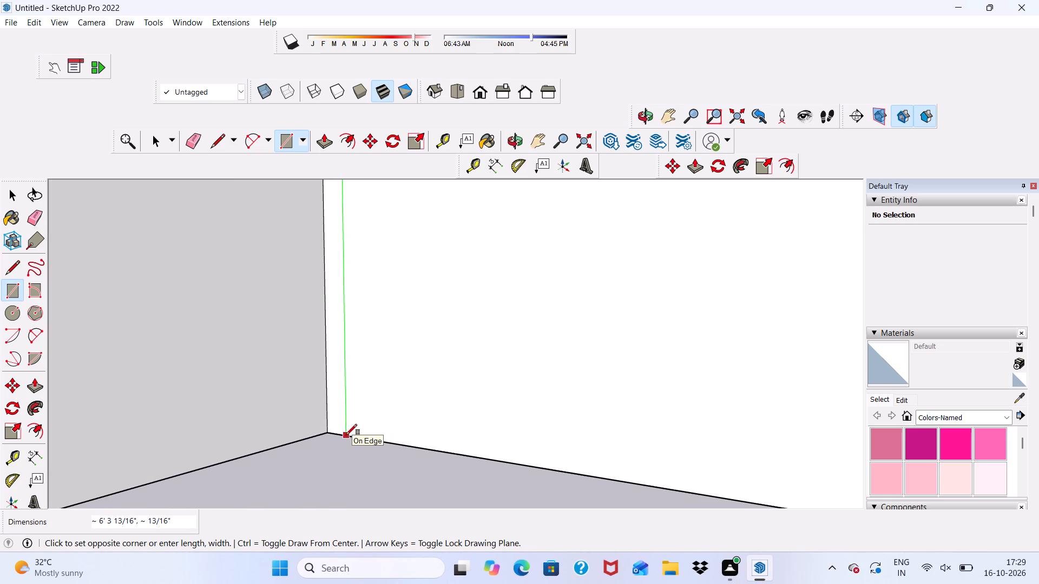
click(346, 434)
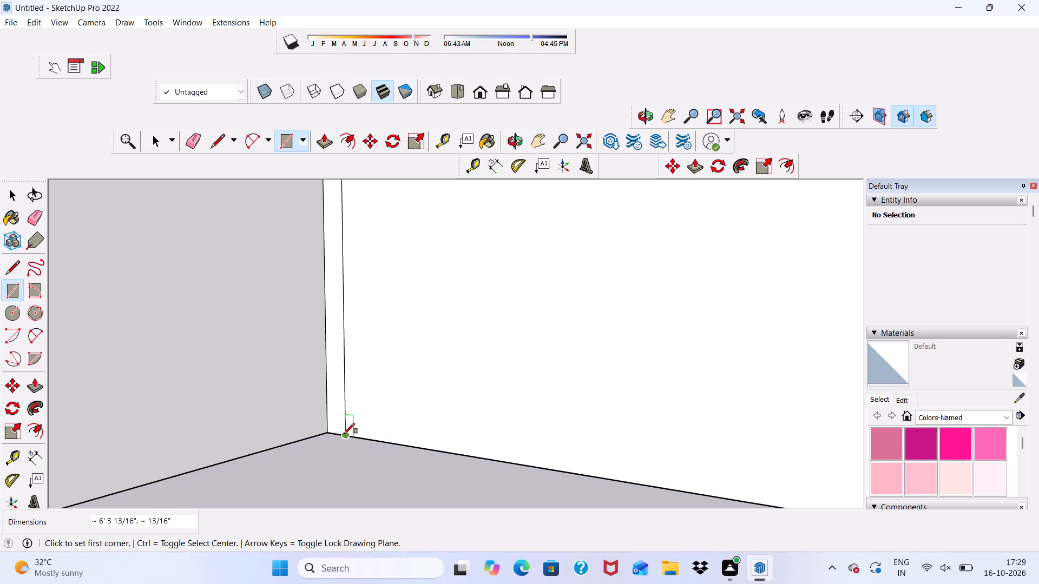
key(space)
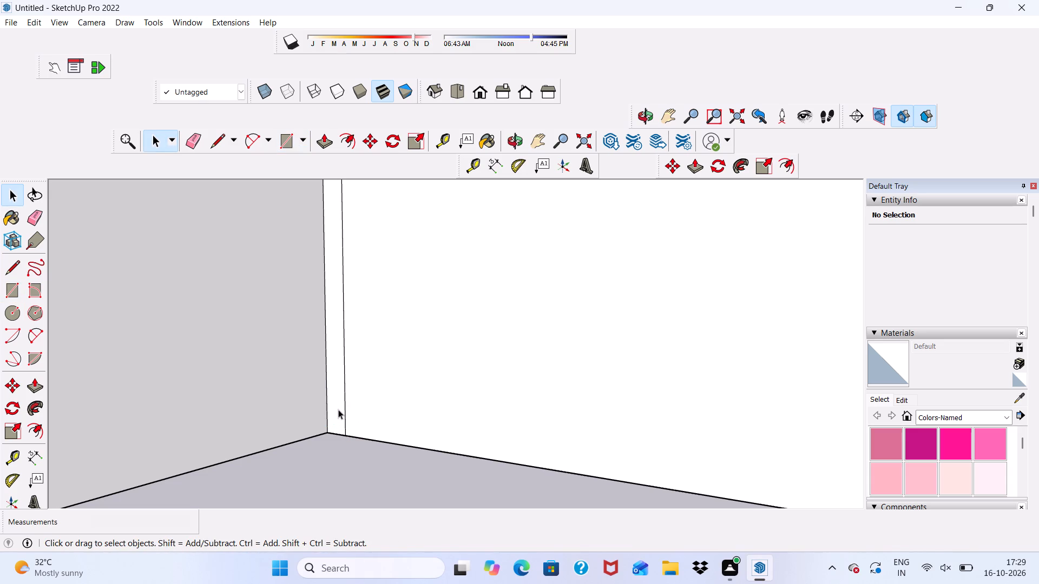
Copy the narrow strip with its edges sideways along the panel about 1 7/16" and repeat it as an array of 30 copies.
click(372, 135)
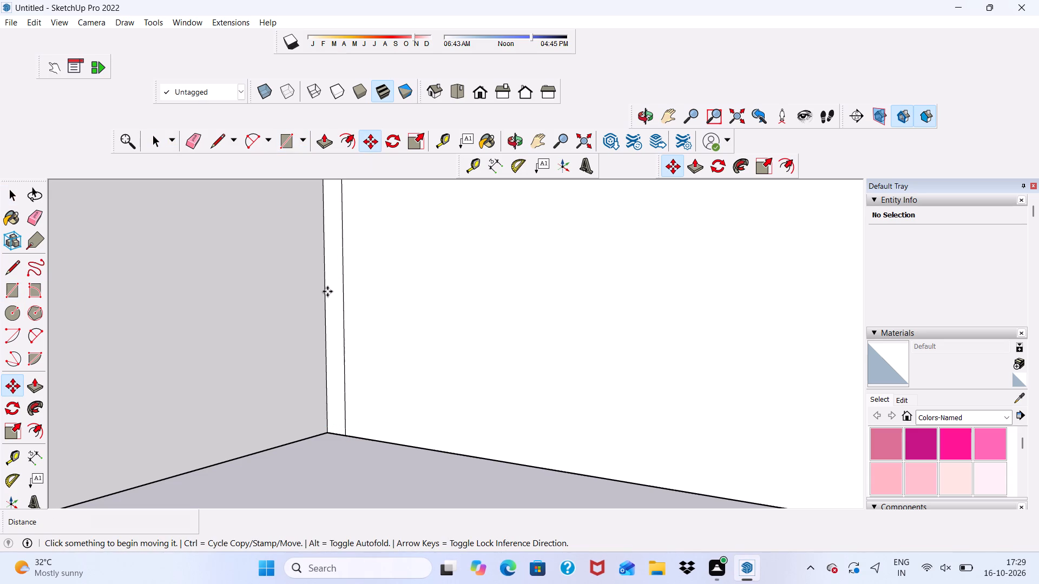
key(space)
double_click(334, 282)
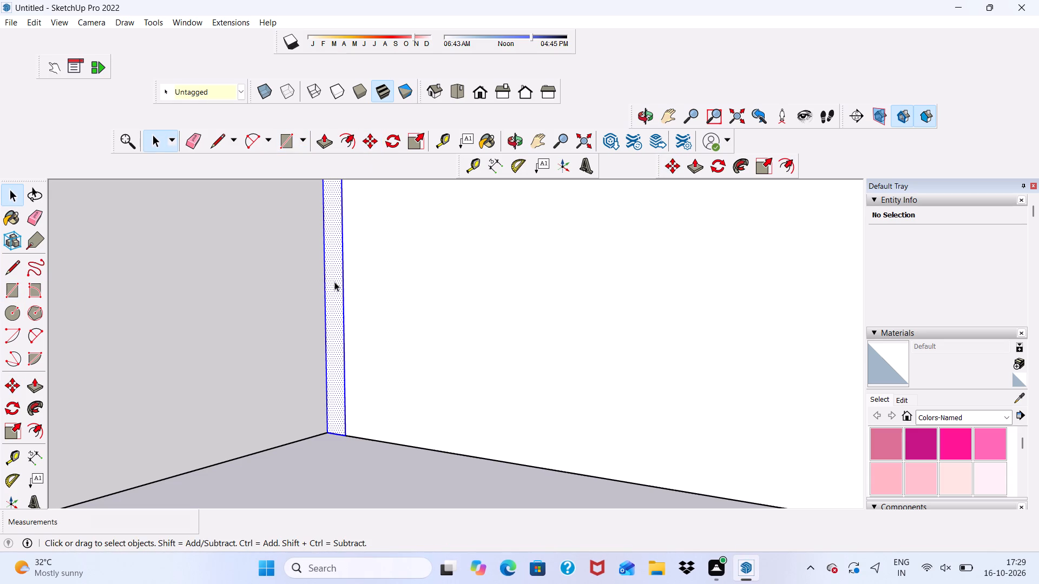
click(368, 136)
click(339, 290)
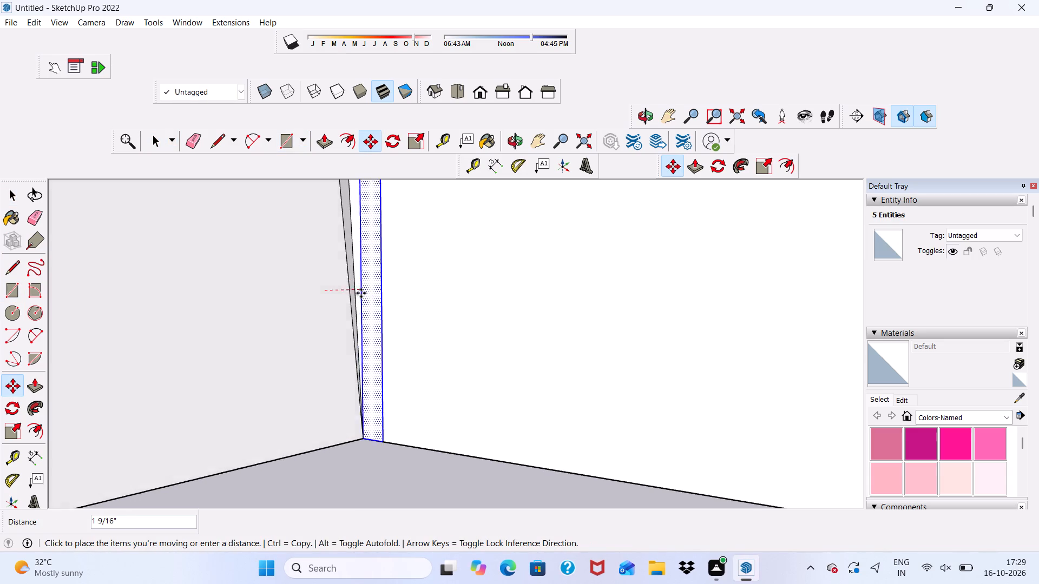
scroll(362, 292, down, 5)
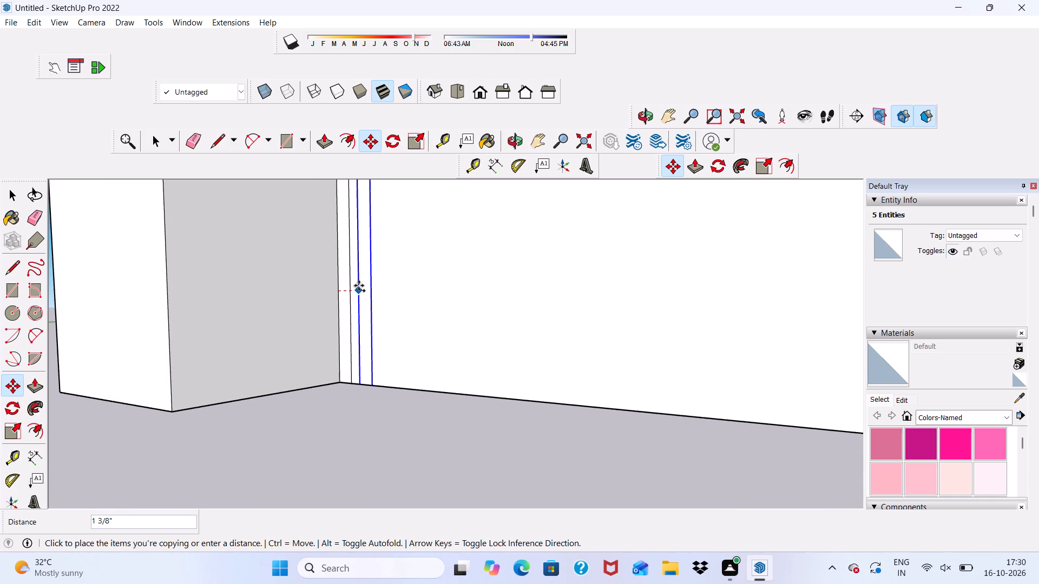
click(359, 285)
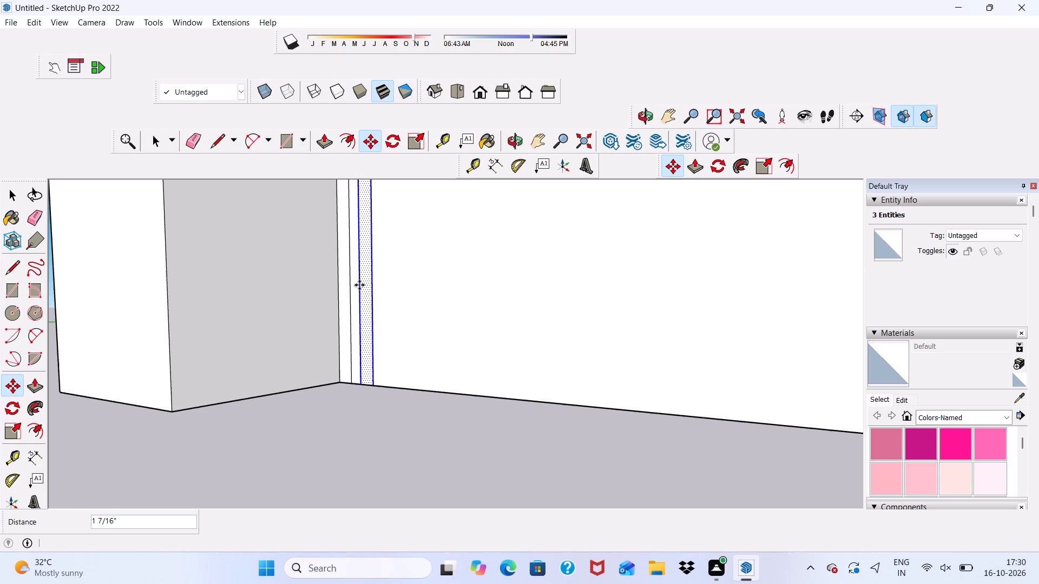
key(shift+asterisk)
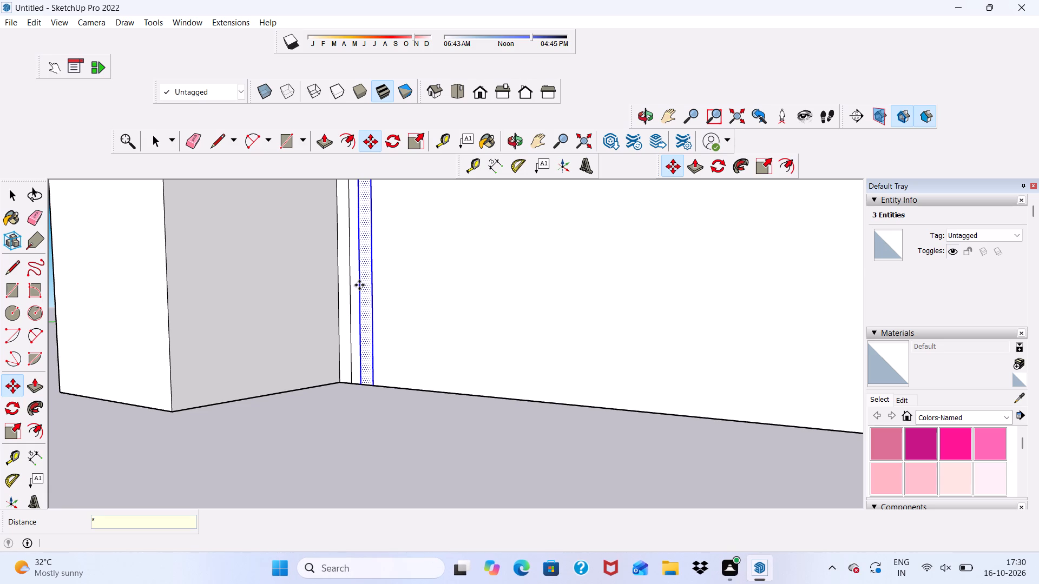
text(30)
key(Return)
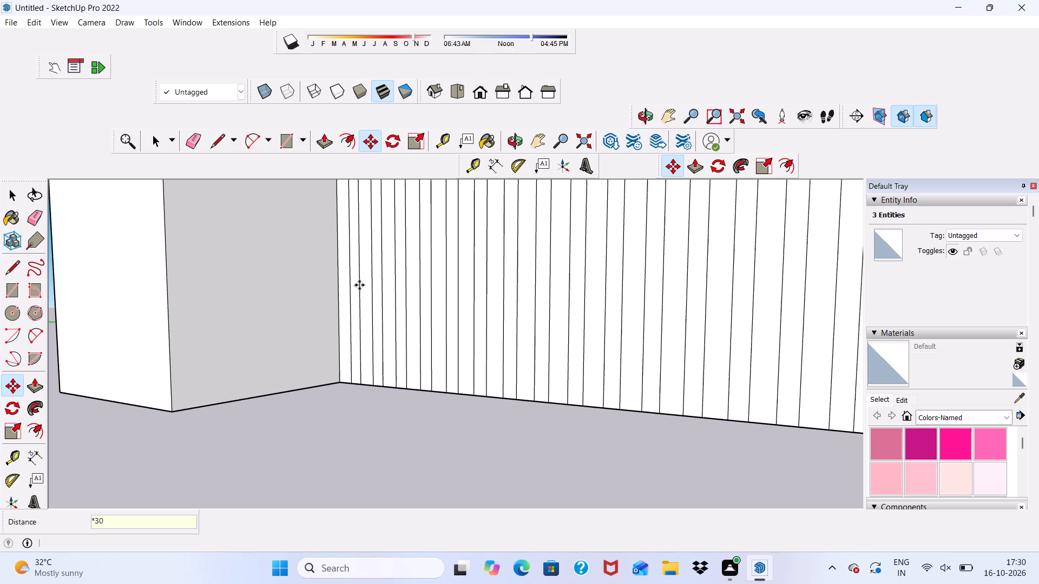
Examine the strip array's spacing and coverage across the ground-floor panel from several angles and in front view.
scroll(359, 285, down, 18)
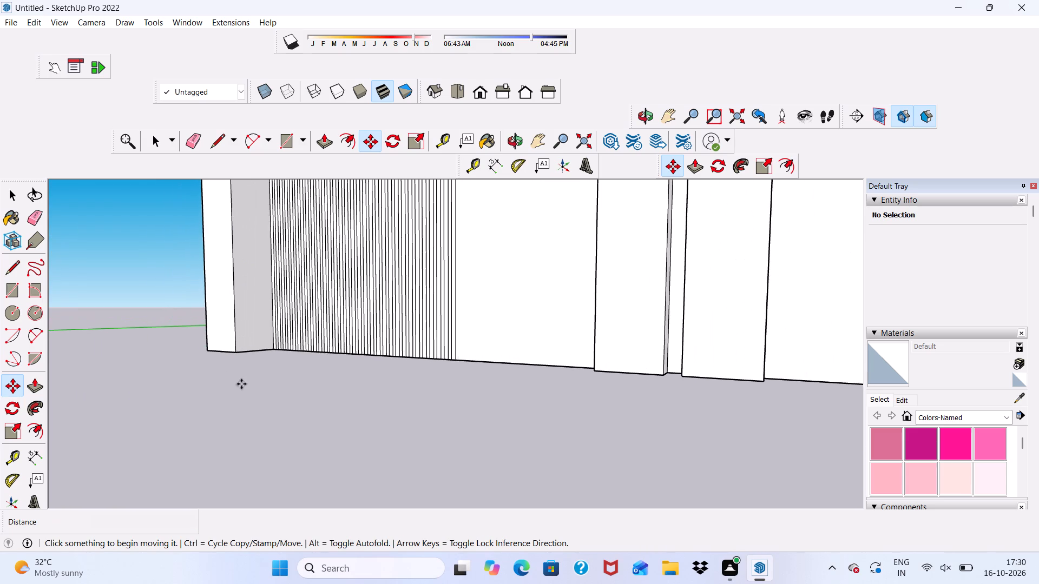
scroll(382, 294, up, 6)
scroll(359, 291, down, 5)
middle_drag(231, 378, 445, 414)
scroll(430, 345, up, 6)
scroll(353, 310, down, 3)
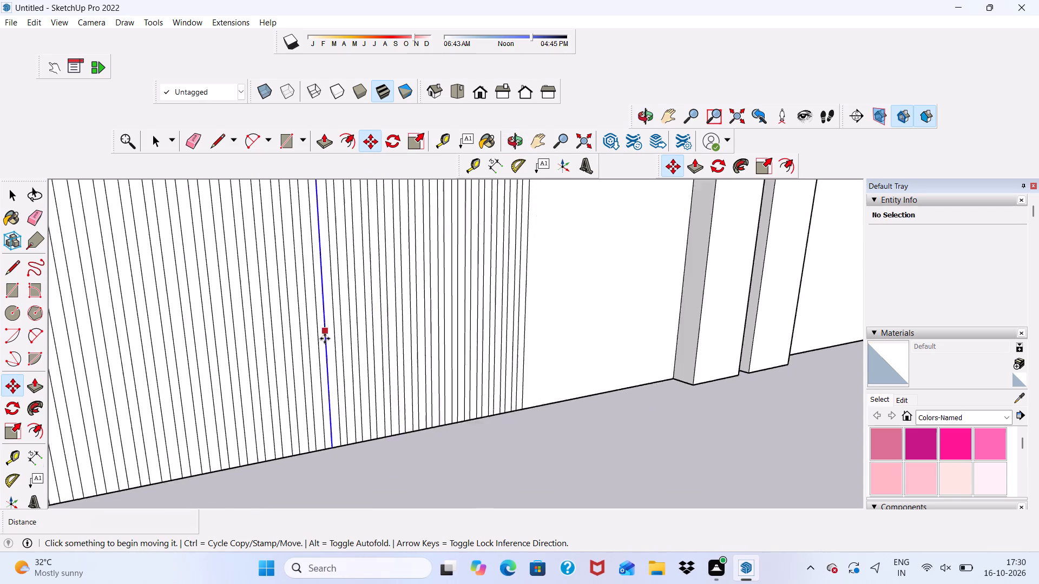
scroll(325, 339, down, 9)
middle_drag(332, 424, 275, 327)
scroll(275, 327, up, 1)
scroll(274, 326, down, 12)
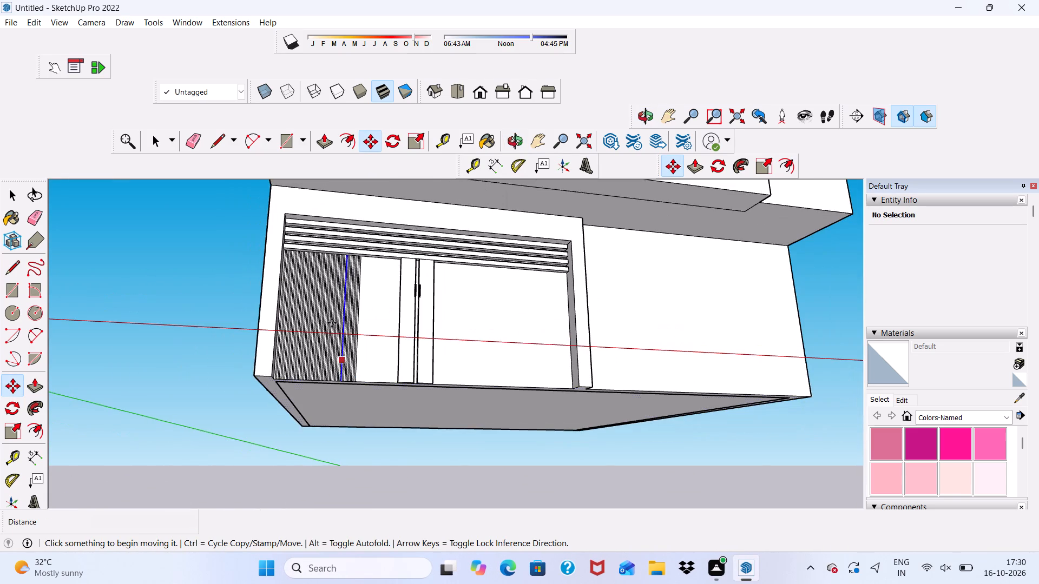
scroll(387, 285, down, 10)
scroll(403, 470, up, 1)
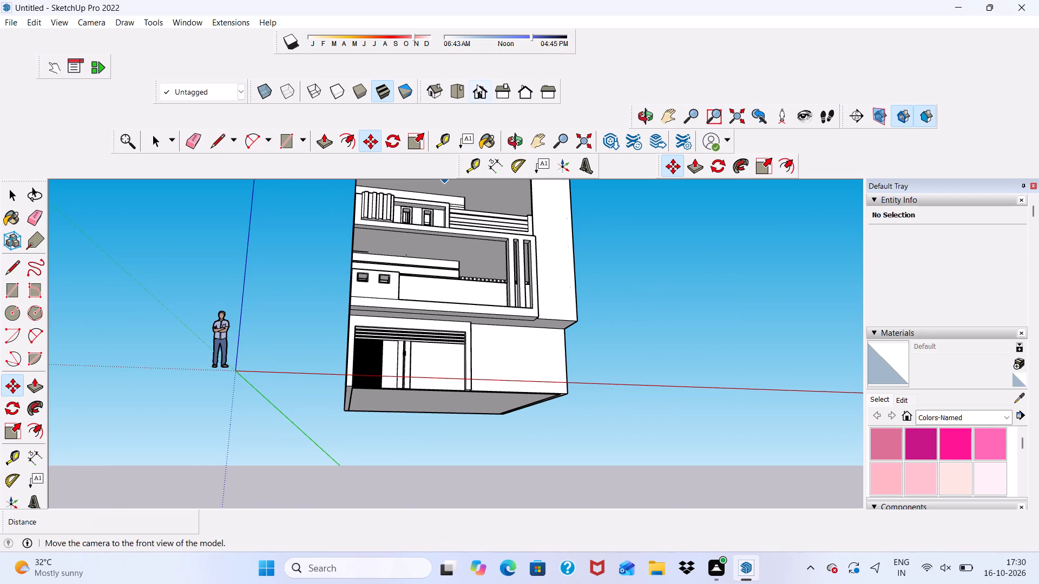
click(477, 84)
scroll(475, 402, up, 4)
scroll(409, 510, up, 10)
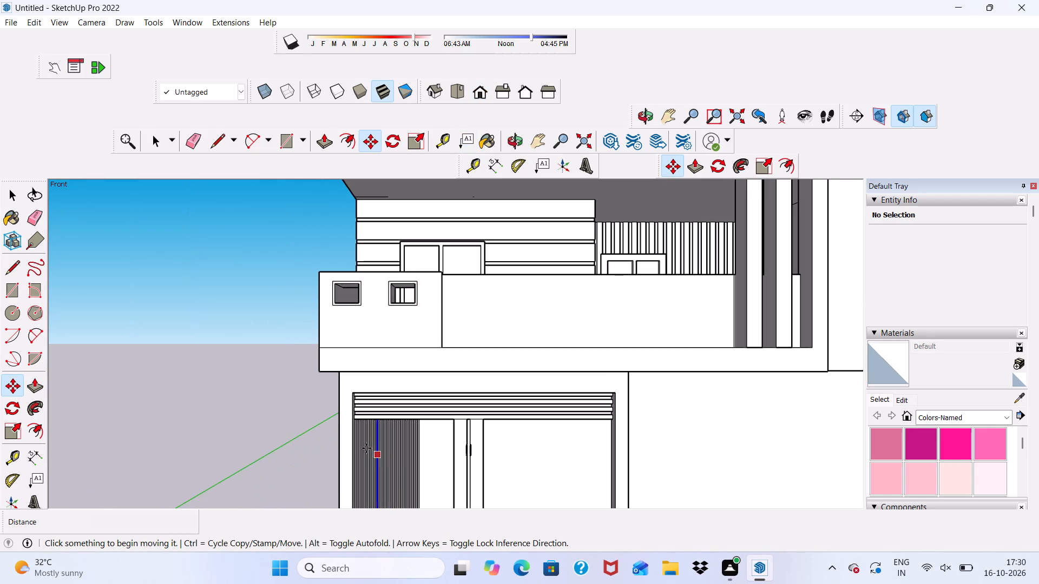
scroll(432, 369, up, 1)
scroll(374, 369, down, 6)
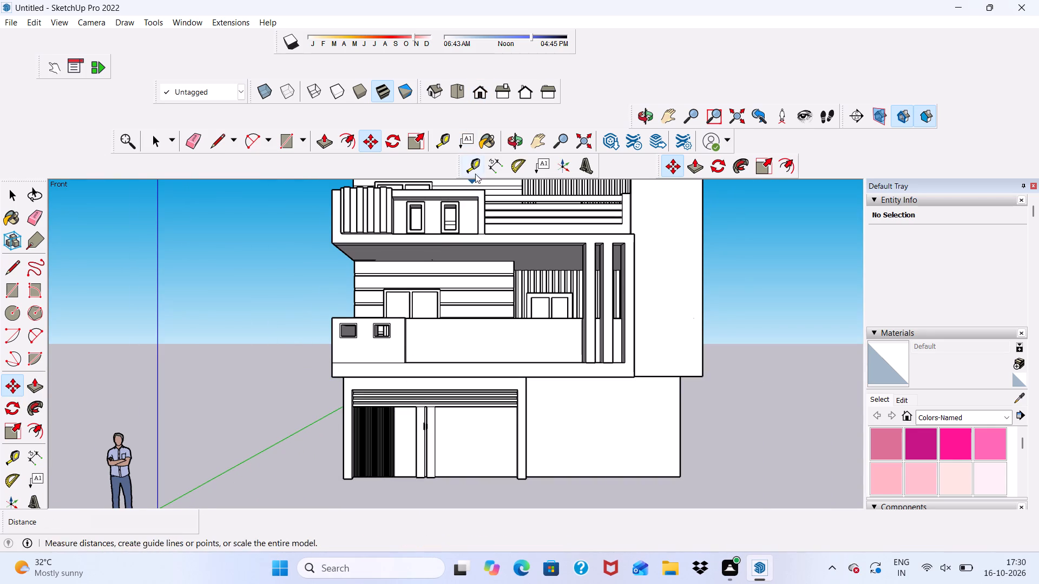
scroll(385, 174, up, 1)
click(479, 91)
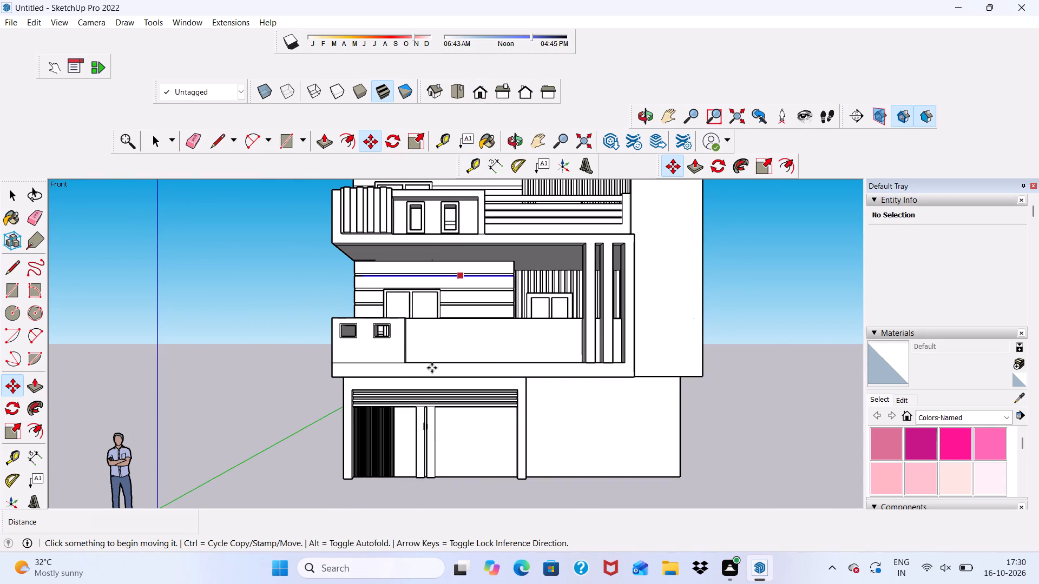
scroll(356, 492, up, 10)
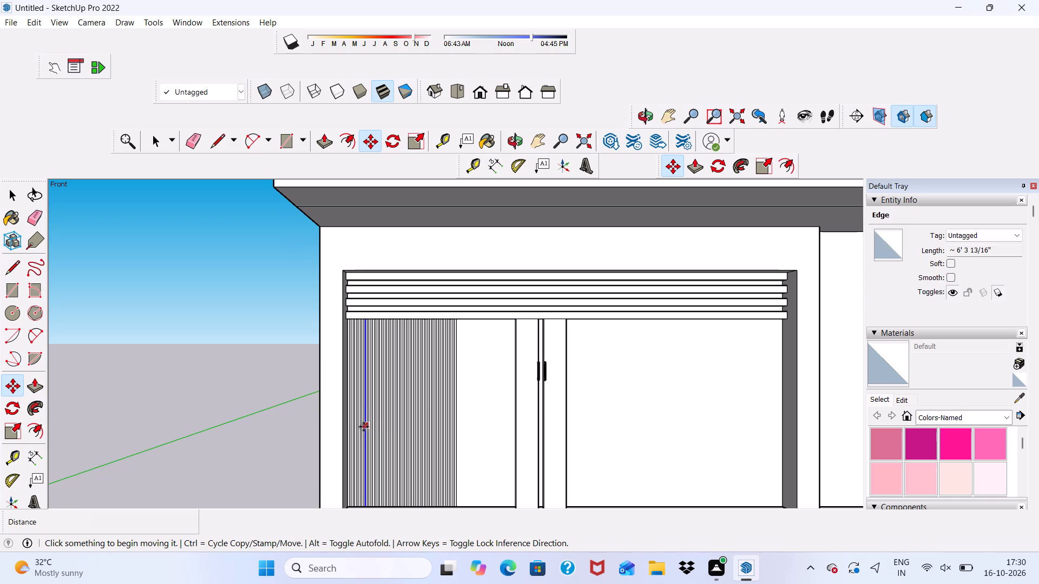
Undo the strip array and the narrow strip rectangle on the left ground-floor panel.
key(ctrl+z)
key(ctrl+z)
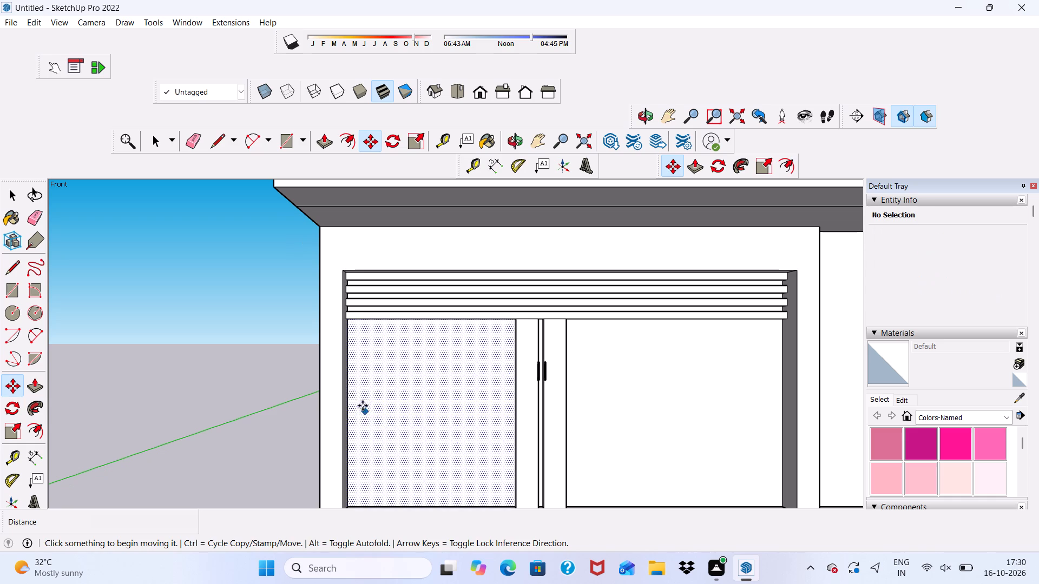
Draw a full-height vertical strip rectangle, about 6' 3 13/16" by 3 1/2", along the outer edge of the ground-floor panel left of the door.
click(287, 126)
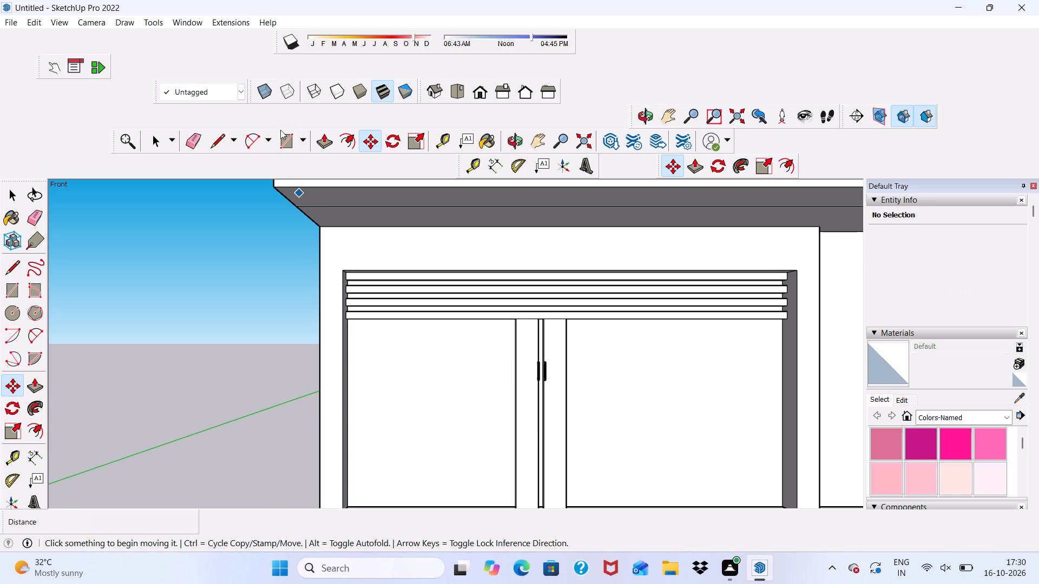
click(291, 139)
scroll(425, 356, up, 10)
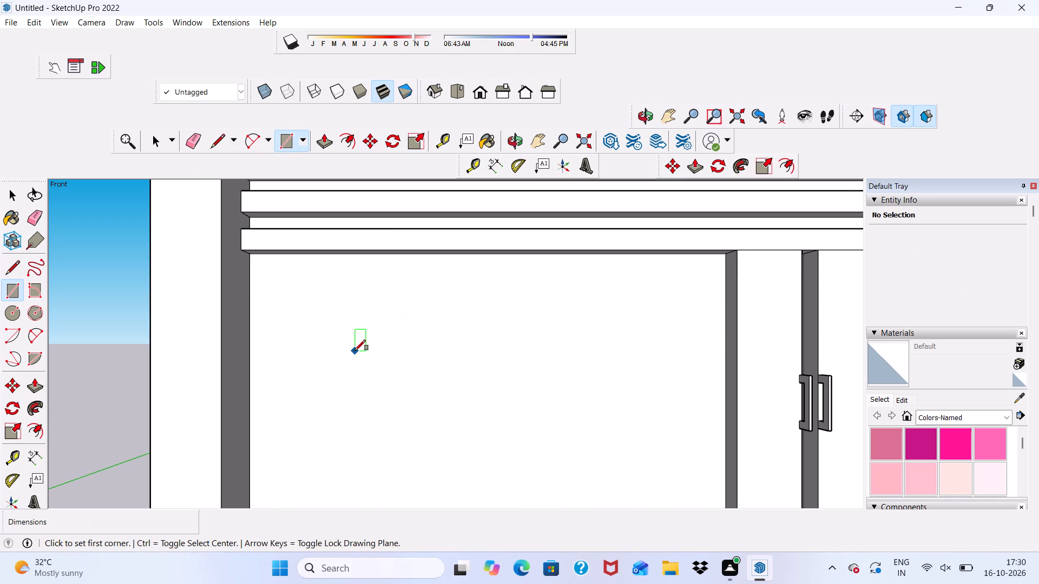
middle_drag(355, 350, 345, 311)
scroll(300, 271, up, 2)
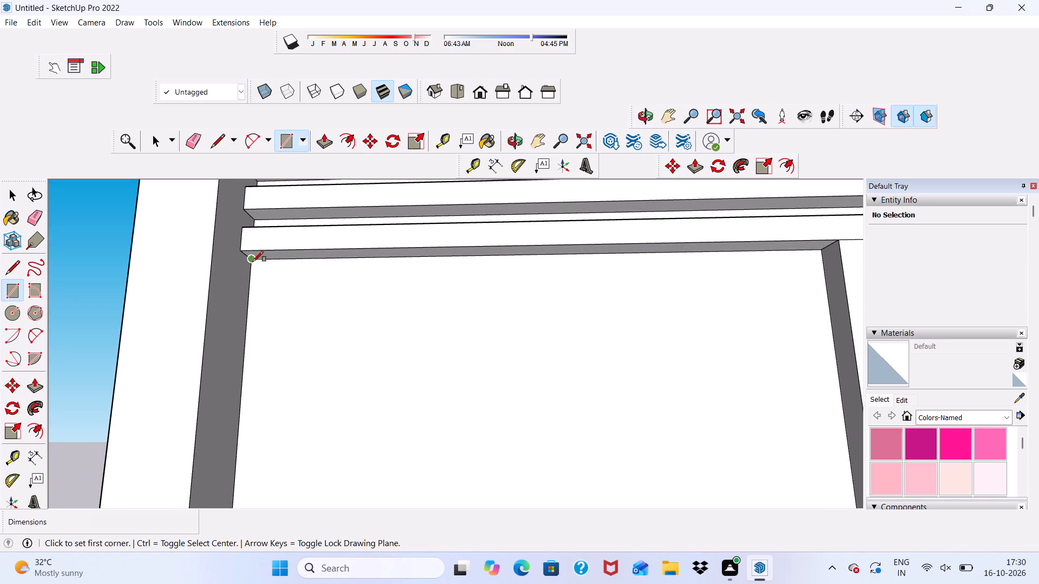
click(252, 261)
scroll(252, 261, down, 6)
scroll(295, 194, down, 12)
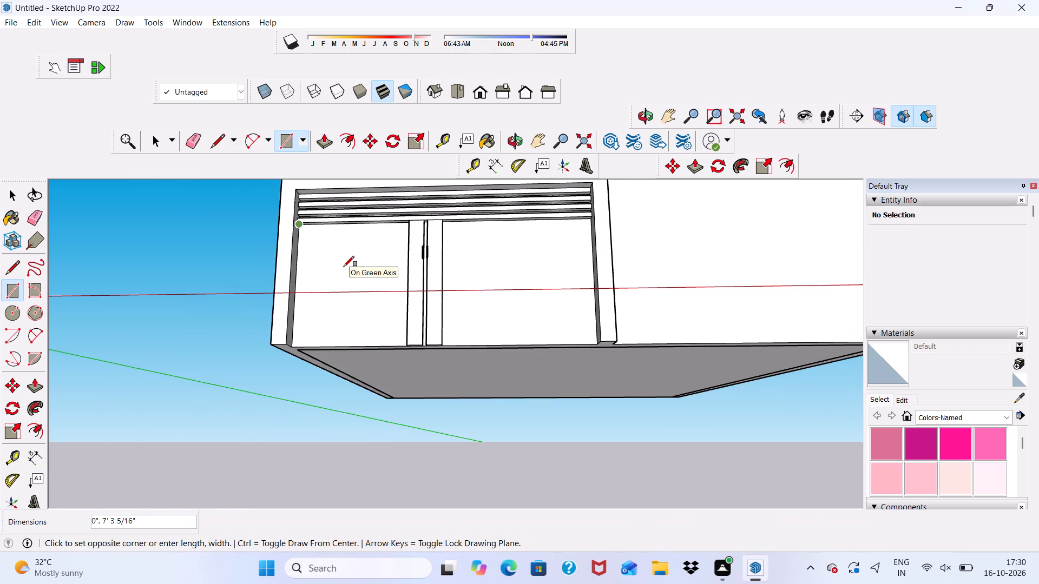
scroll(344, 267, up, 5)
scroll(344, 267, down, 7)
click(476, 88)
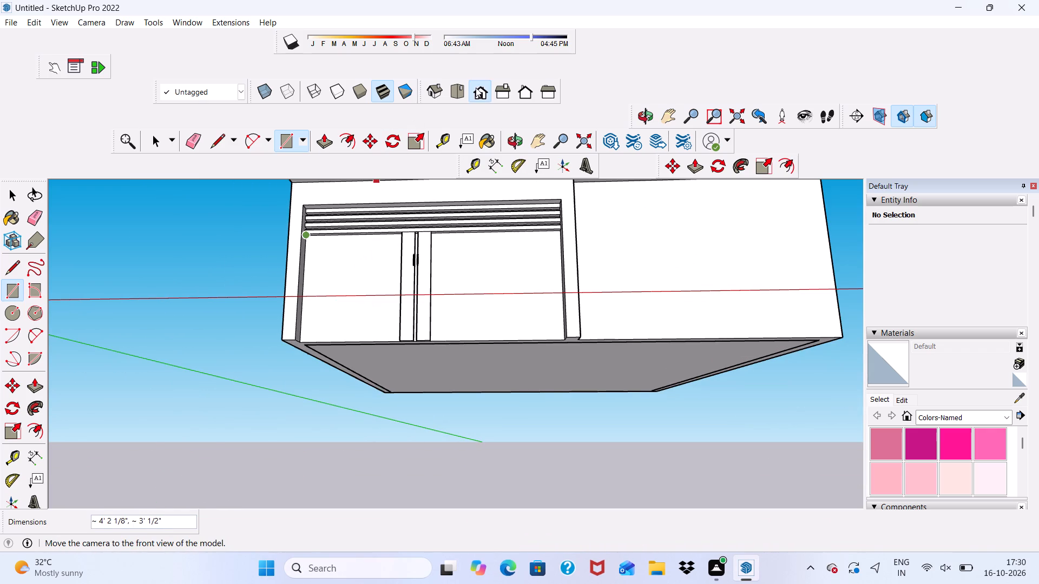
scroll(344, 290, down, 10)
scroll(318, 385, up, 5)
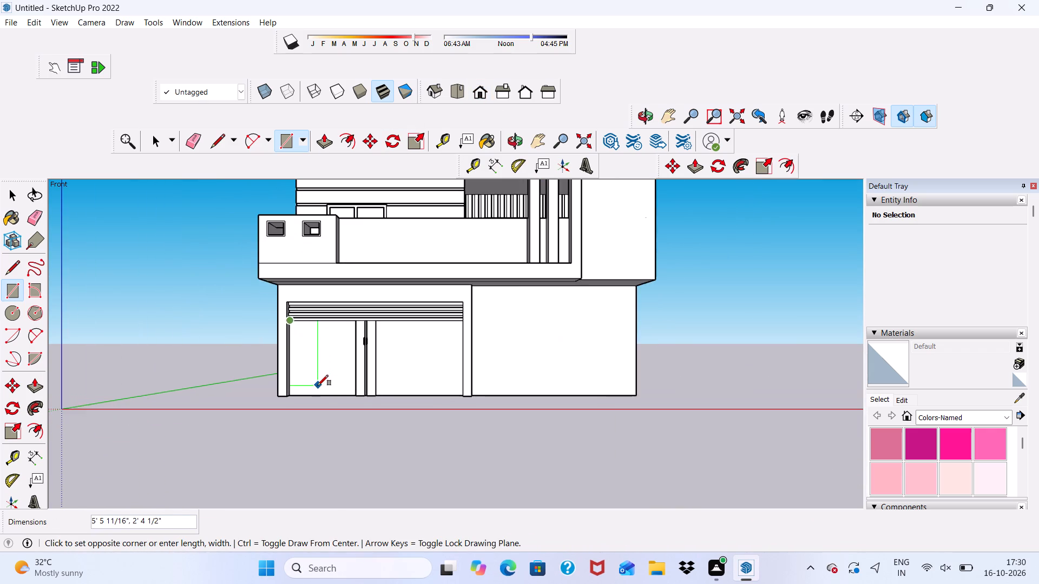
scroll(316, 396, up, 6)
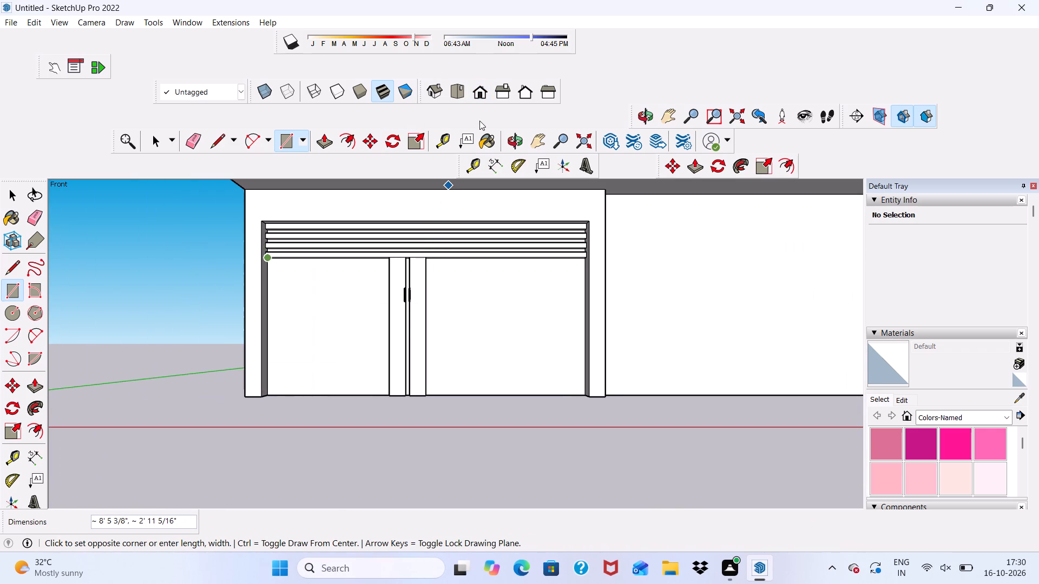
click(482, 89)
scroll(287, 388, down, 3)
scroll(285, 391, up, 3)
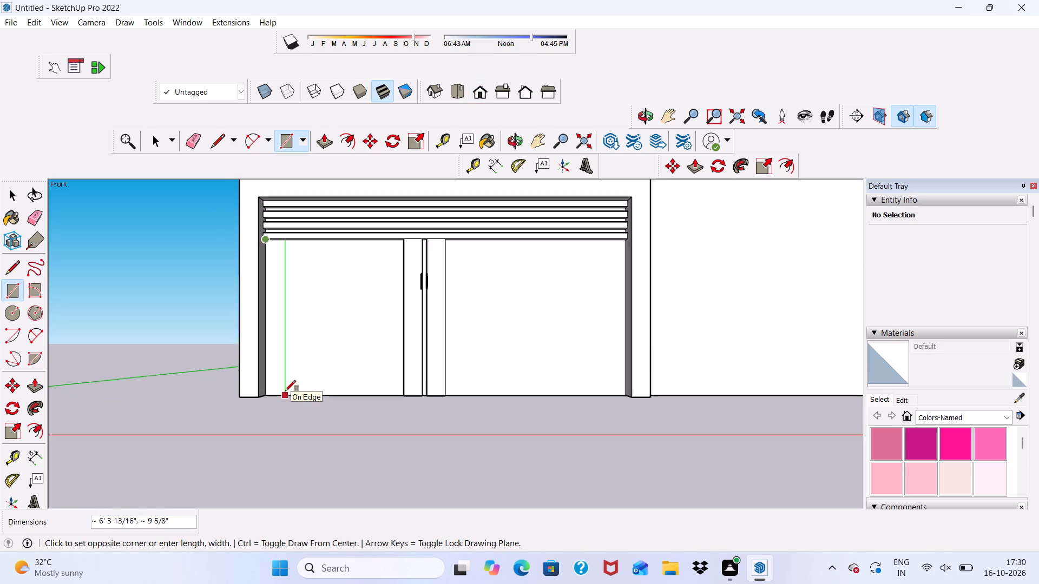
scroll(285, 391, up, 8)
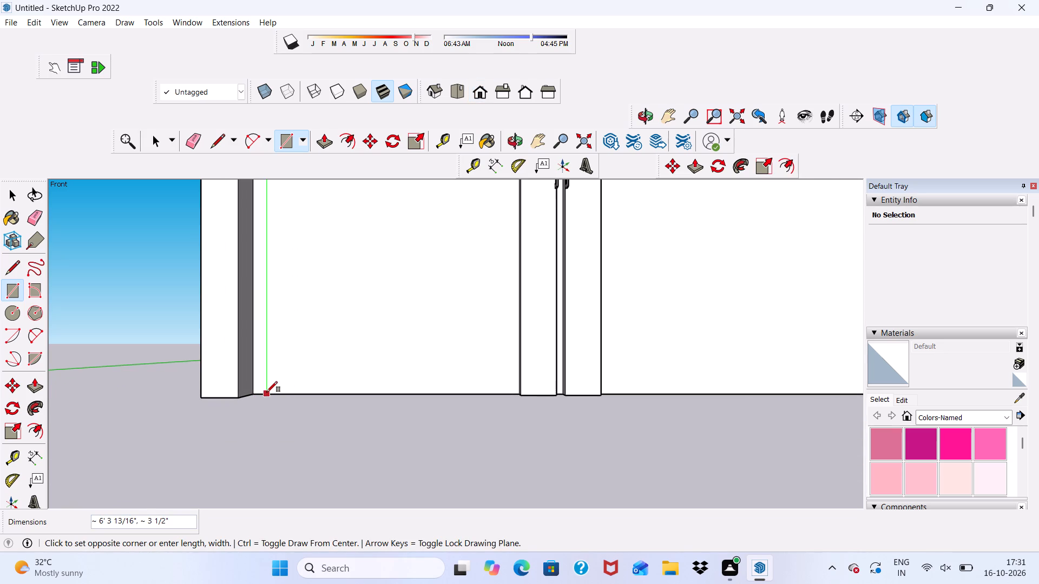
click(267, 392)
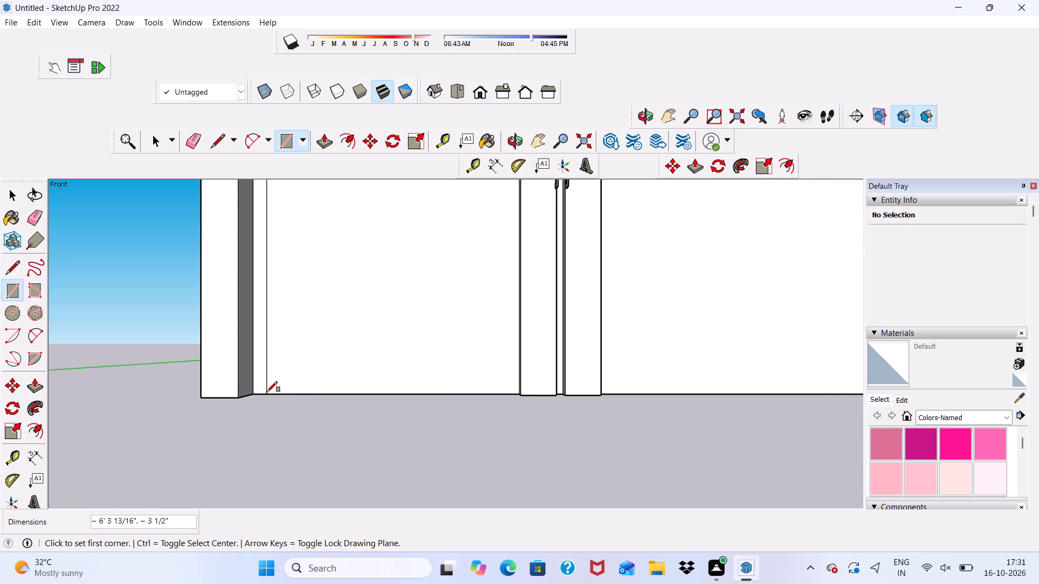
key(space)
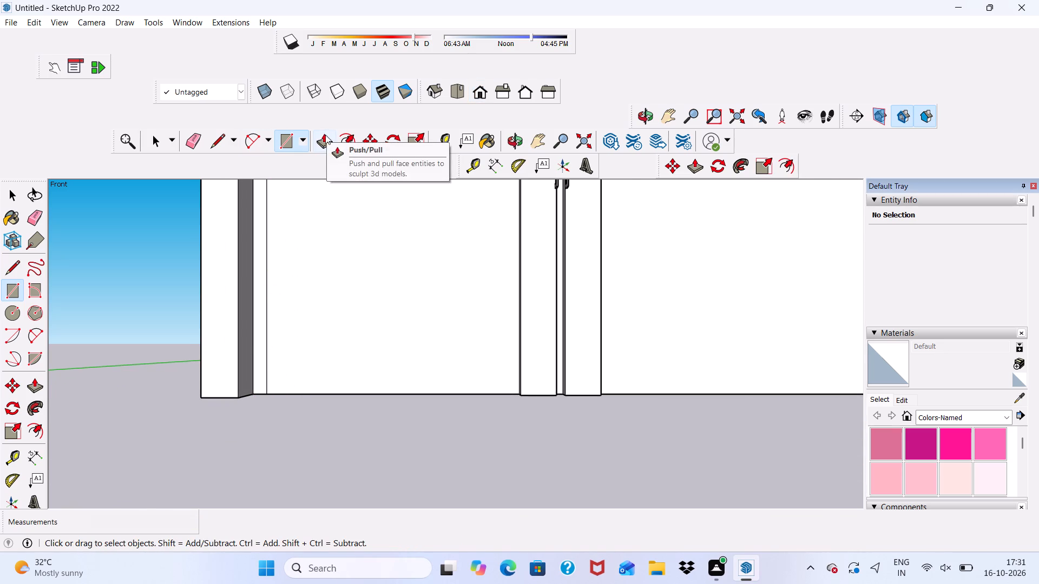
Copy the strip face with its edges sideways along the ground-floor panel by about 5 11/16".
scroll(319, 167, up, 2)
double_click(258, 267)
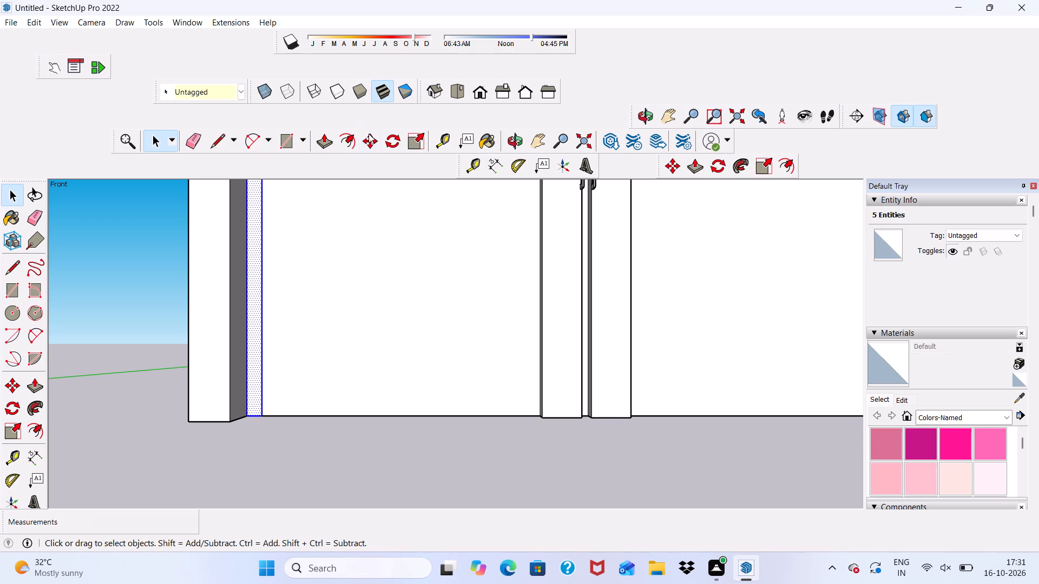
click(366, 135)
click(258, 268)
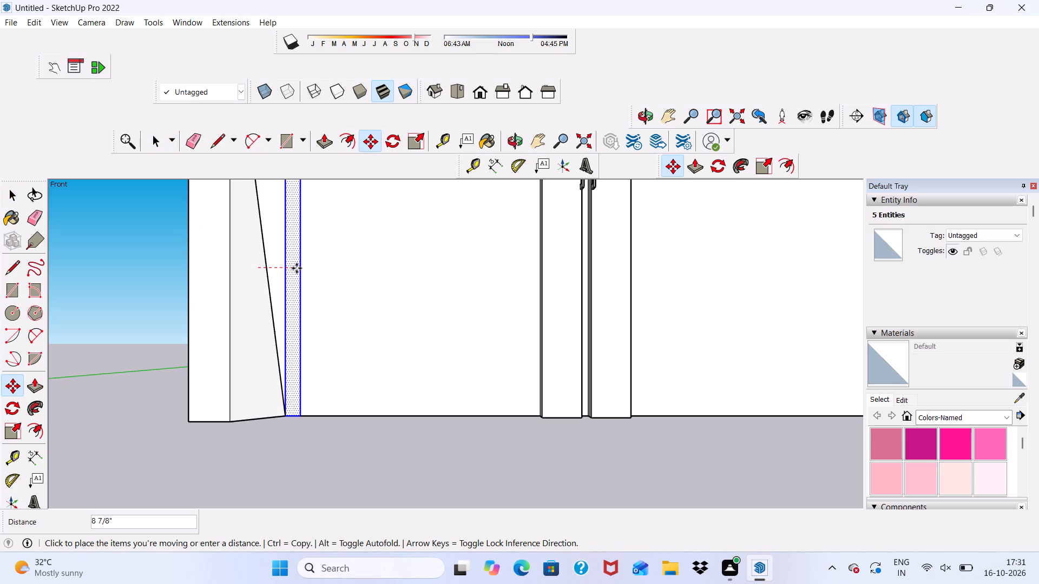
scroll(293, 255, up, 1)
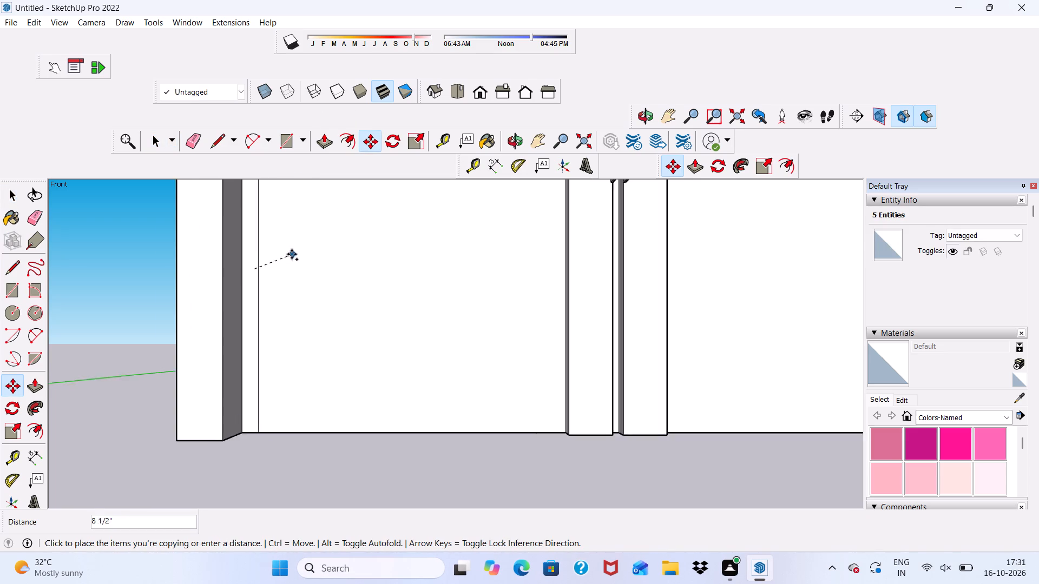
scroll(292, 254, up, 1)
scroll(292, 254, down, 6)
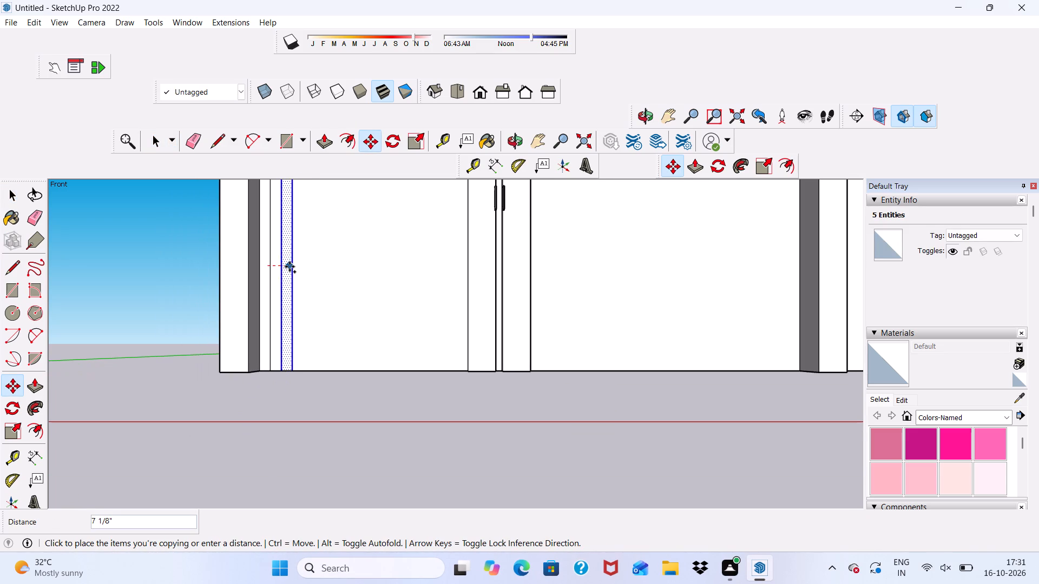
middle_drag(290, 267, 350, 261)
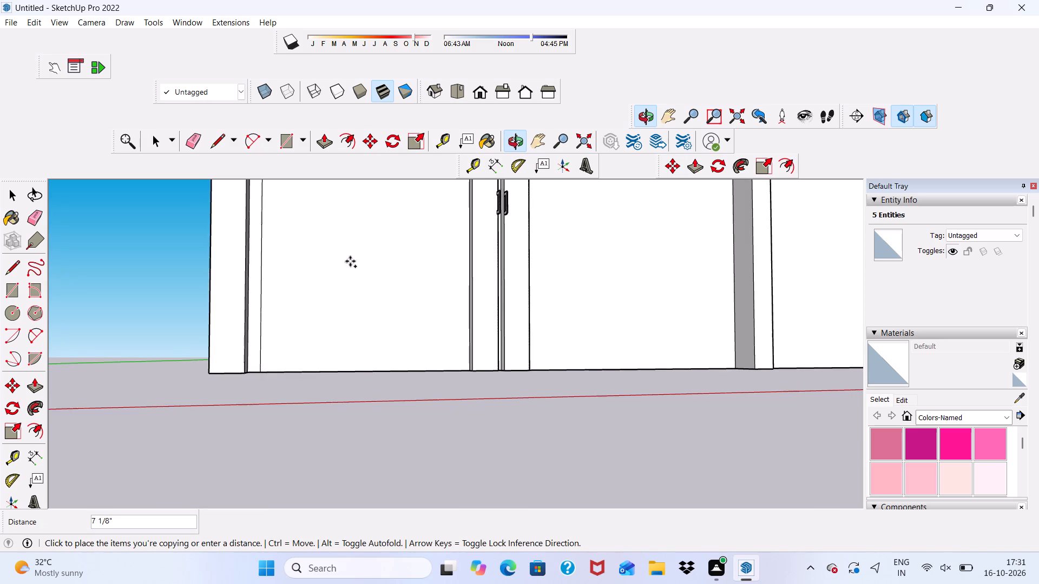
scroll(293, 275, up, 5)
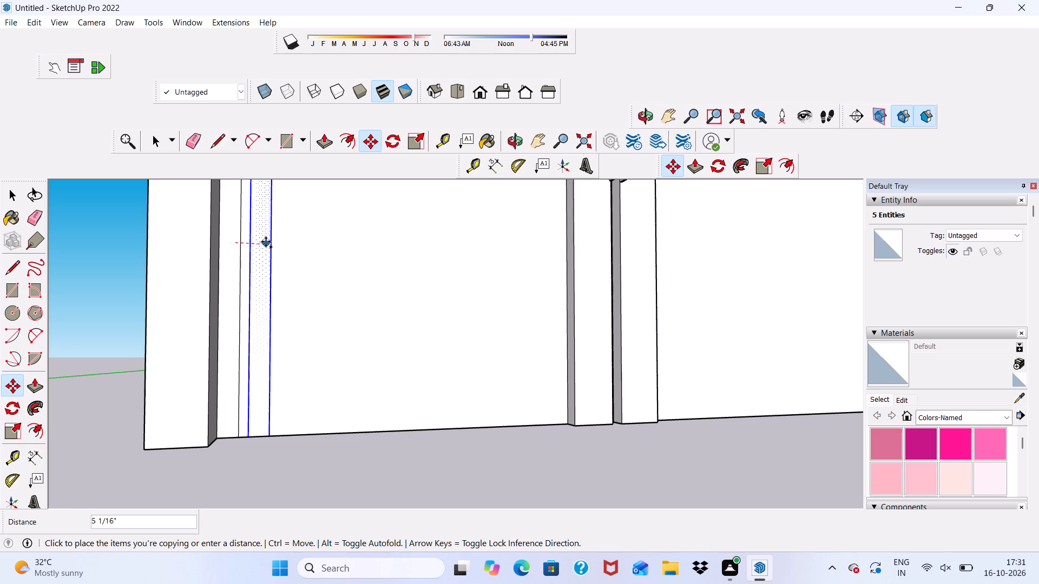
click(269, 242)
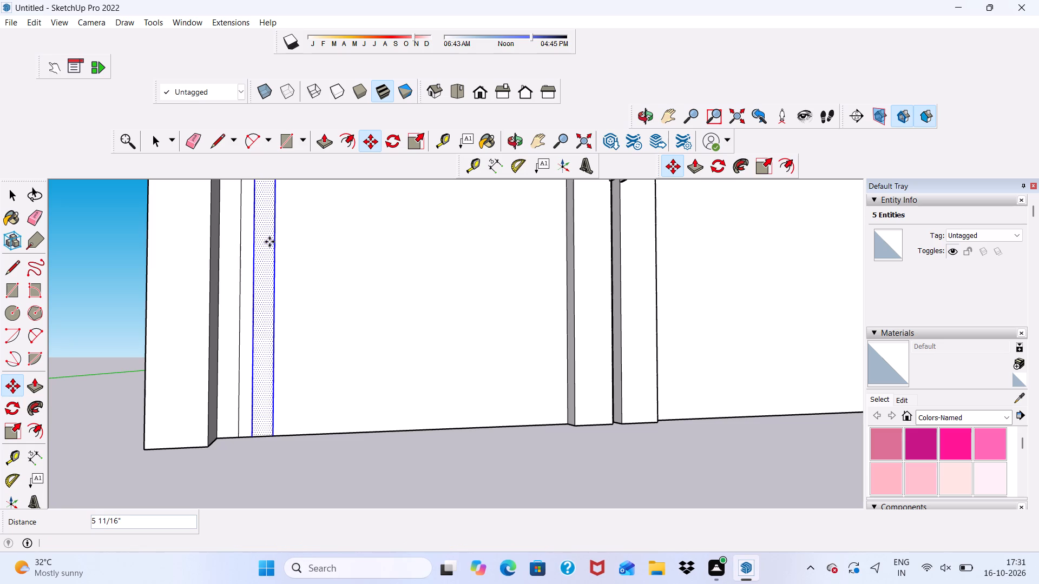
Repeat the strip copy as an array of 35 across the ground-floor panels on both sides of the door.
scroll(270, 261, down, 12)
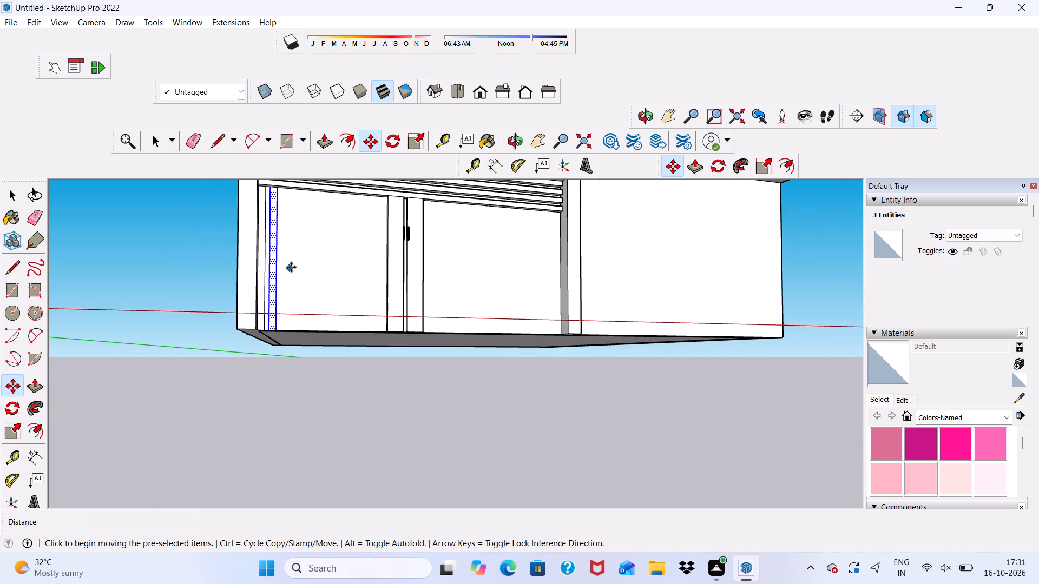
key(shift+asterisk)
key(2)
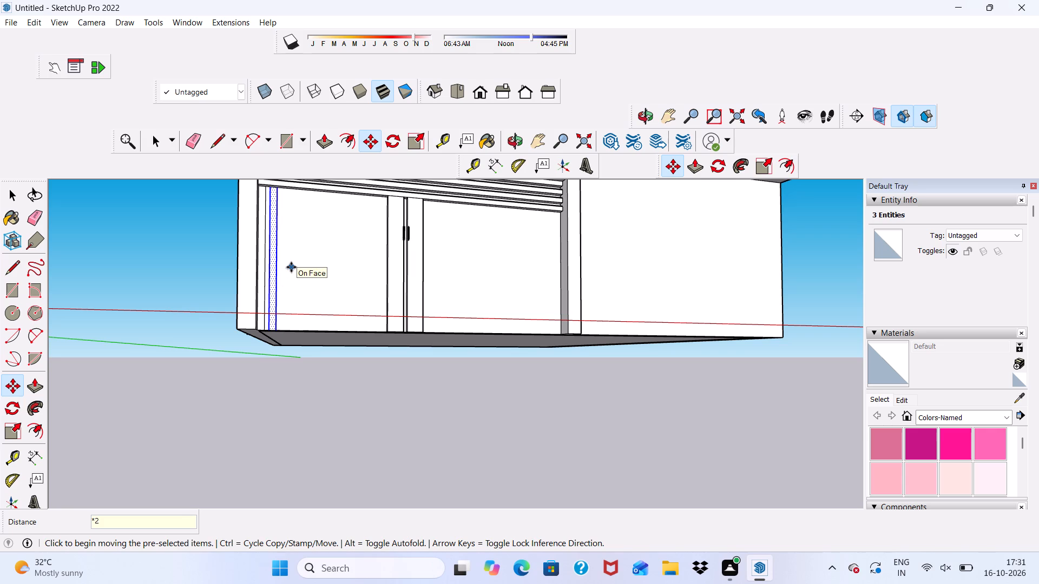
key(BackSpace)
text(35)
key(Return)
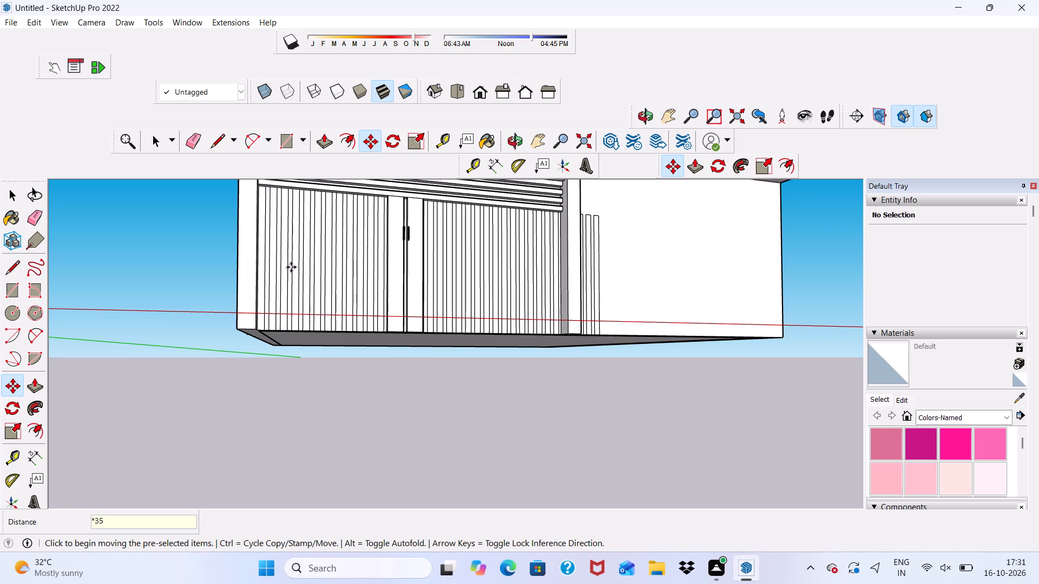
key(space)
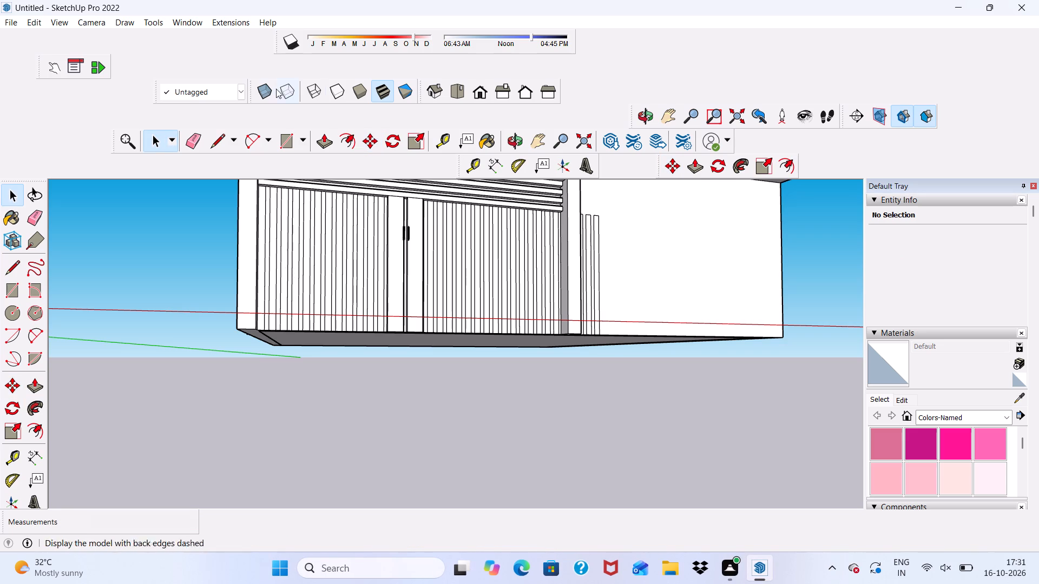
Erase the vertical strip edges that overrun the entrance's right pillar onto the plain ground-floor wall.
click(193, 139)
scroll(324, 216, down, 1)
middle_drag(324, 216, 326, 233)
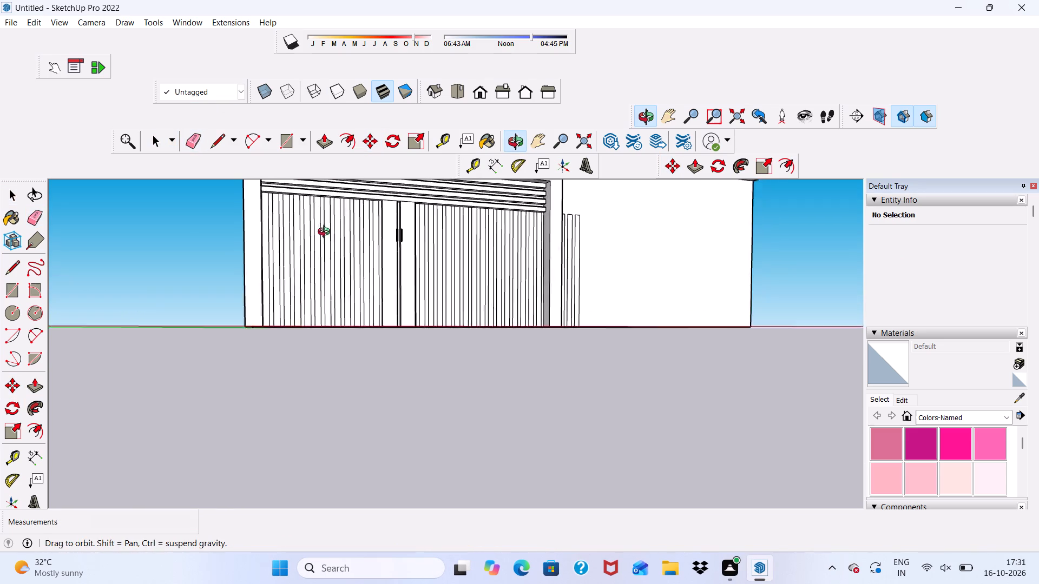
middle_drag(326, 233, 286, 268)
scroll(588, 181, up, 5)
middle_drag(569, 257, 485, 273)
scroll(560, 305, up, 1)
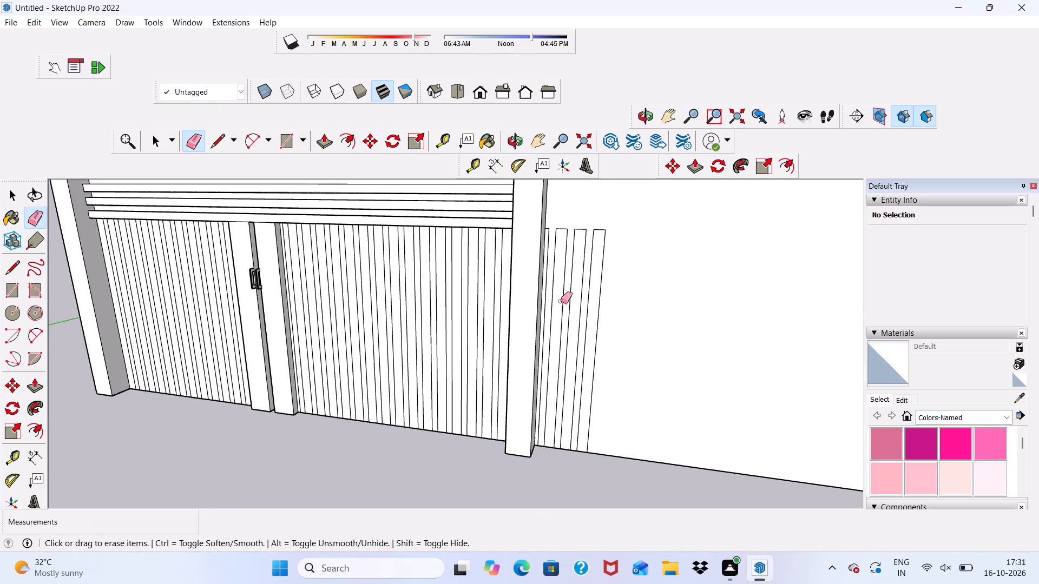
scroll(561, 301, up, 11)
drag(543, 190, 580, 264)
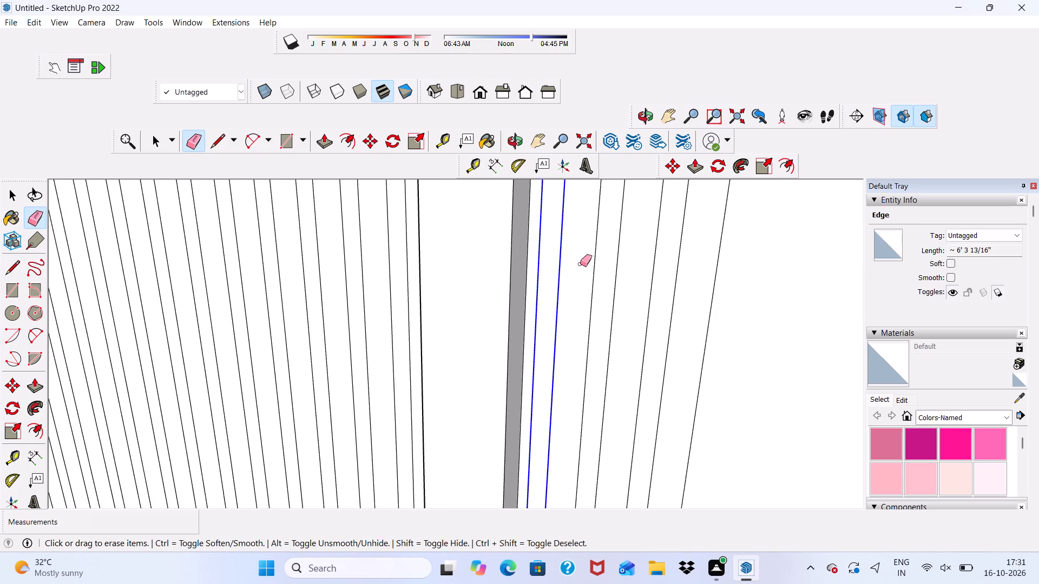
drag(580, 264, 714, 301)
Erase the leftover short horizontal top edges of the overrun strips on the plain wall beside the right pillar.
scroll(511, 292, down, 11)
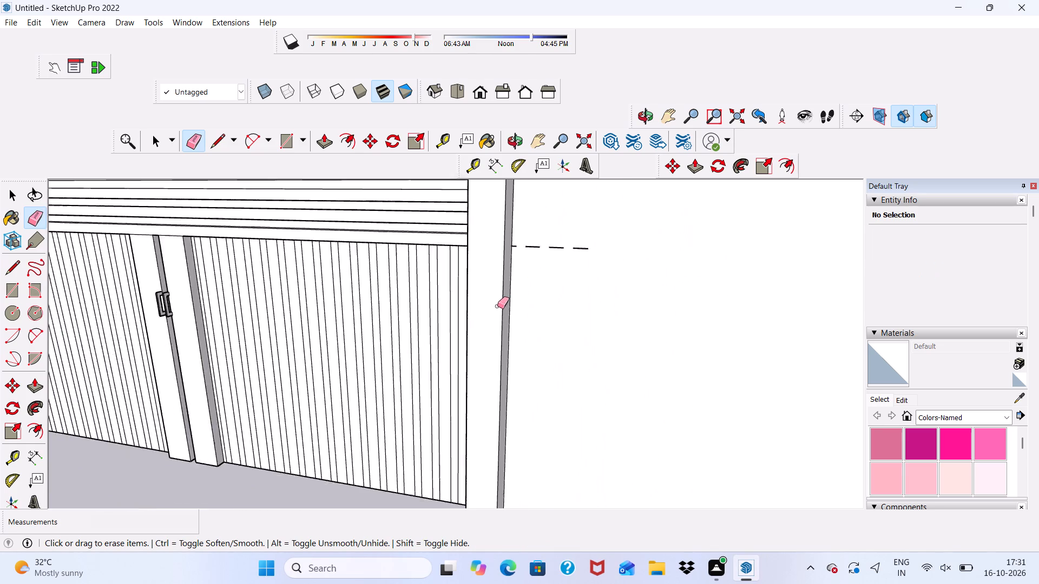
scroll(497, 306, down, 2)
scroll(556, 269, up, 18)
drag(450, 279, 452, 274)
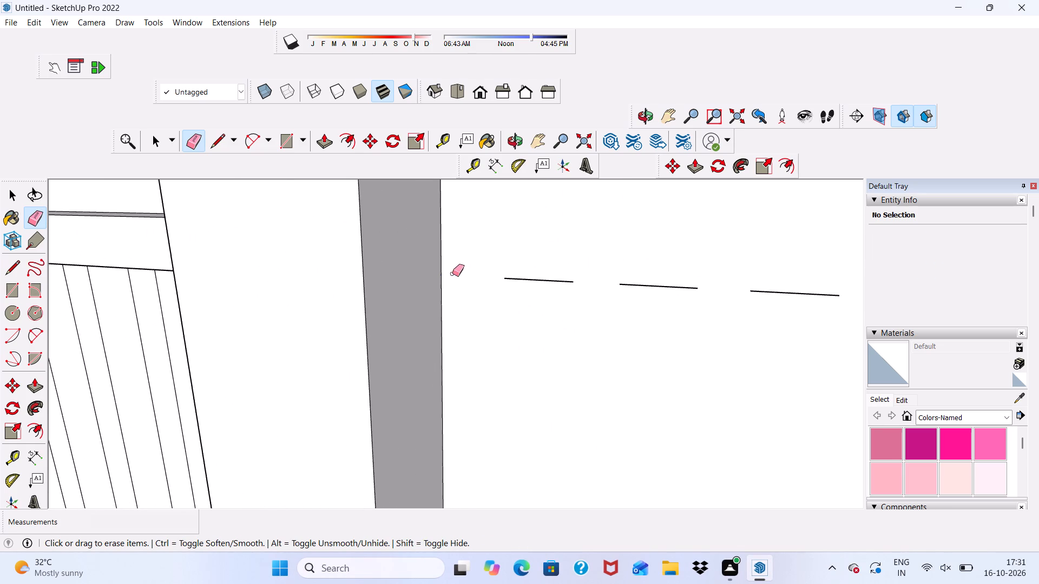
drag(503, 273, 790, 294)
scroll(650, 270, down, 19)
scroll(611, 235, down, 6)
middle_drag(649, 422, 722, 384)
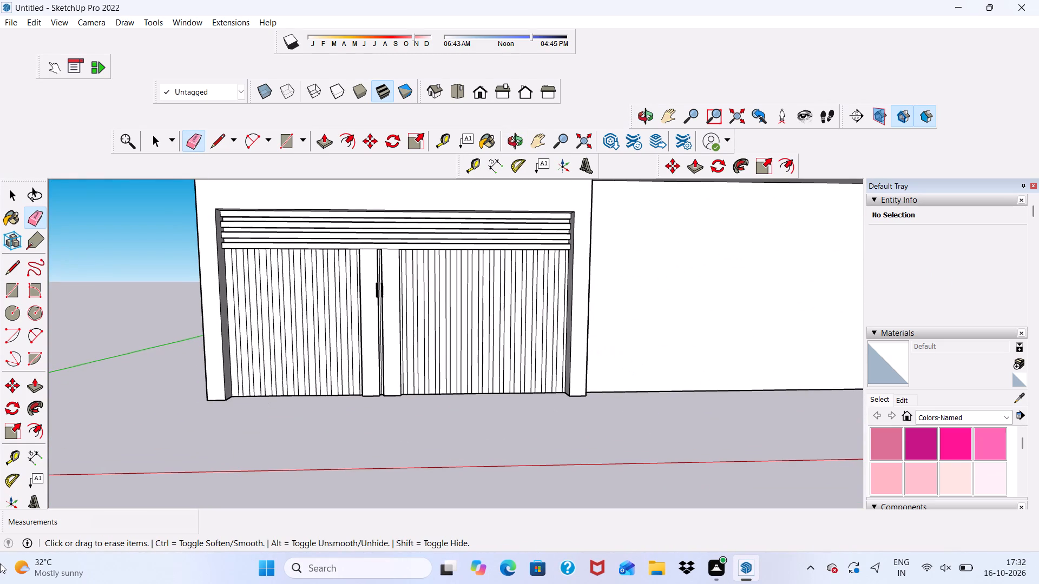
key(space)
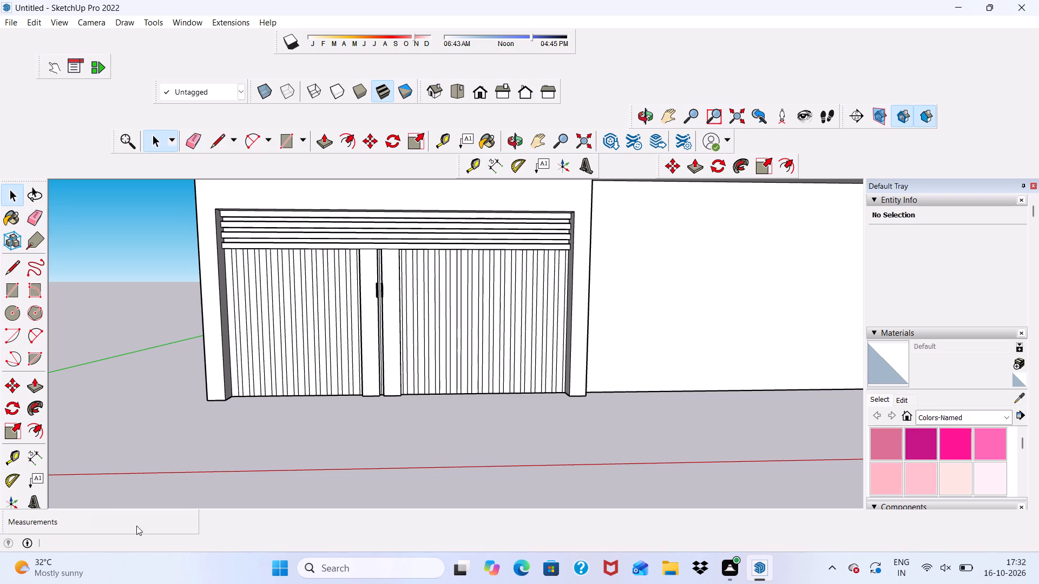
Pull the first wide vertical strip beside the left pillar out by 2" with Push/Pull.
scroll(126, 531, down, 1)
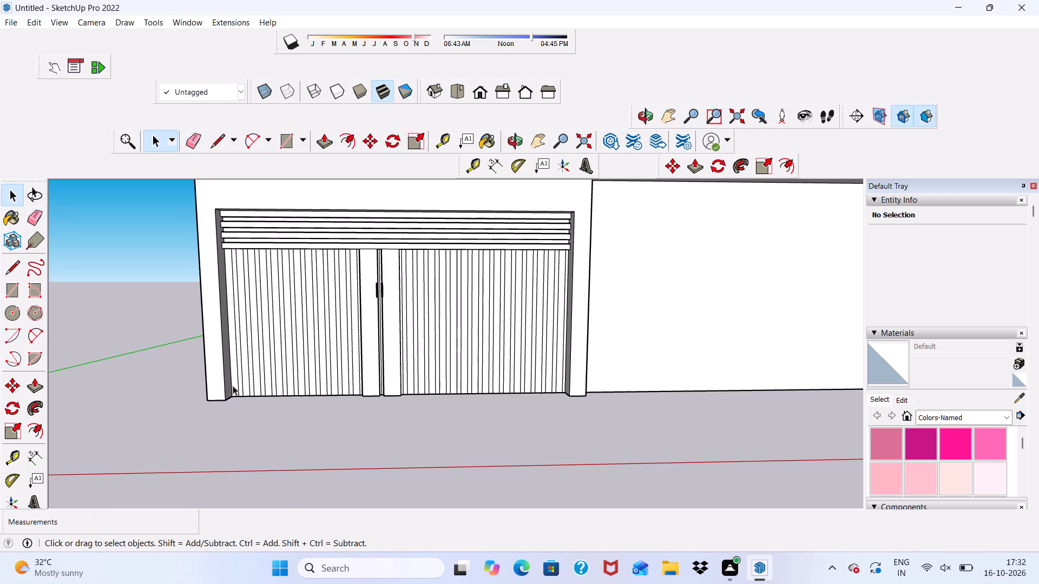
scroll(263, 281, up, 4)
scroll(216, 228, up, 5)
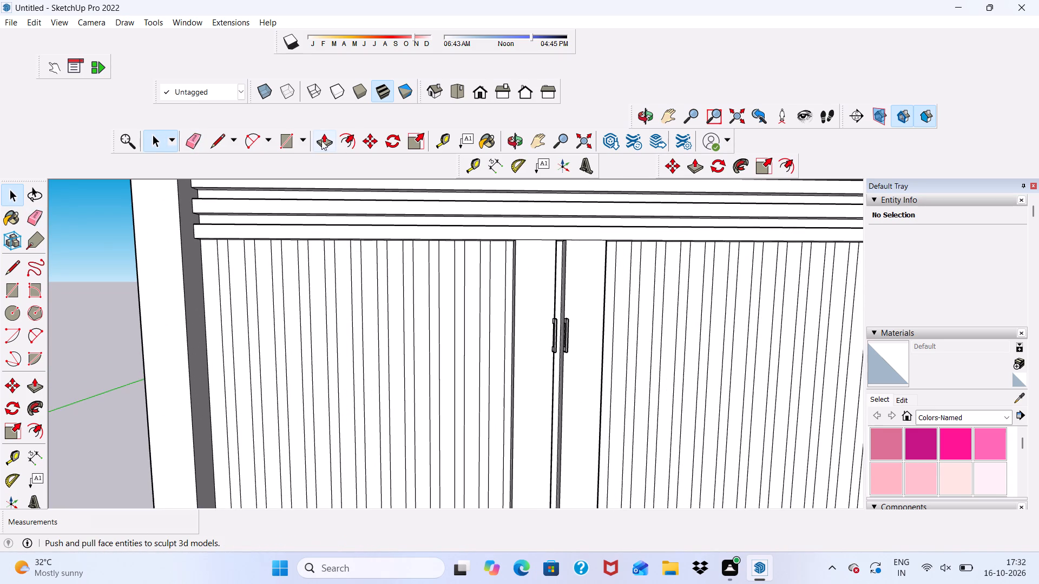
click(321, 140)
scroll(266, 277, up, 3)
click(207, 301)
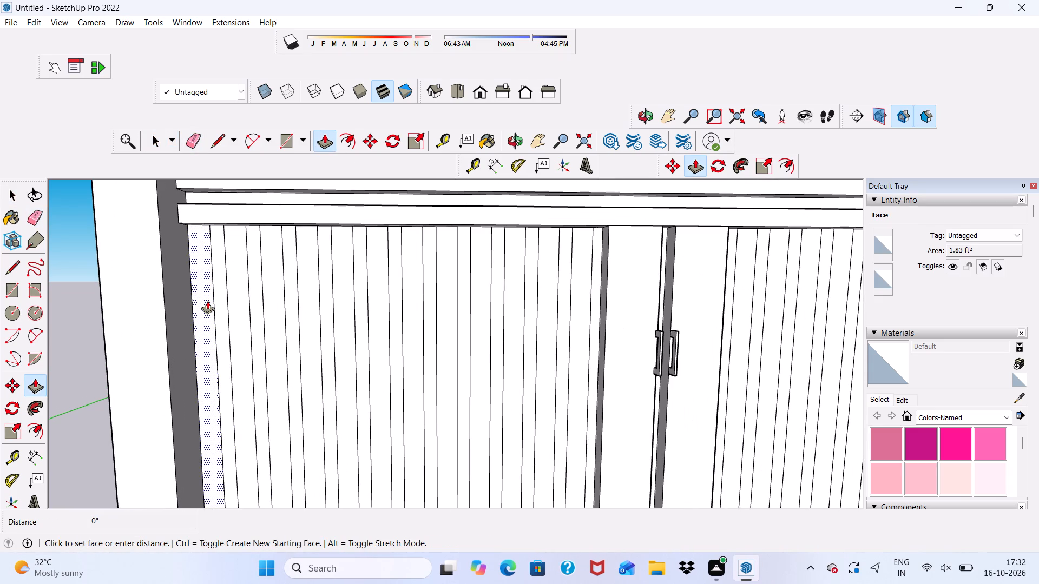
scroll(207, 310, down, 4)
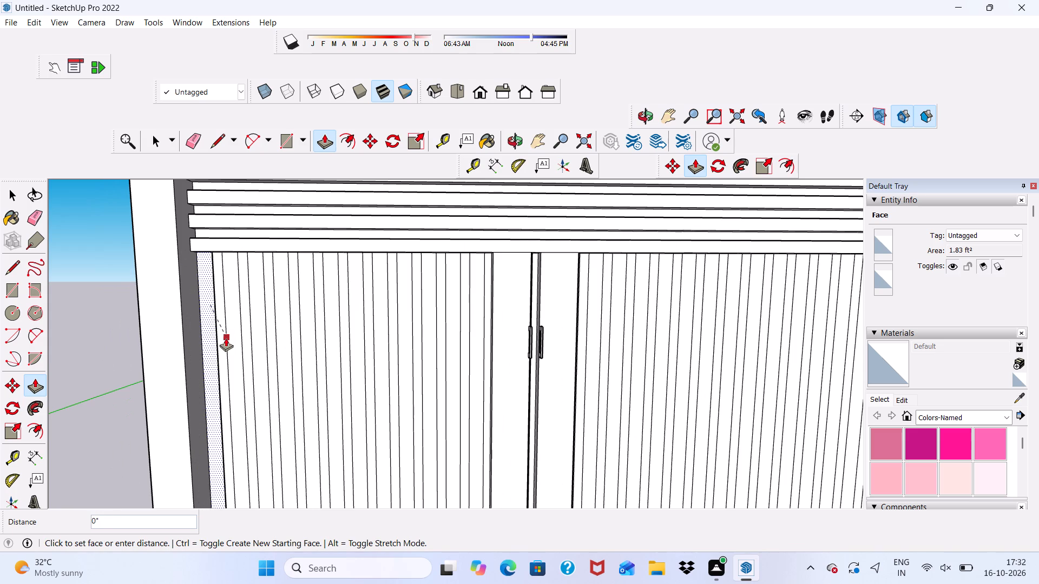
key(2)
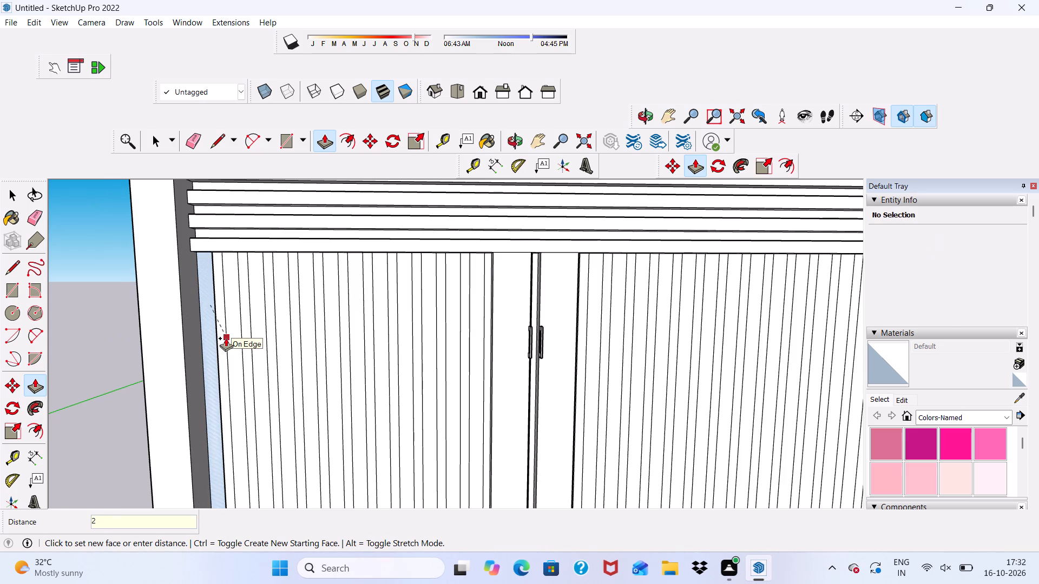
key(shift+quotedbl)
key(Return)
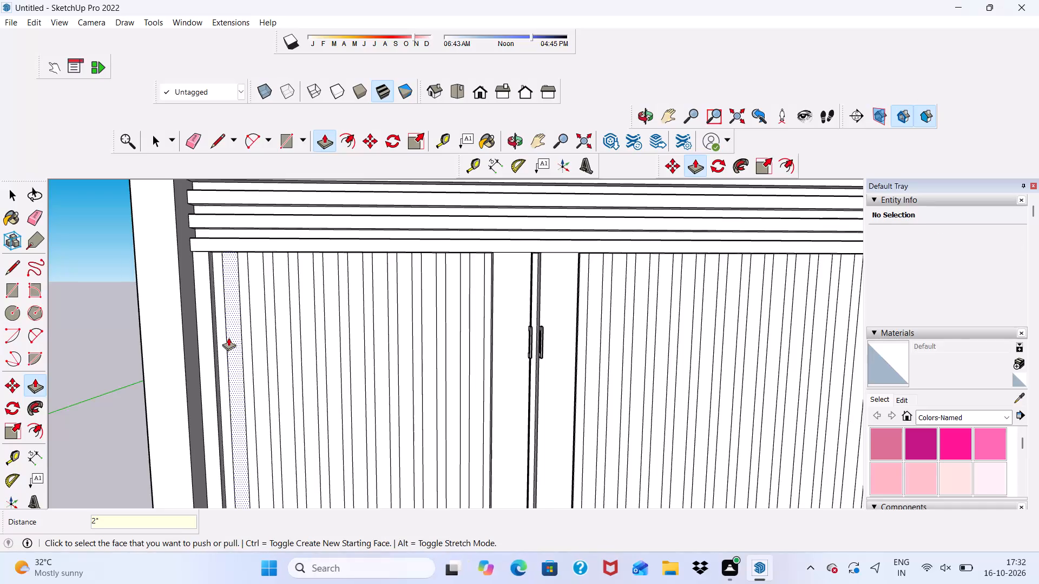
Pull the next three wide strips on the panel left of the door out 2", matching the first strip's depth.
scroll(238, 326, up, 9)
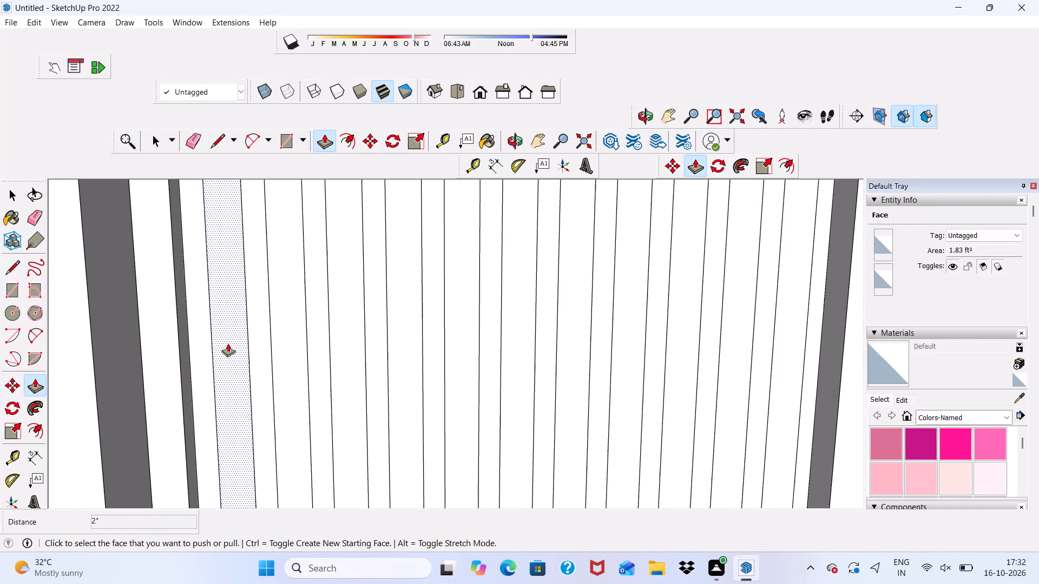
click(228, 347)
scroll(186, 329, up, 1)
scroll(181, 324, down, 4)
middle_drag(193, 322, 247, 346)
scroll(123, 311, up, 1)
click(134, 309)
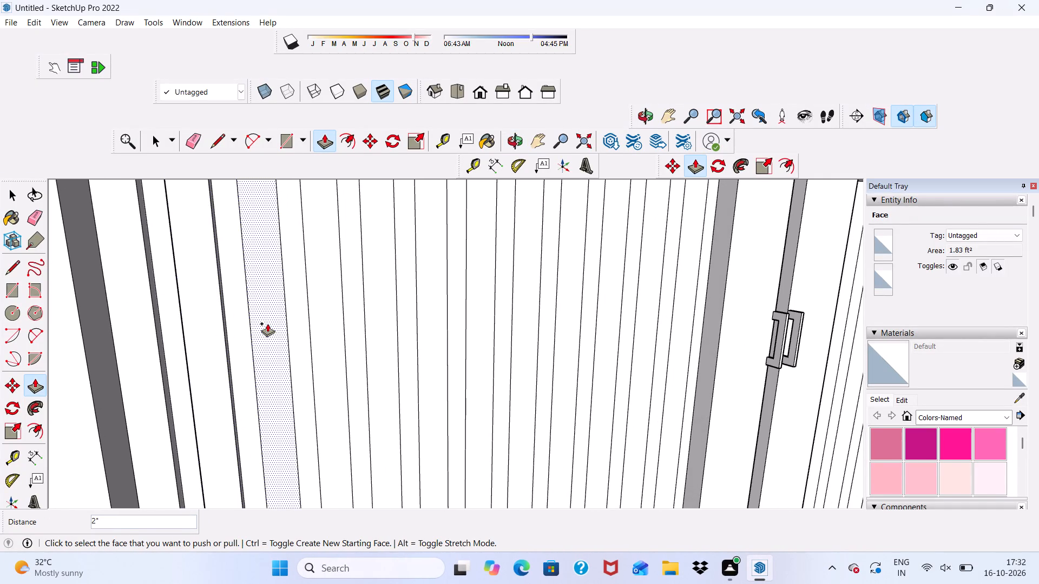
click(267, 323)
click(194, 349)
click(322, 328)
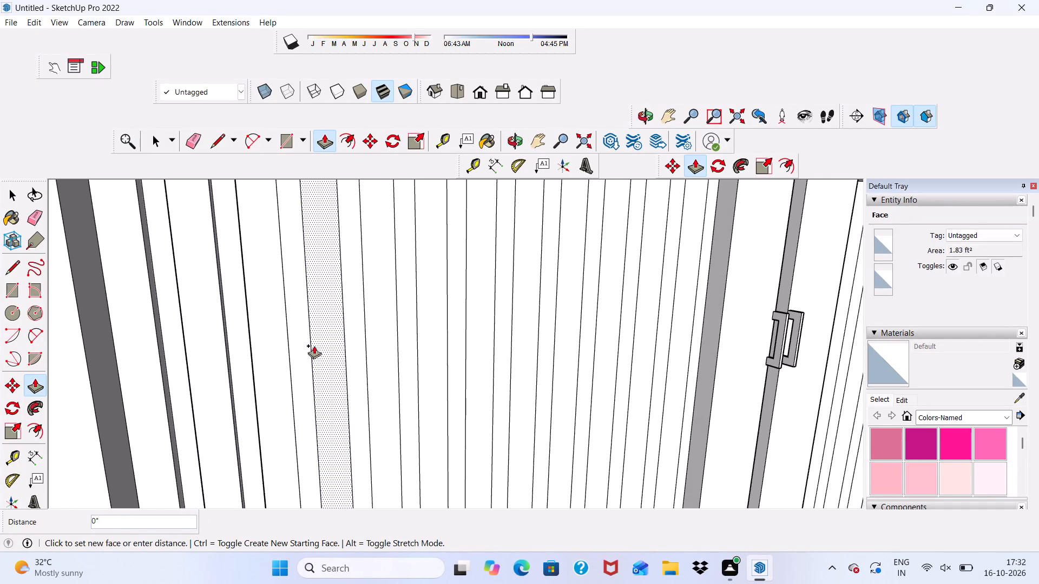
click(229, 350)
Pull three more wide strips in the middle of the left panel out to the same 2" depth.
scroll(234, 346, down, 2)
middle_drag(284, 354, 106, 367)
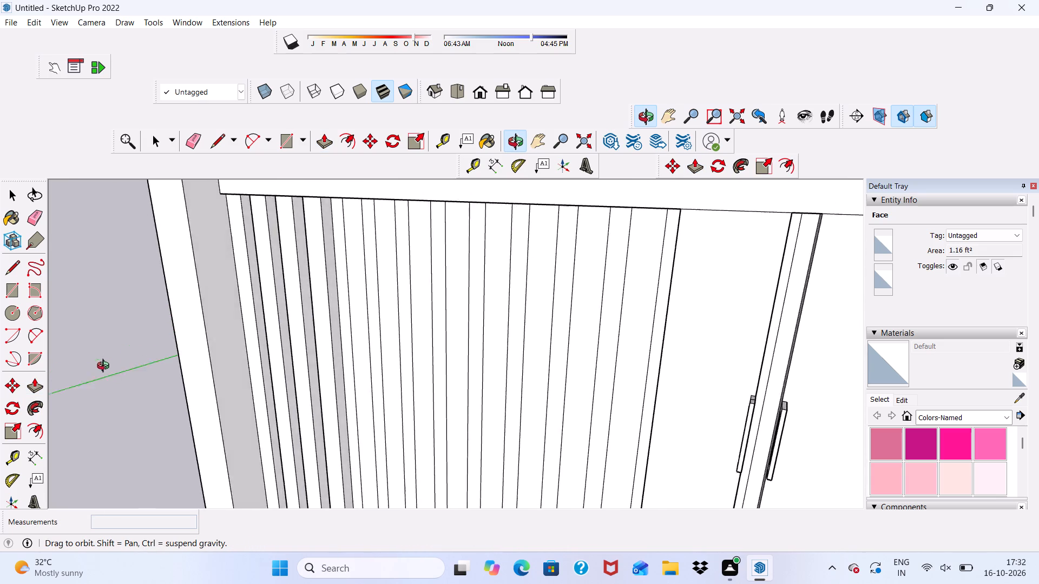
middle_drag(106, 367, 219, 314)
scroll(397, 297, up, 5)
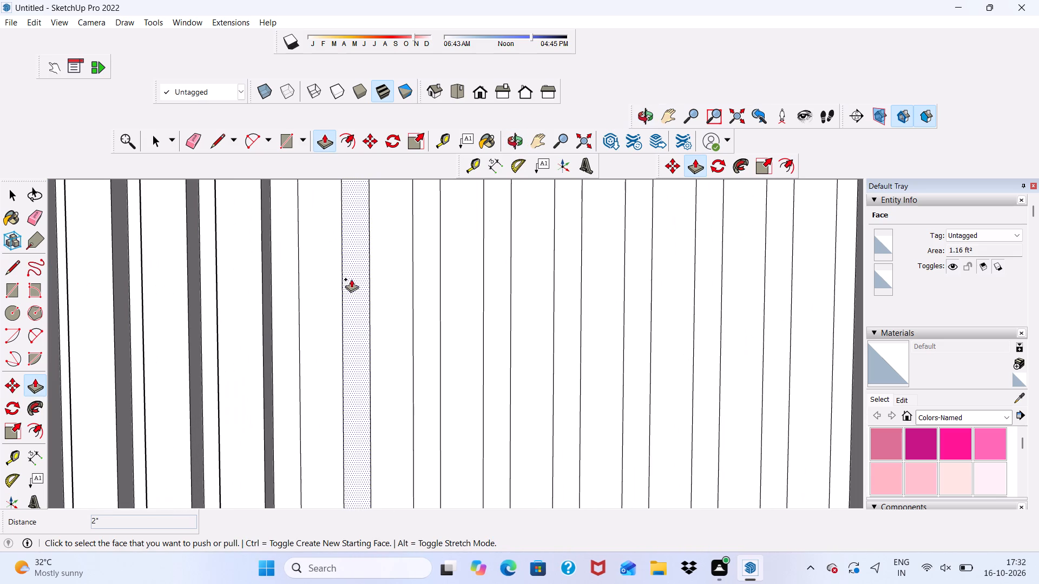
click(317, 283)
scroll(246, 279, down, 3)
middle_drag(249, 278, 340, 281)
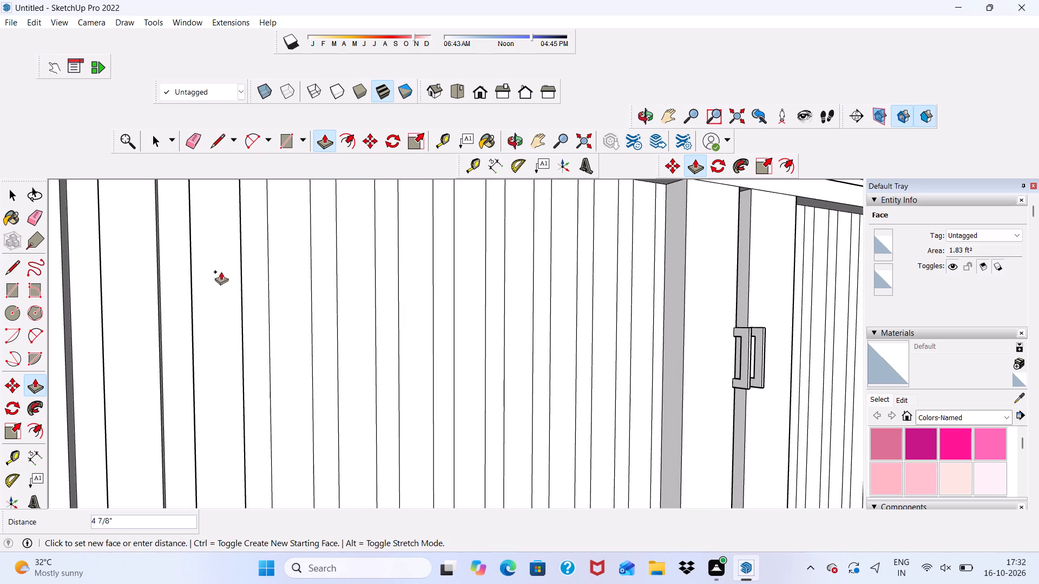
click(214, 275)
scroll(353, 298, up, 2)
click(354, 297)
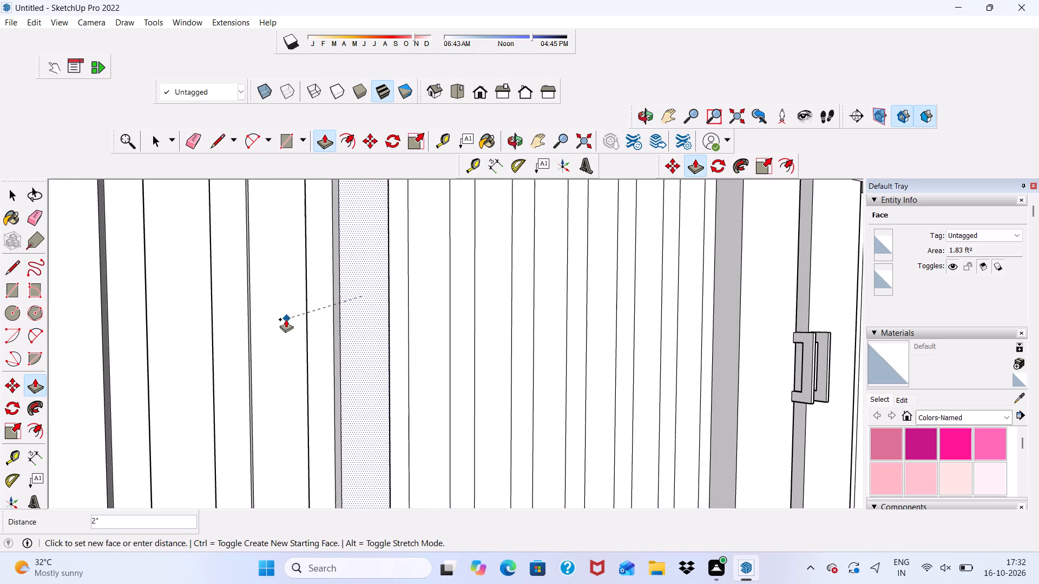
click(286, 319)
click(422, 308)
click(369, 322)
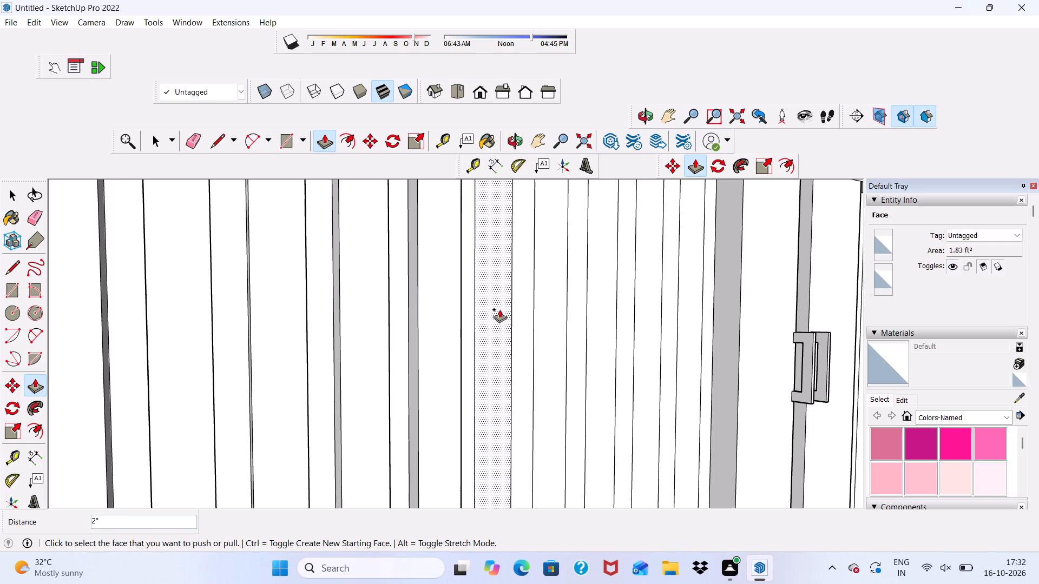
Pull the remaining five wide strips of the left panel, up to the door, out to the same 2" depth.
click(495, 309)
click(439, 335)
click(553, 313)
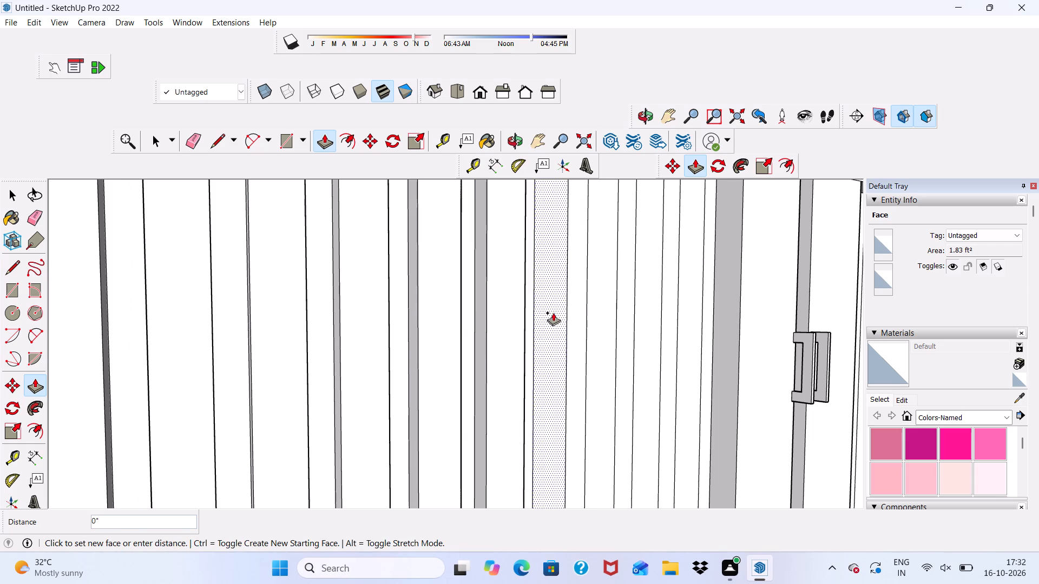
click(508, 332)
click(592, 313)
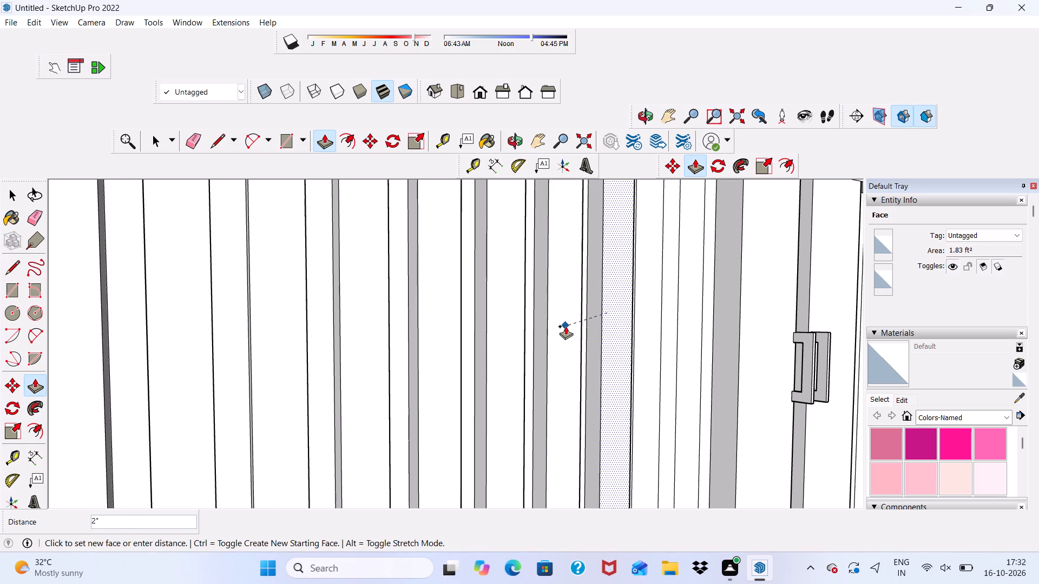
click(565, 326)
click(646, 316)
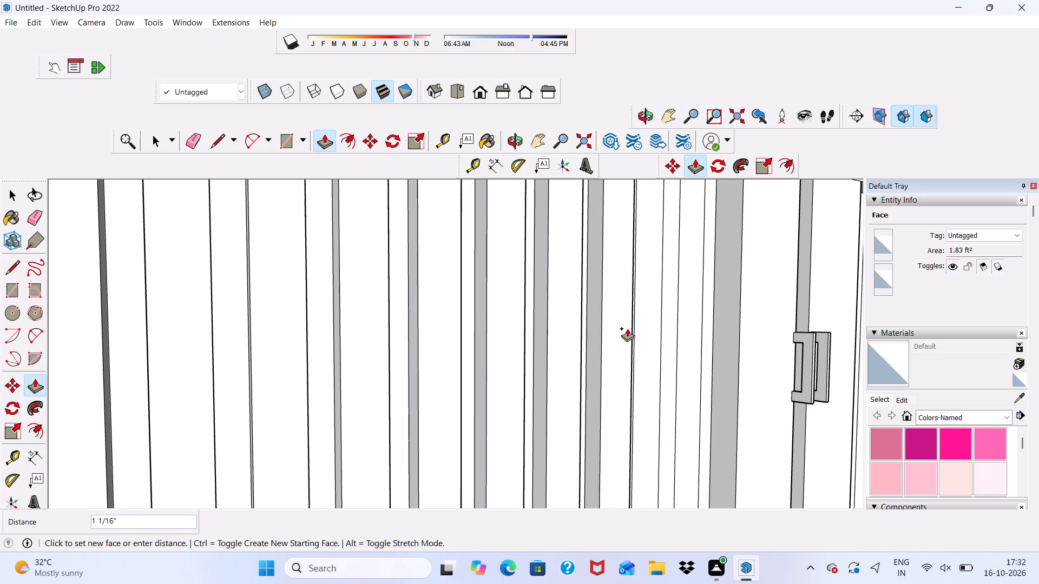
click(615, 333)
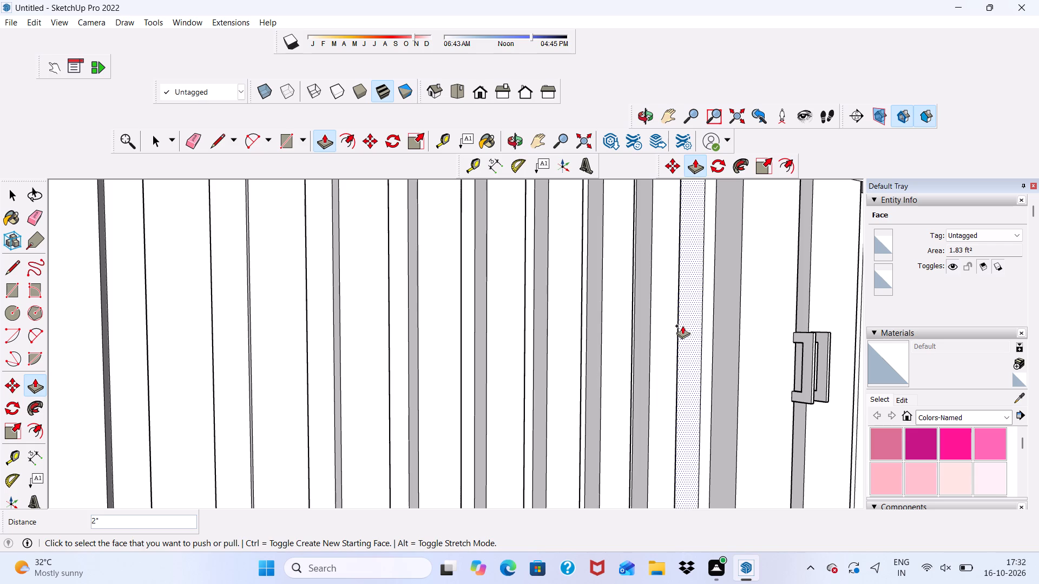
click(682, 326)
click(676, 331)
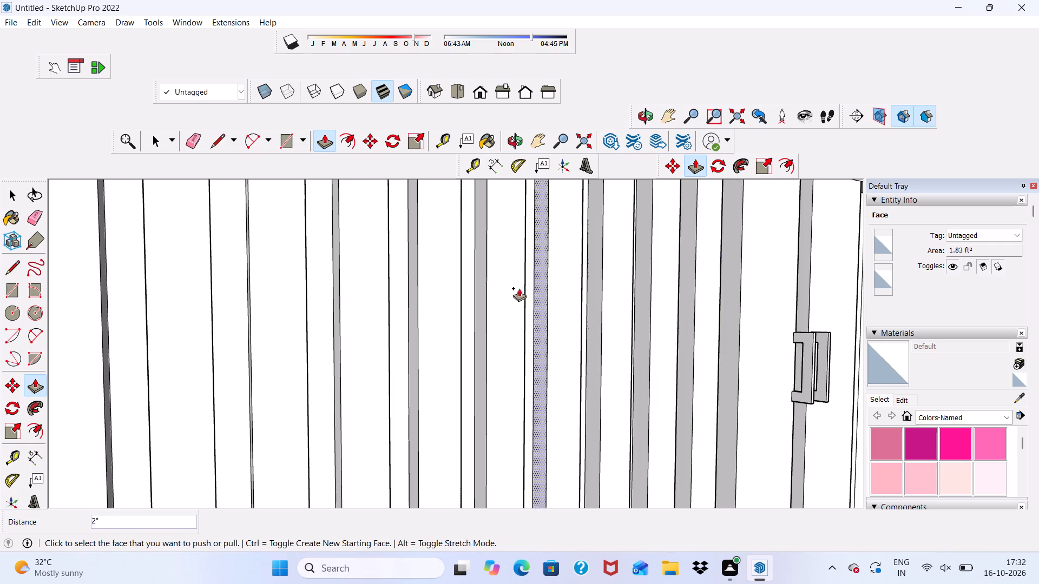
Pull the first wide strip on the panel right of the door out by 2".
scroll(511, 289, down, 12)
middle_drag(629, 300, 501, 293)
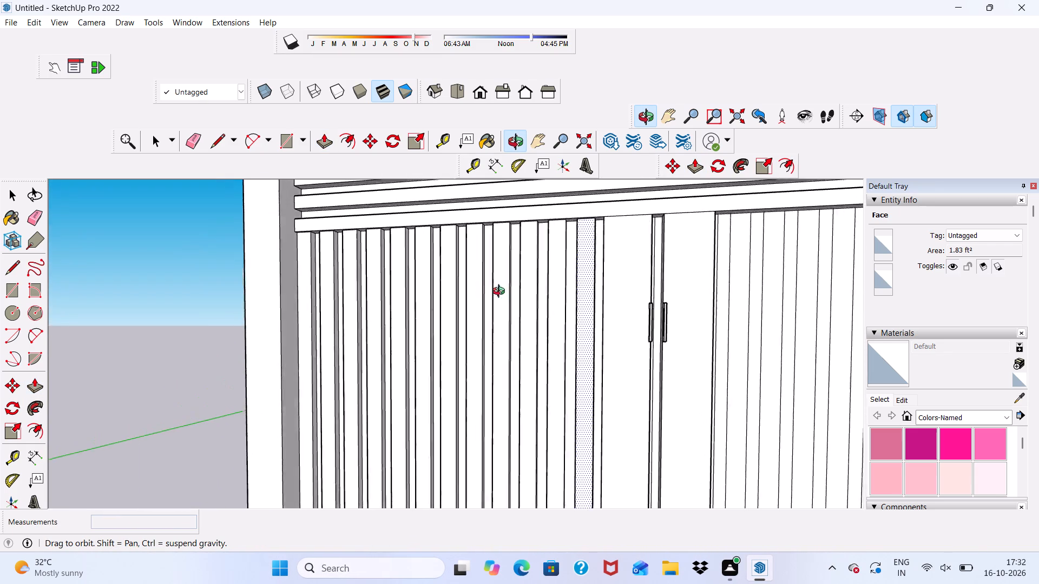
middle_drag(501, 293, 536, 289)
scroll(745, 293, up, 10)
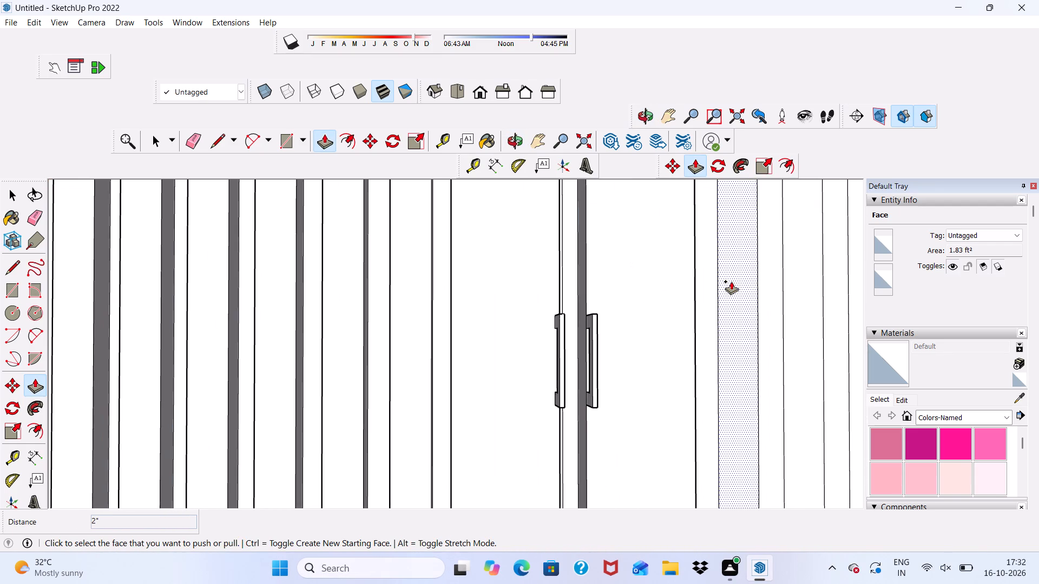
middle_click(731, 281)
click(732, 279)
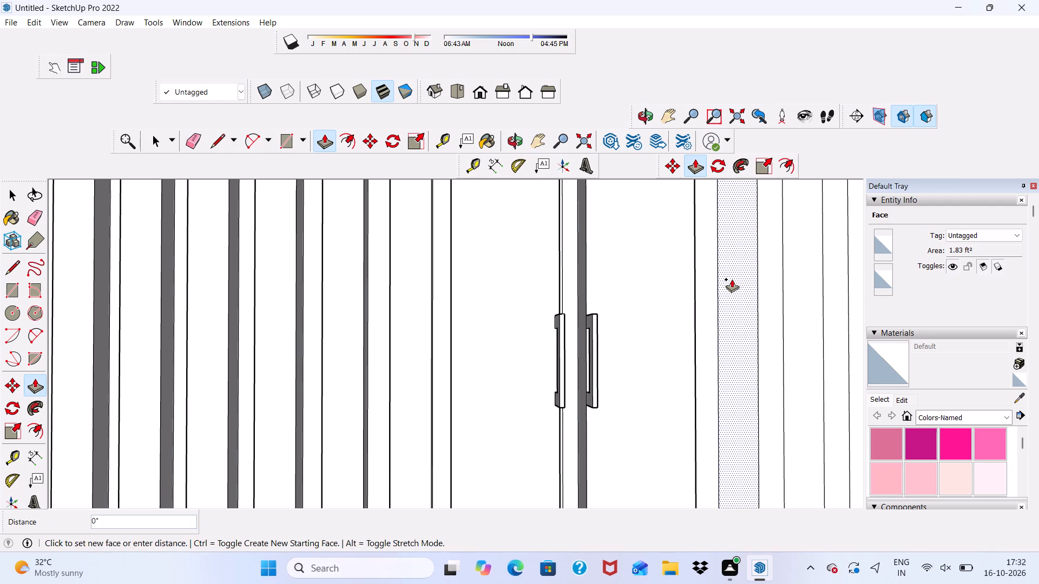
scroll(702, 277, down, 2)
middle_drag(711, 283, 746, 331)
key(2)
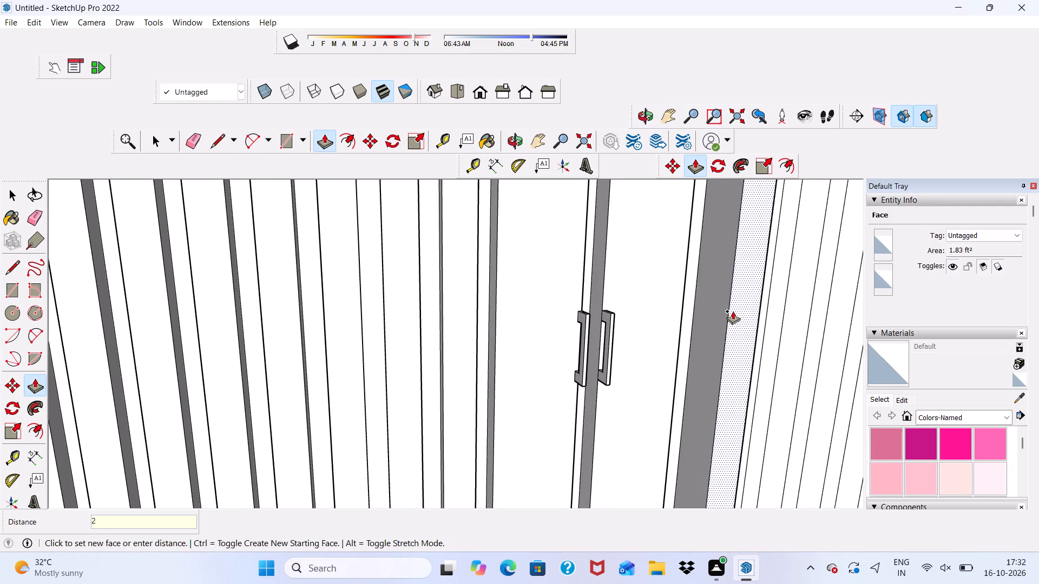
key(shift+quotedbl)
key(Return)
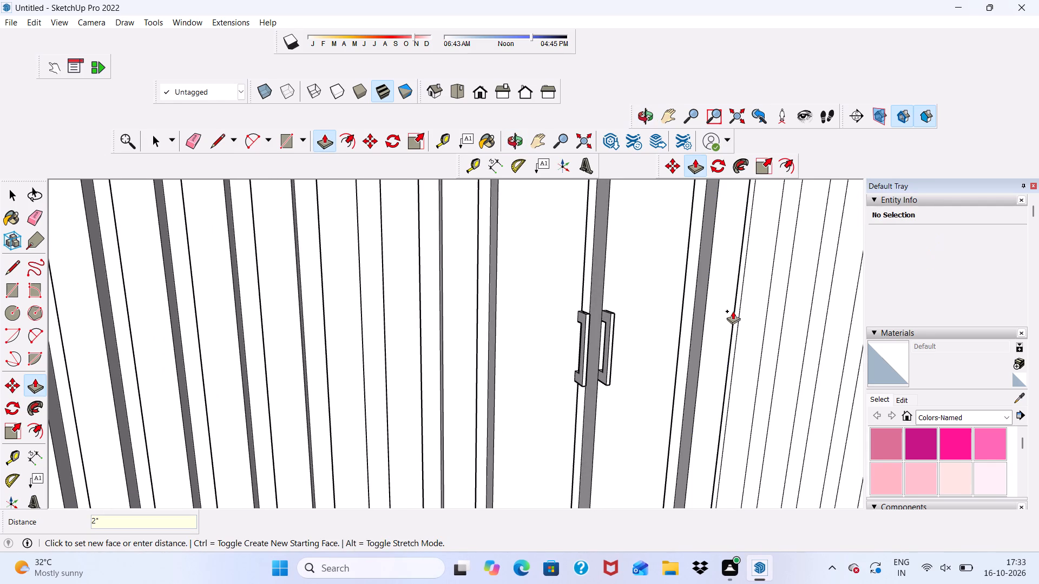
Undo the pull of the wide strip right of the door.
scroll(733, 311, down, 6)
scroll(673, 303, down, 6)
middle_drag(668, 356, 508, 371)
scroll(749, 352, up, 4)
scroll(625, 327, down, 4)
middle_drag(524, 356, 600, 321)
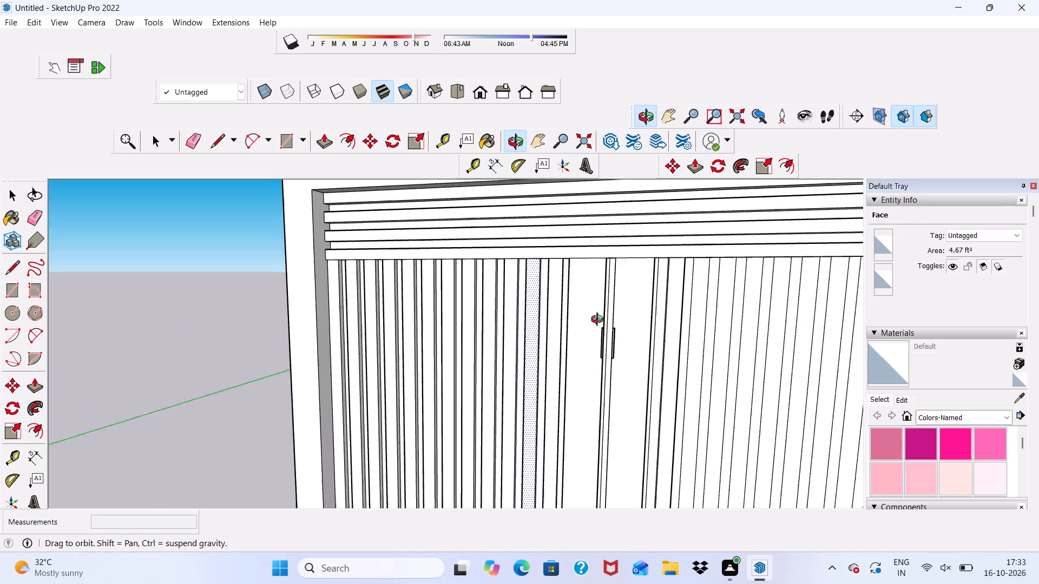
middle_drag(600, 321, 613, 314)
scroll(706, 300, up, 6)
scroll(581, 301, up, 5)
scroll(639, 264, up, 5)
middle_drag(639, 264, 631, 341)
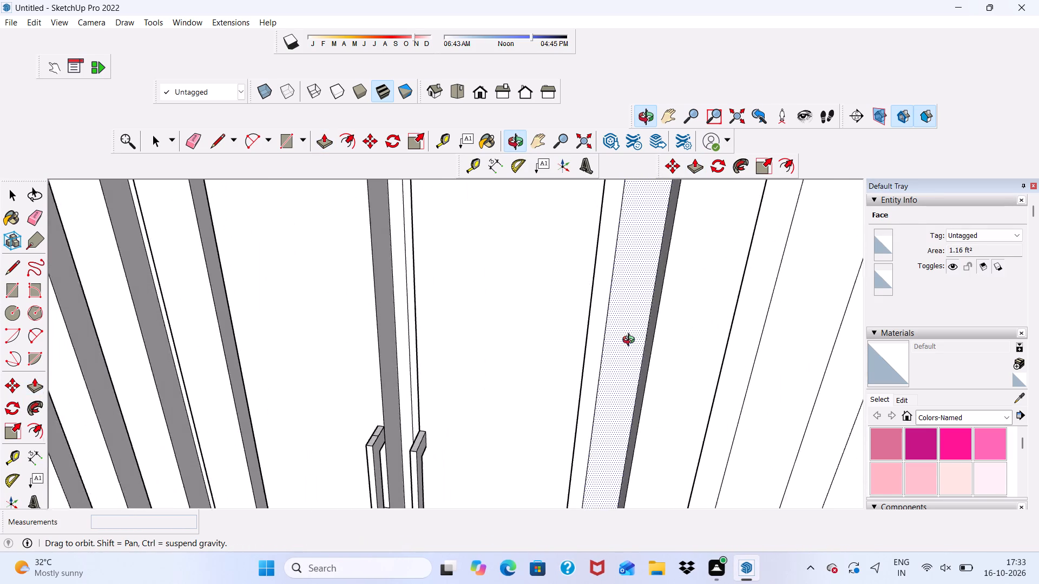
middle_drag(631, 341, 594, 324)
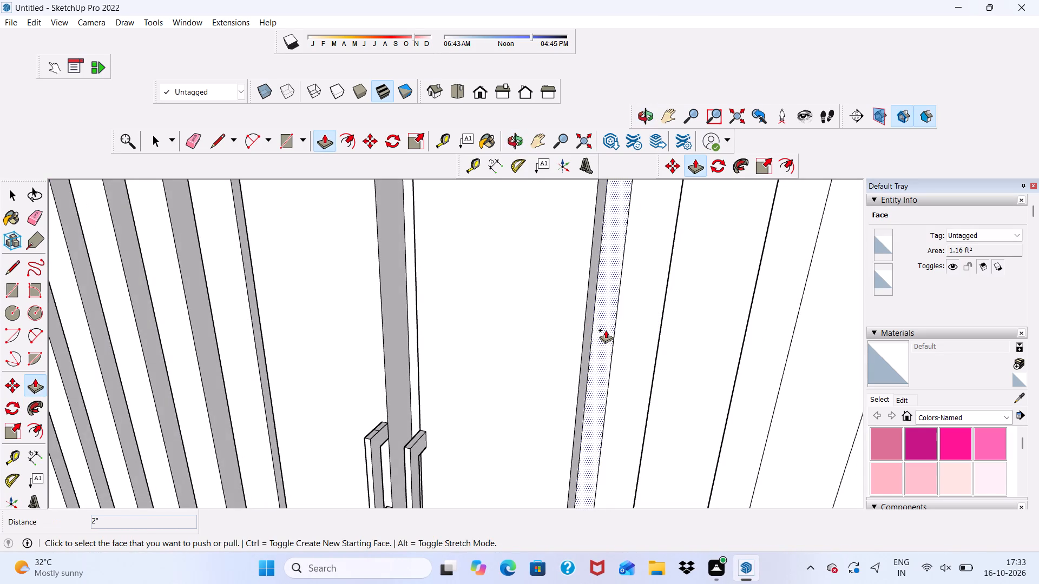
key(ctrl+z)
Pull the narrow strip face nearest the door on the right panel out by 2".
click(635, 311)
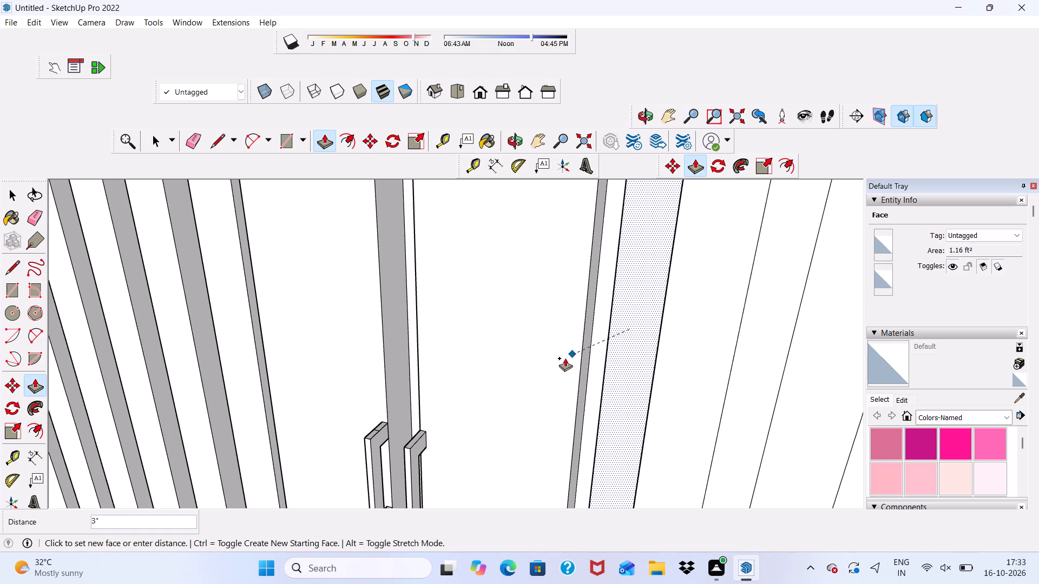
scroll(621, 377, down, 2)
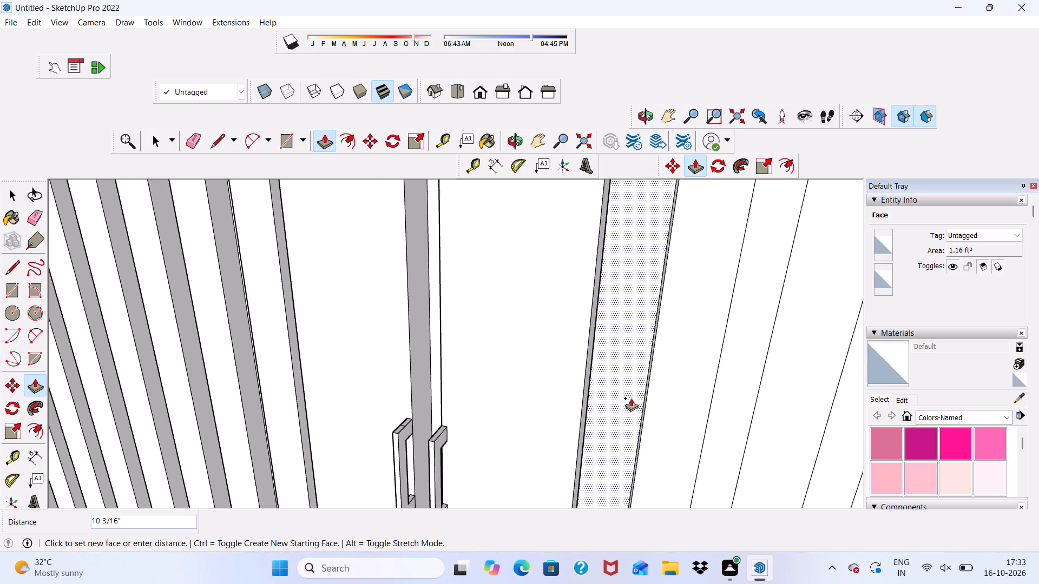
text(2")
key(Return)
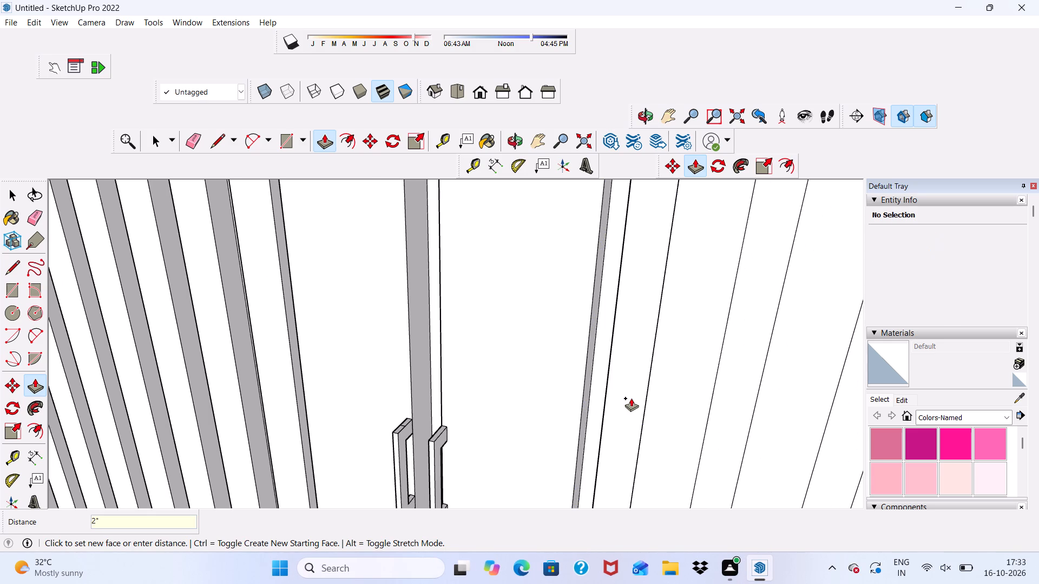
Pull the next two narrow strips on the right panel out 2", matching the one nearest the door.
scroll(631, 398, down, 5)
middle_drag(629, 376, 542, 334)
scroll(673, 356, up, 4)
scroll(652, 354, down, 4)
middle_drag(648, 354, 723, 351)
scroll(711, 355, up, 5)
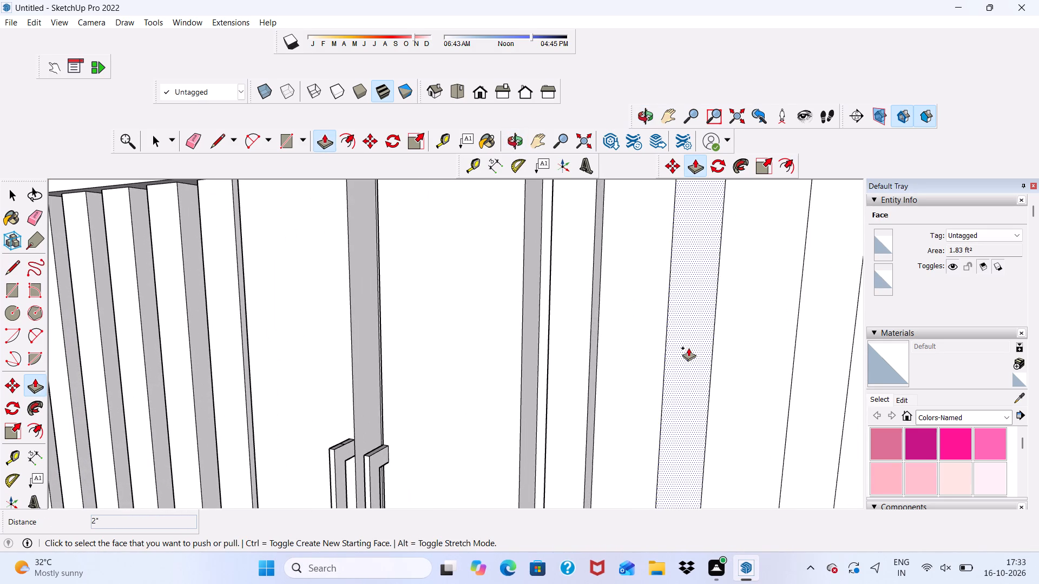
click(688, 348)
click(579, 331)
scroll(659, 354, down, 7)
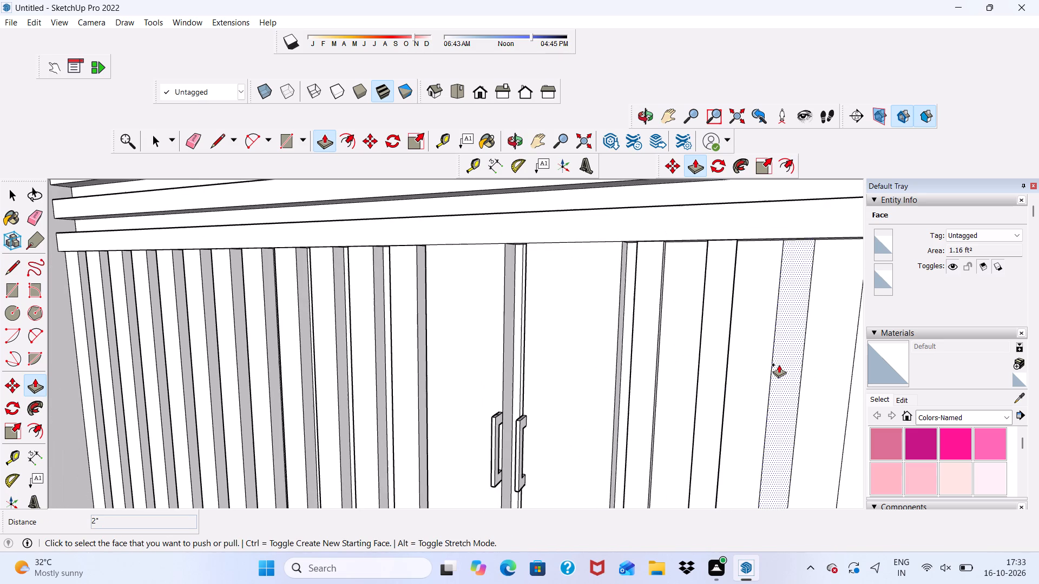
click(779, 364)
click(704, 362)
Pull the fourth narrow strip from the door on the right panel out to the same 2" depth.
scroll(655, 362, down, 7)
middle_drag(600, 332, 667, 289)
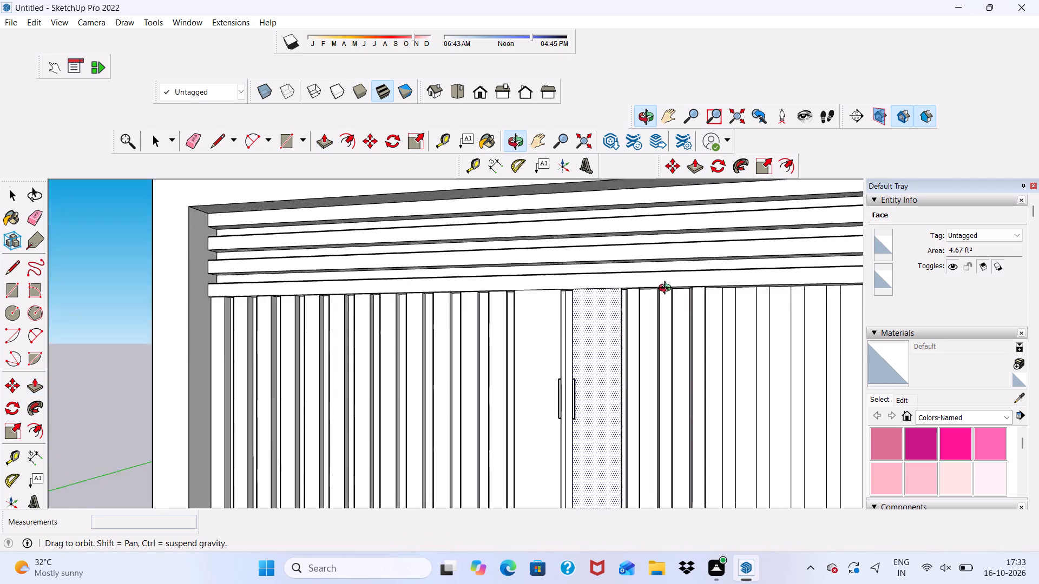
middle_drag(667, 289, 694, 276)
scroll(726, 290, down, 4)
middle_drag(721, 340, 678, 387)
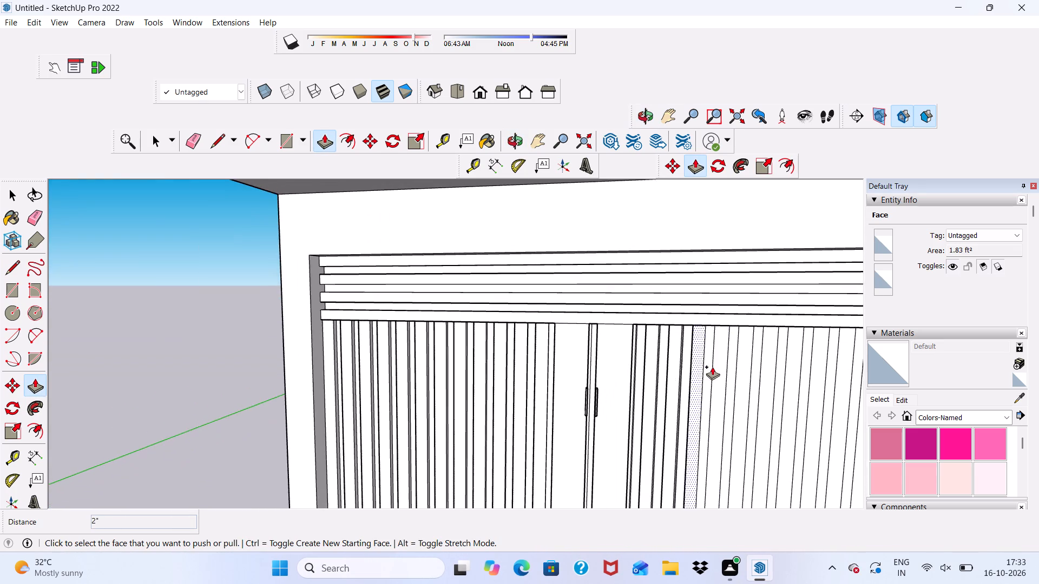
scroll(712, 367, up, 12)
click(704, 336)
click(633, 339)
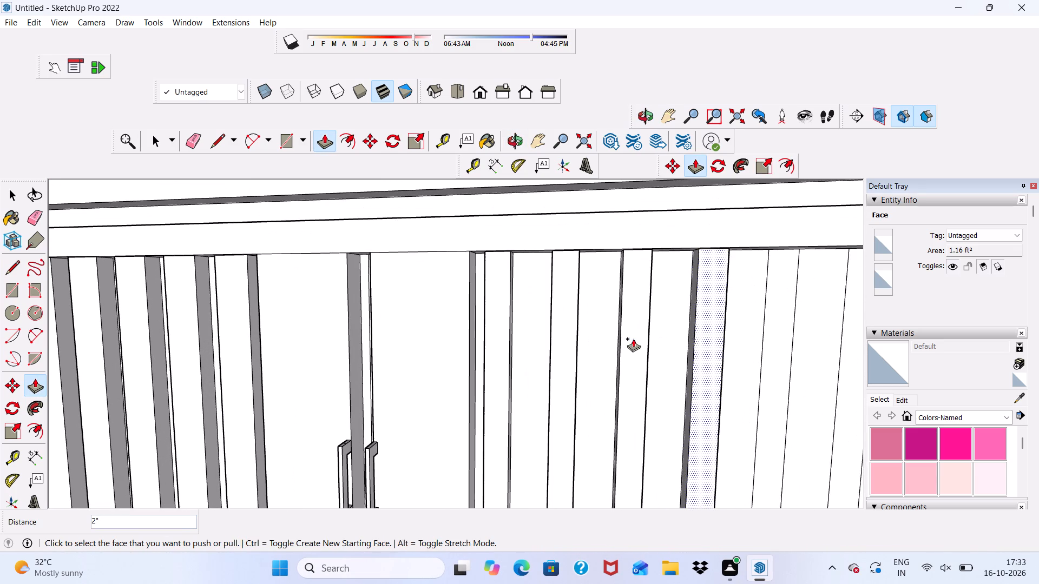
Pull the fifth and sixth narrow strips from the door on the right panel out 2", matching the earlier ones.
scroll(597, 338, down, 9)
scroll(665, 347, up, 9)
click(626, 330)
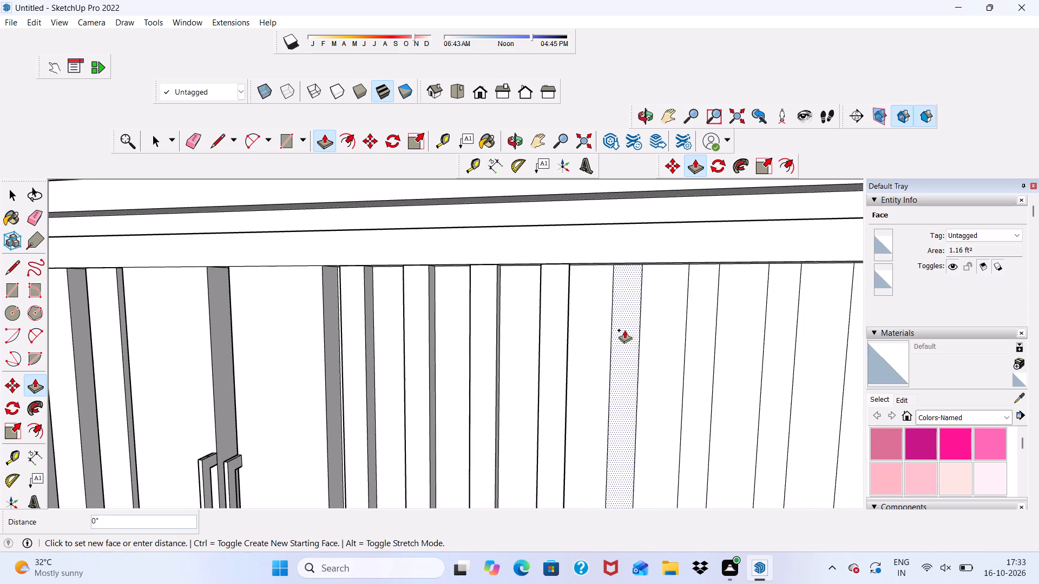
click(558, 326)
click(699, 351)
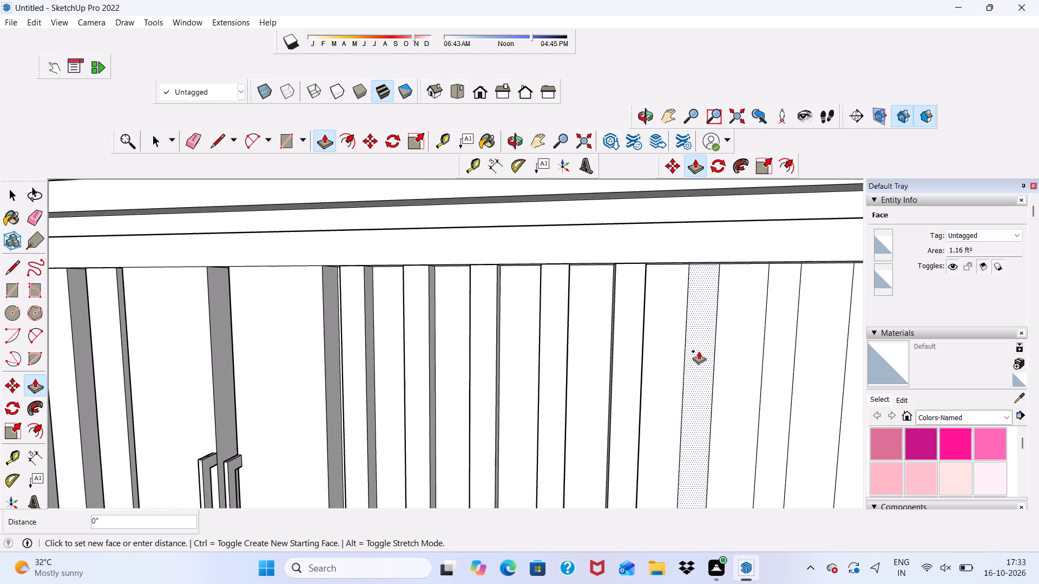
click(617, 356)
Pull the seventh and eighth narrow strips from the door on the right panel out to the same 2" depth.
scroll(561, 350, down, 16)
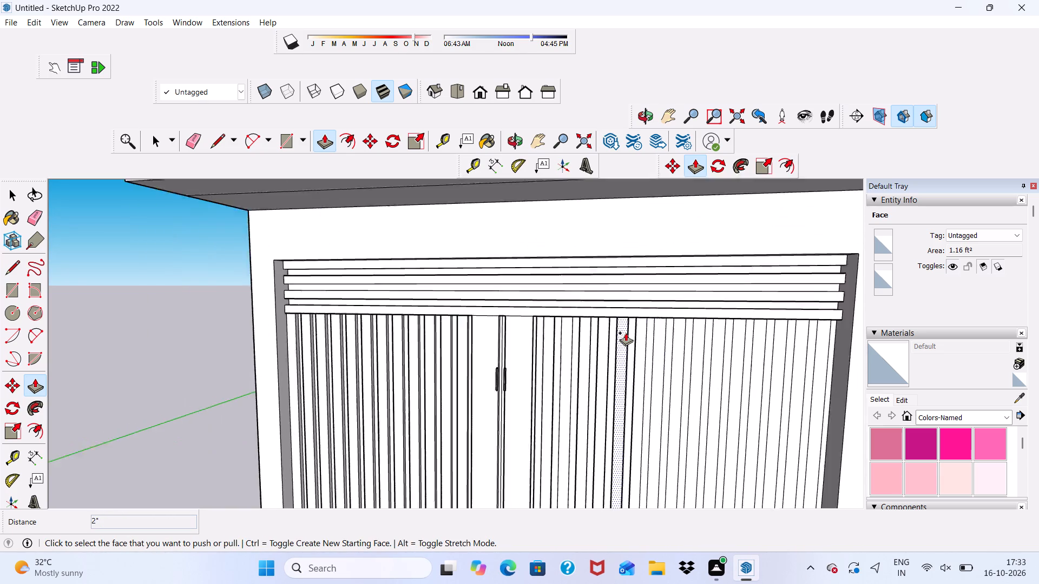
scroll(626, 333, down, 1)
scroll(626, 333, up, 1)
scroll(626, 333, down, 2)
middle_drag(626, 333, 609, 354)
scroll(608, 355, up, 4)
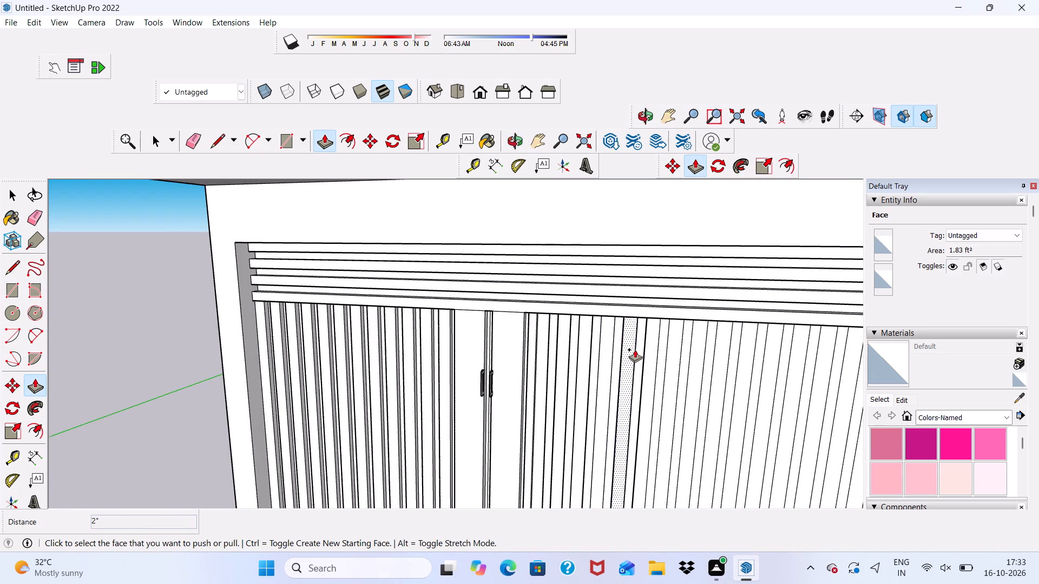
scroll(635, 349, up, 8)
scroll(653, 345, down, 1)
middle_drag(653, 345, 578, 339)
scroll(678, 384, up, 5)
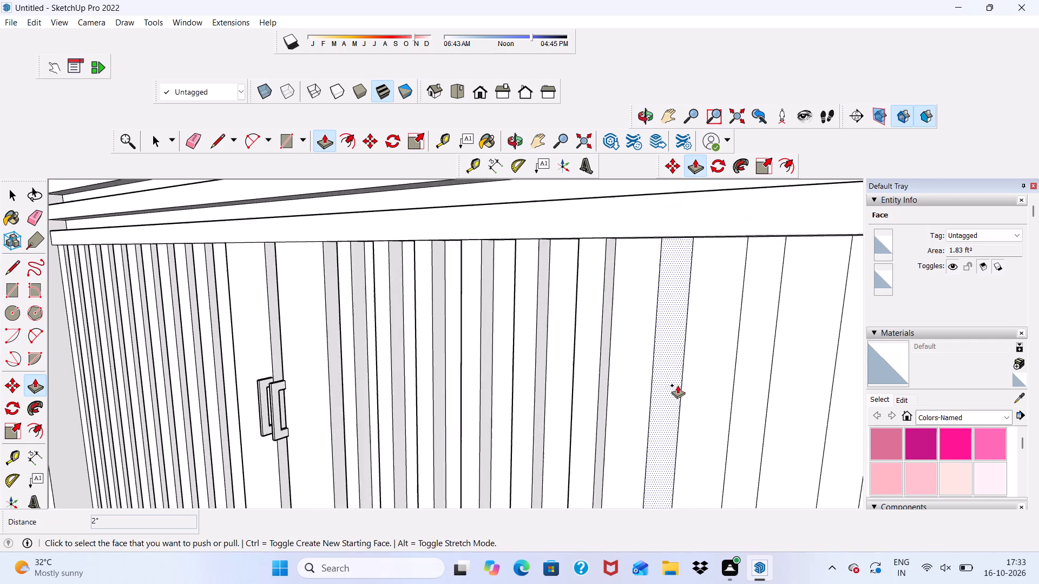
click(659, 385)
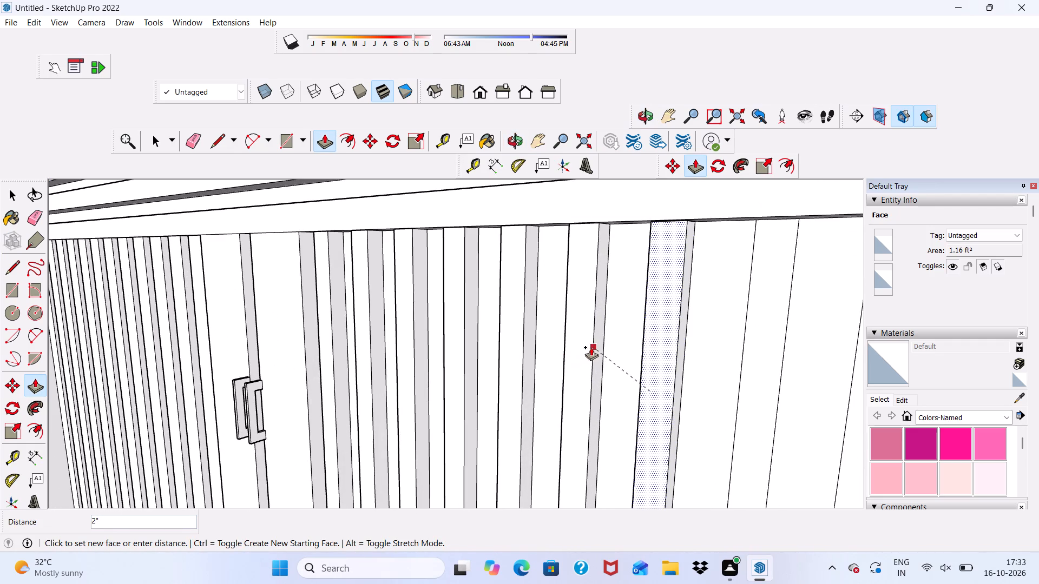
click(591, 347)
click(747, 390)
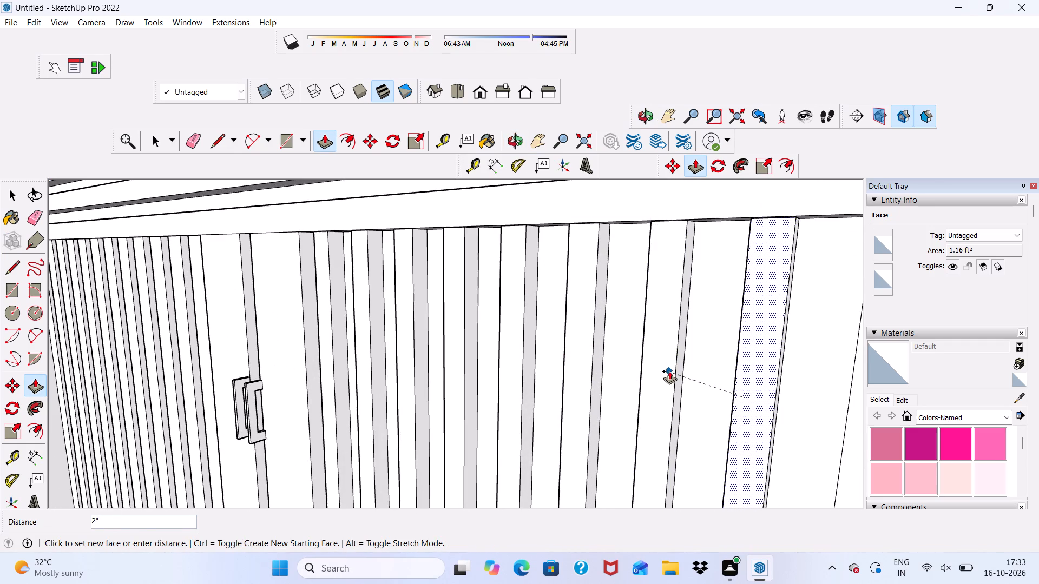
click(674, 365)
Pull the following three narrow strips on the right panel out 2", level with the strips already raised.
scroll(670, 363, down, 13)
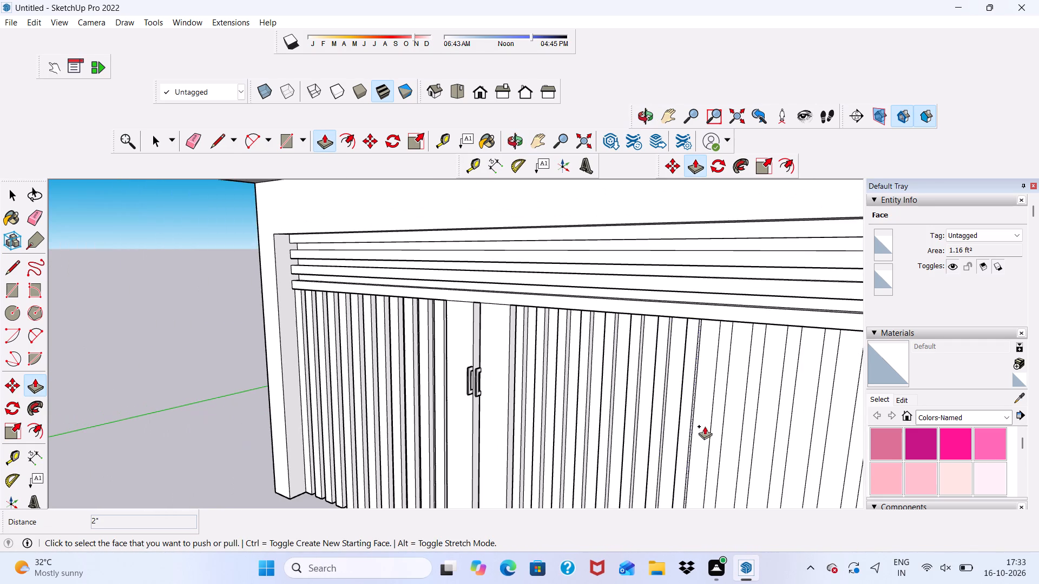
scroll(728, 366, up, 11)
click(723, 350)
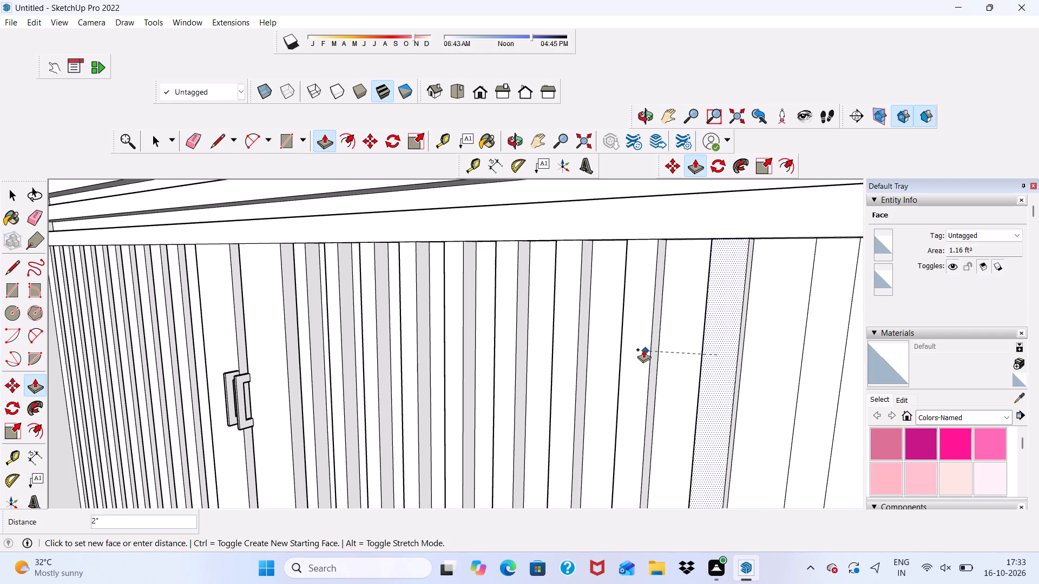
click(652, 336)
scroll(601, 368, down, 6)
scroll(721, 380, up, 2)
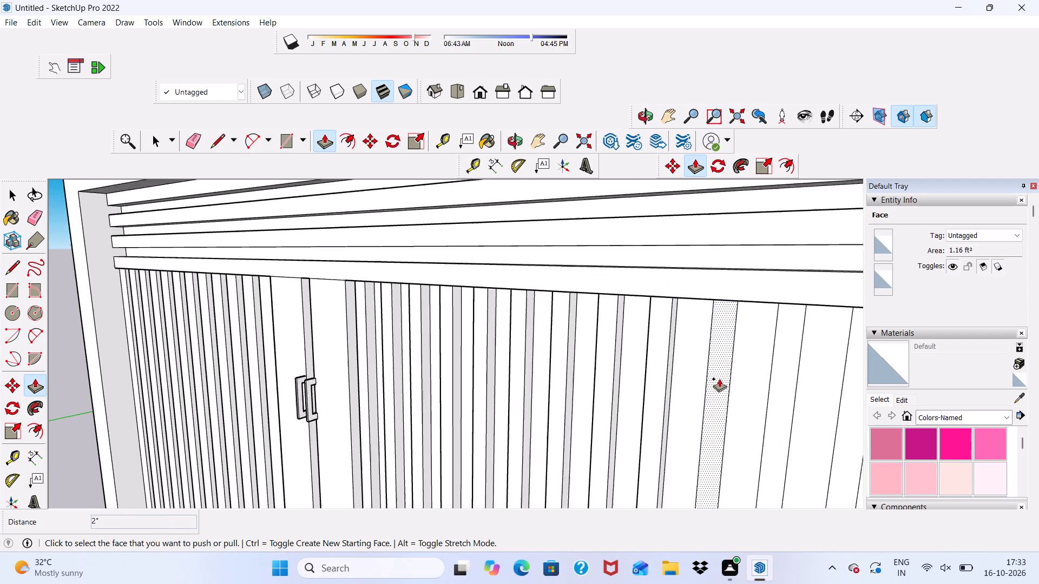
scroll(719, 379, up, 1)
click(719, 376)
click(664, 346)
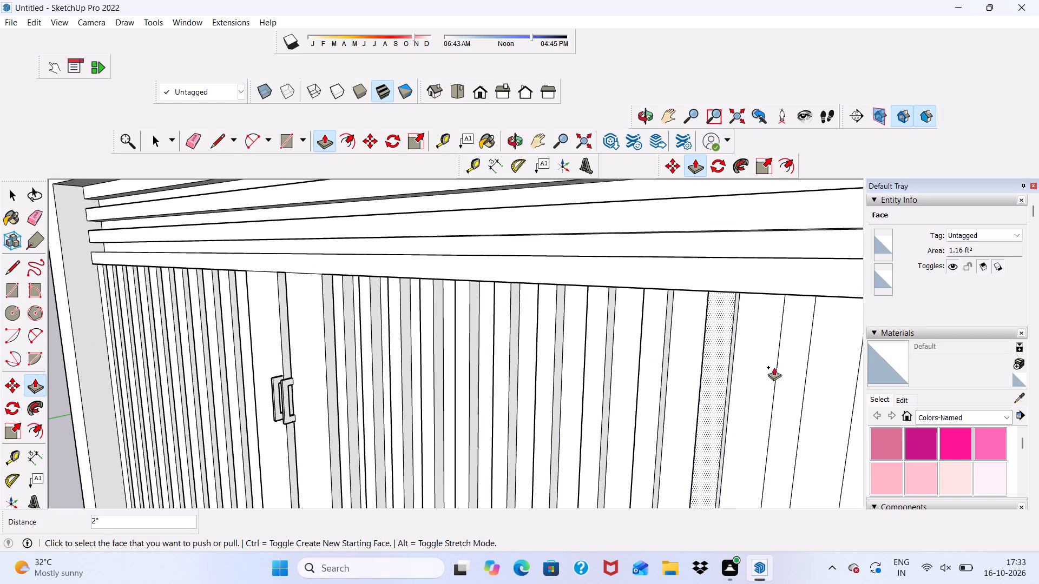
click(789, 369)
click(731, 356)
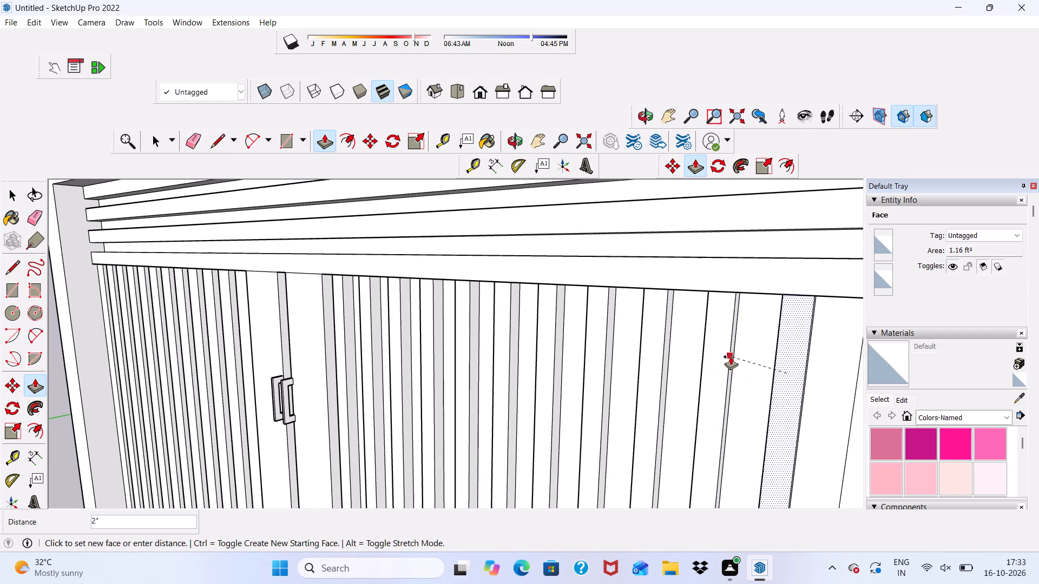
Continue along the right panel, pulling three more alternate narrow strips out 2" to match their neighbours.
scroll(654, 361, down, 7)
scroll(744, 373, up, 4)
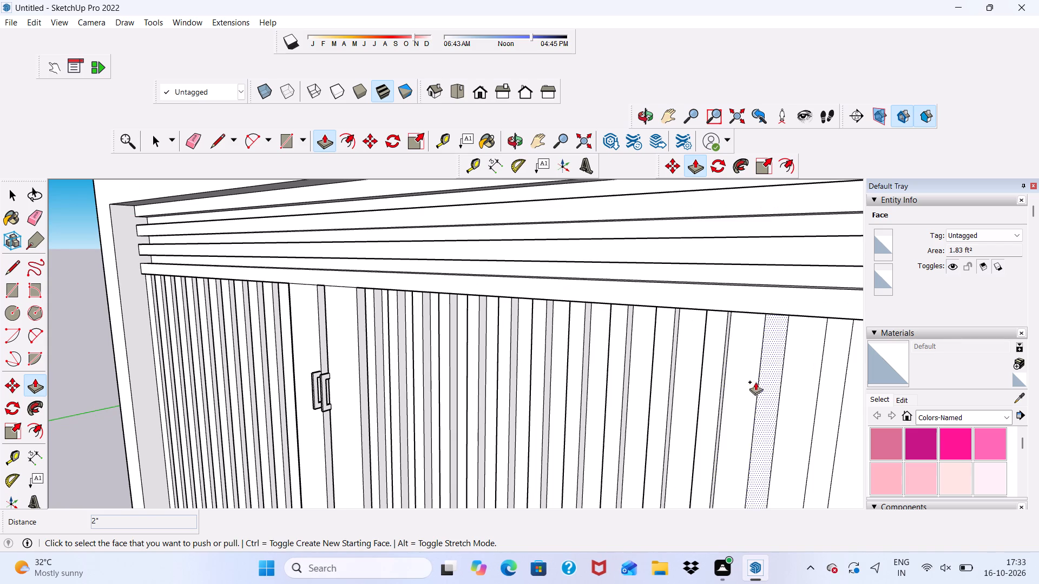
scroll(752, 382, up, 7)
click(766, 370)
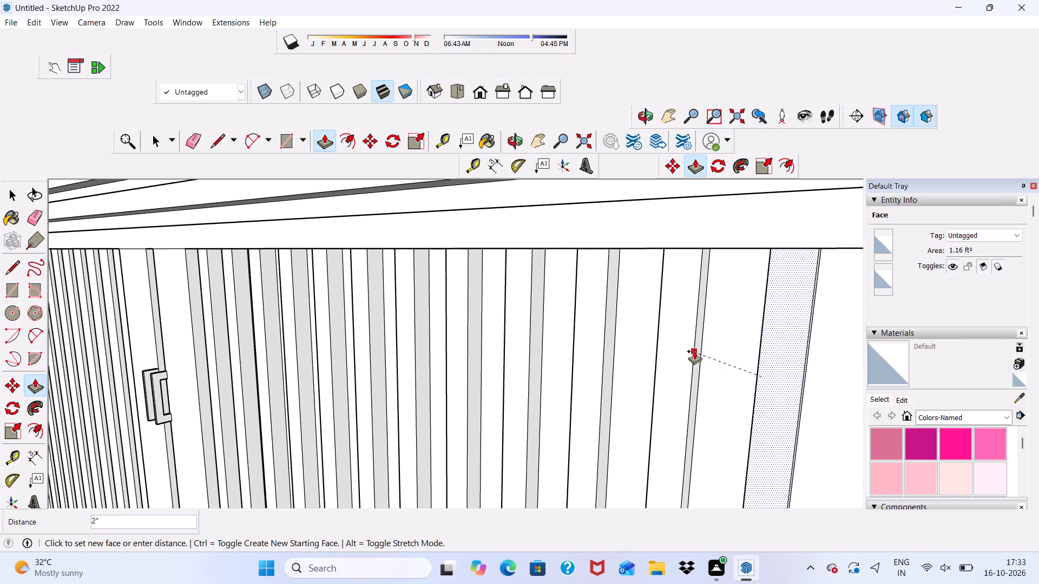
click(695, 350)
scroll(618, 373, down, 11)
scroll(736, 396, up, 5)
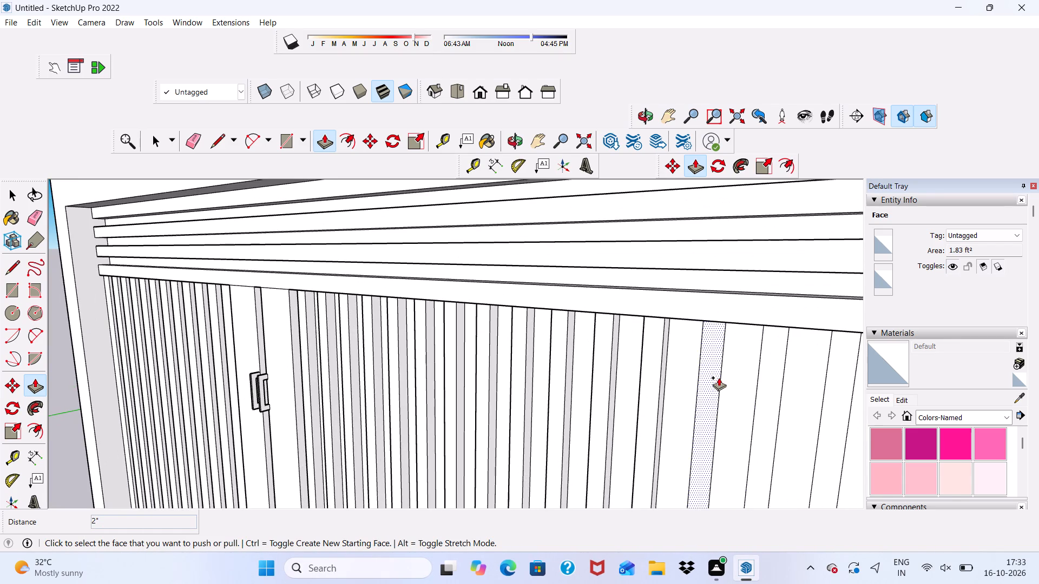
click(707, 373)
click(666, 355)
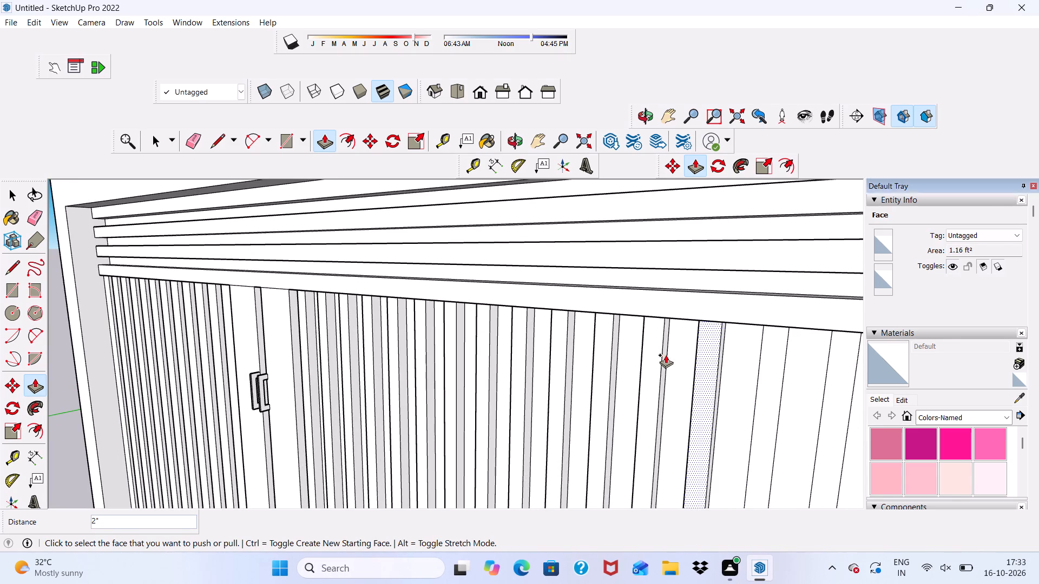
click(761, 430)
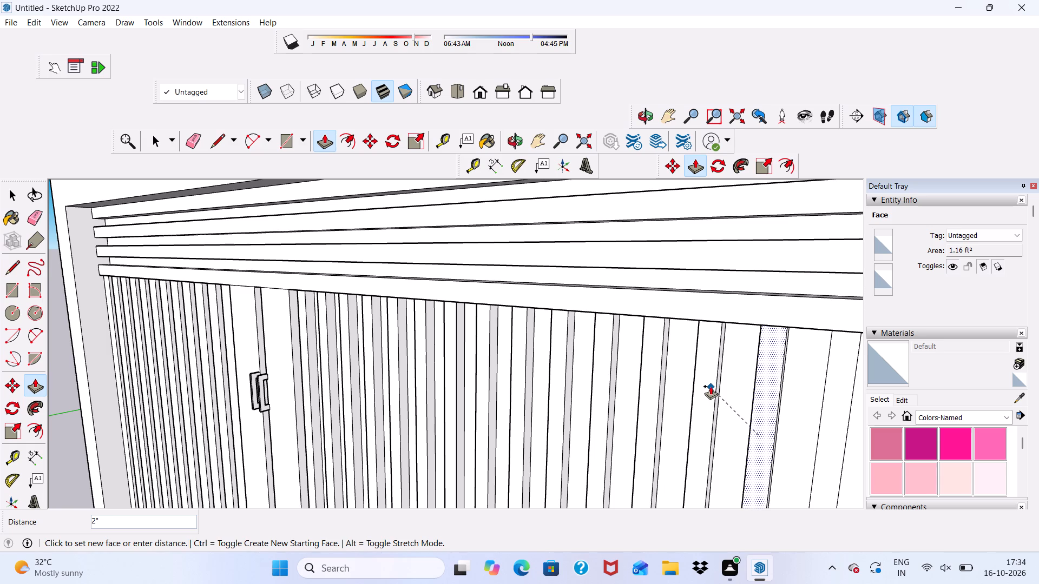
click(715, 379)
Pull the last two narrow strips on the right panel out 2", ending with the one against the opening's side frame.
scroll(679, 386, down, 6)
scroll(754, 400, down, 1)
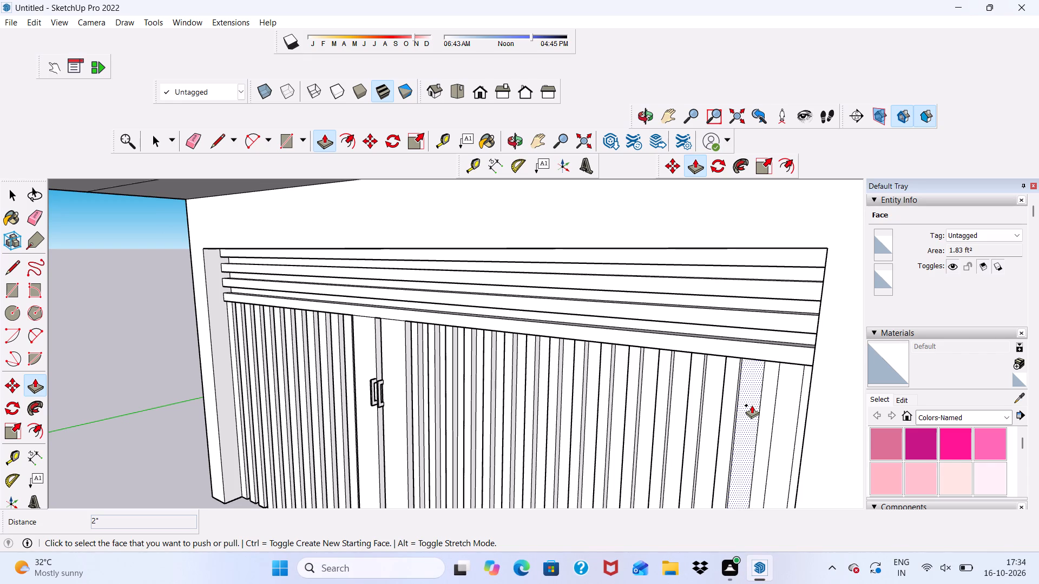
scroll(775, 421, up, 3)
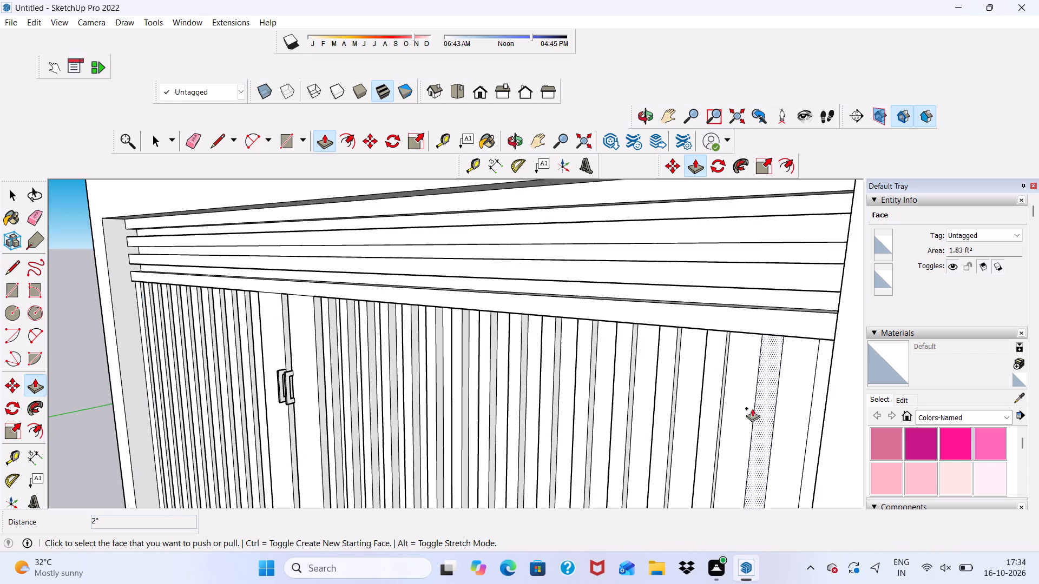
scroll(752, 408, up, 4)
scroll(687, 389, down, 3)
middle_drag(690, 389, 689, 371)
scroll(847, 347, down, 1)
scroll(774, 371, up, 7)
click(776, 367)
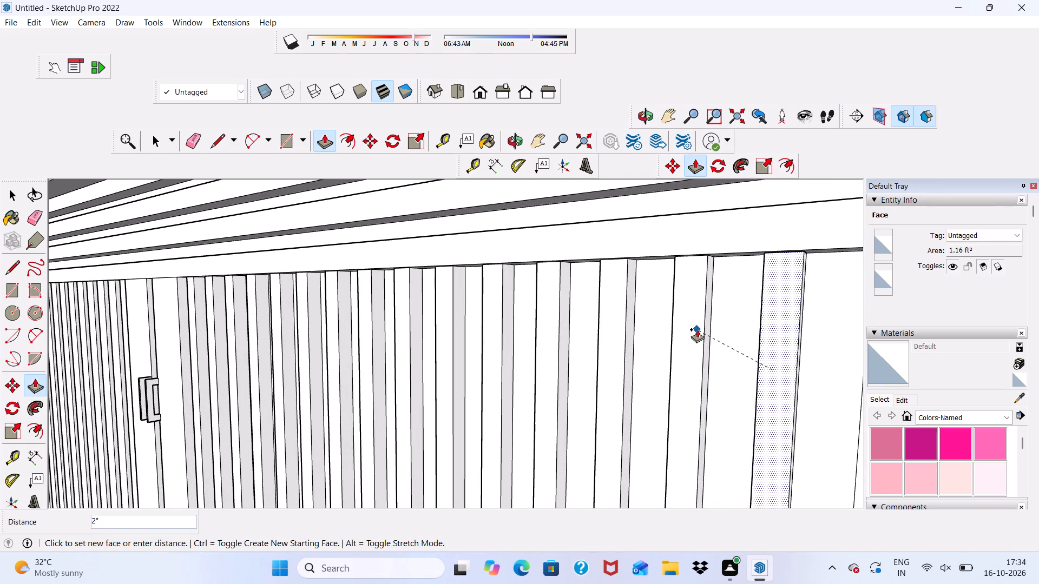
click(697, 326)
scroll(707, 333, down, 5)
middle_drag(759, 381, 800, 376)
scroll(800, 376, up, 5)
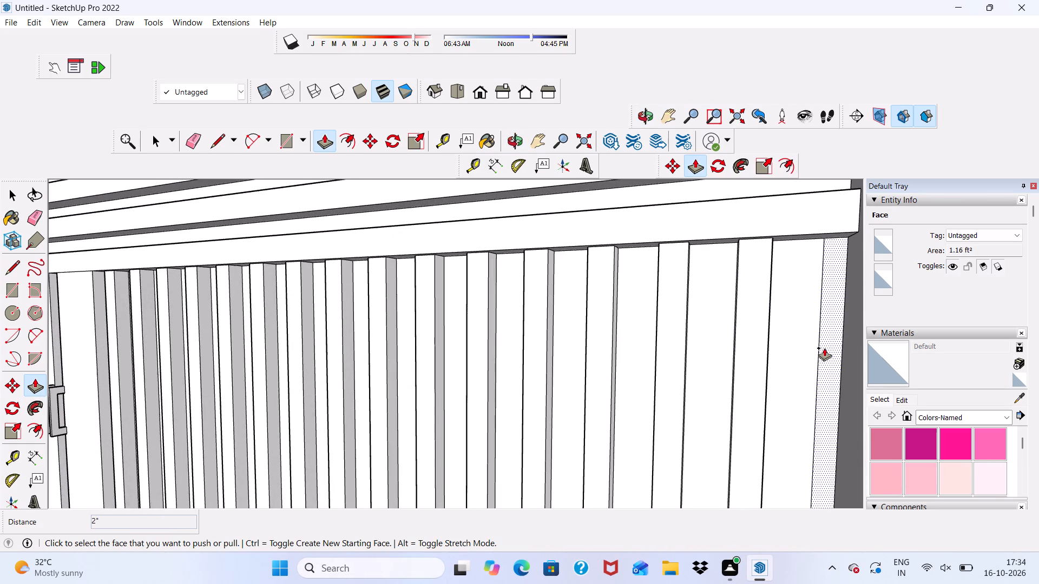
click(825, 347)
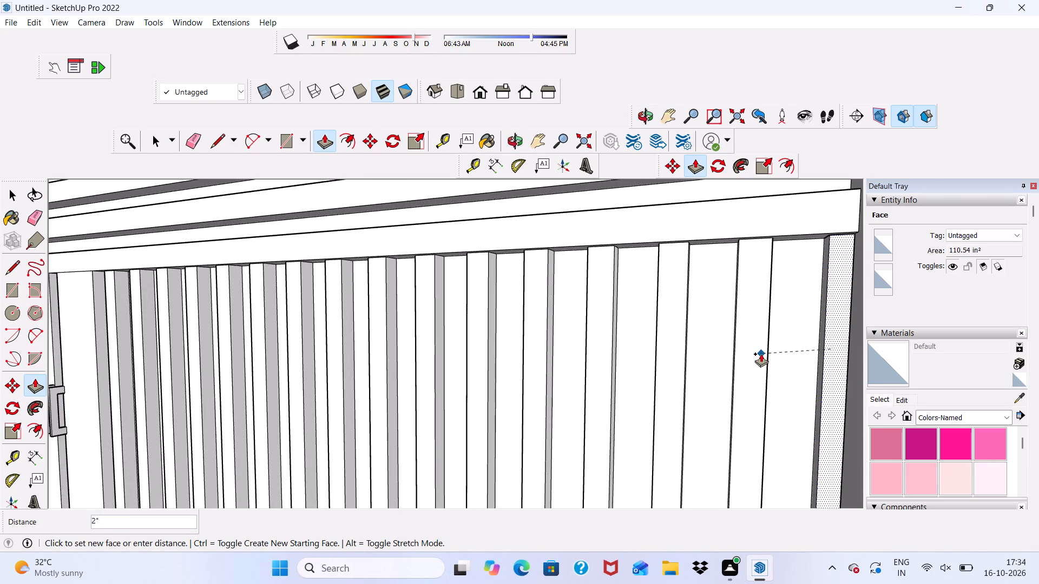
click(766, 345)
Examine the slatted panels on both sides of the door and the ground-floor front as a whole.
scroll(766, 345, down, 11)
middle_drag(444, 434, 506, 421)
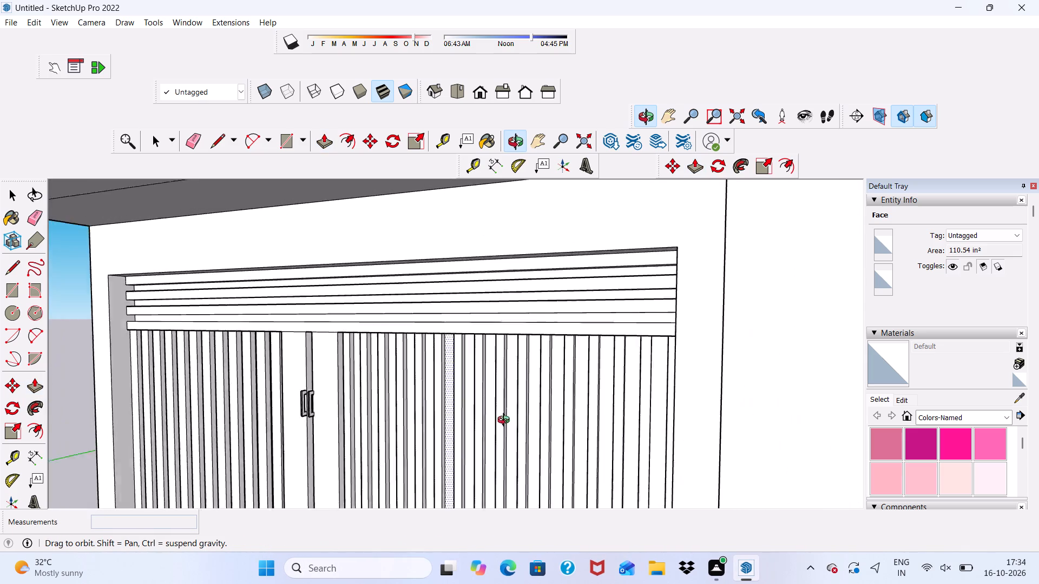
middle_drag(506, 421, 534, 455)
scroll(541, 452, up, 1)
scroll(542, 439, down, 6)
scroll(555, 432, up, 4)
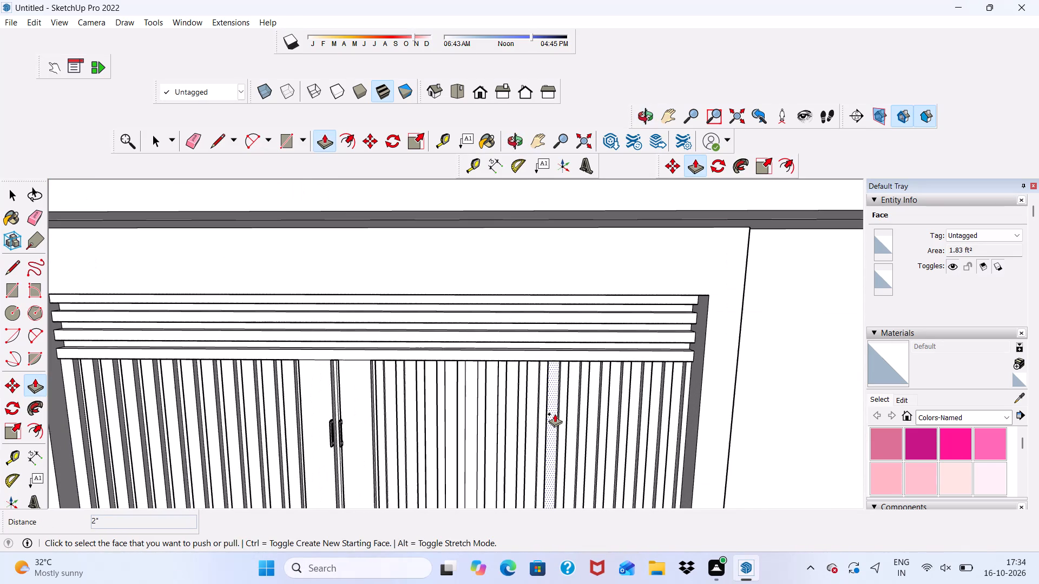
key(space)
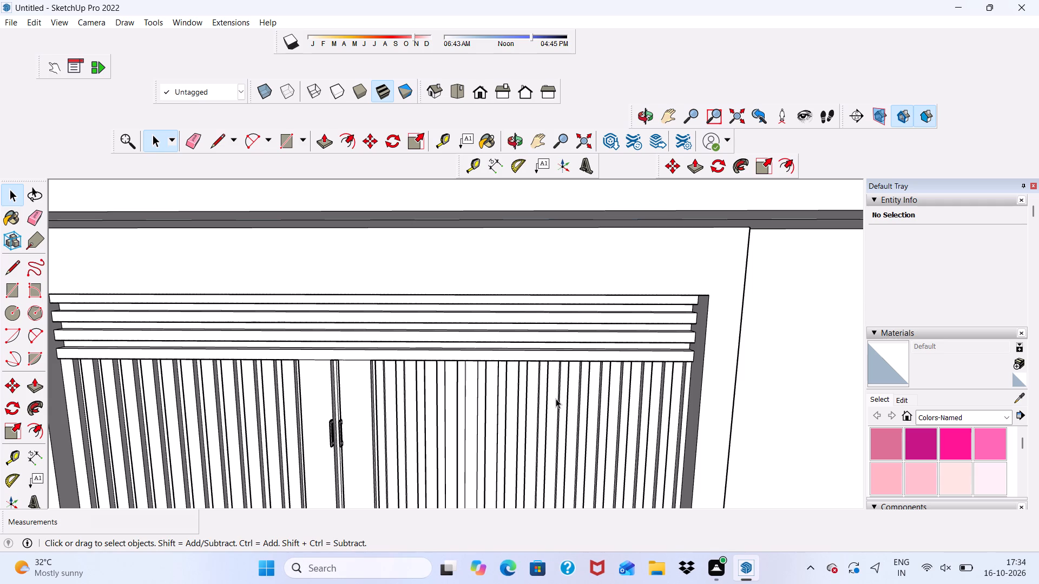
key(space)
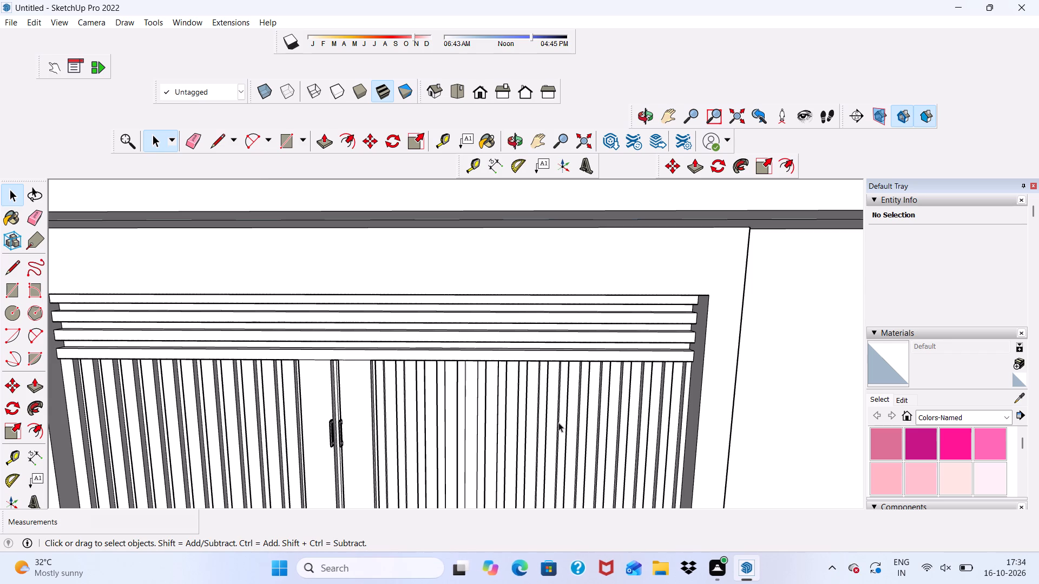
scroll(555, 422, down, 14)
middle_drag(538, 429, 538, 380)
scroll(538, 380, up, 1)
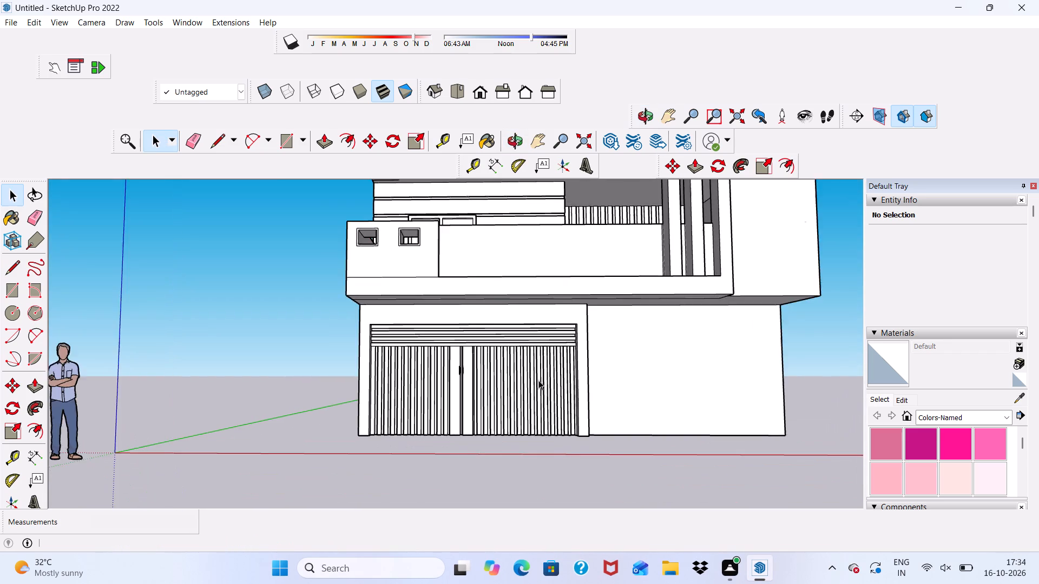
scroll(538, 380, up, 3)
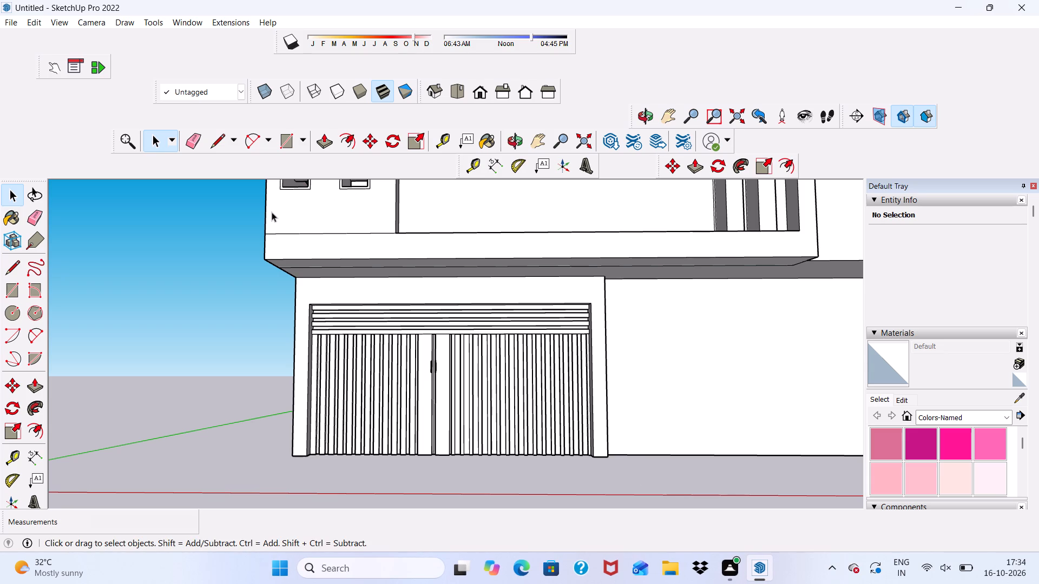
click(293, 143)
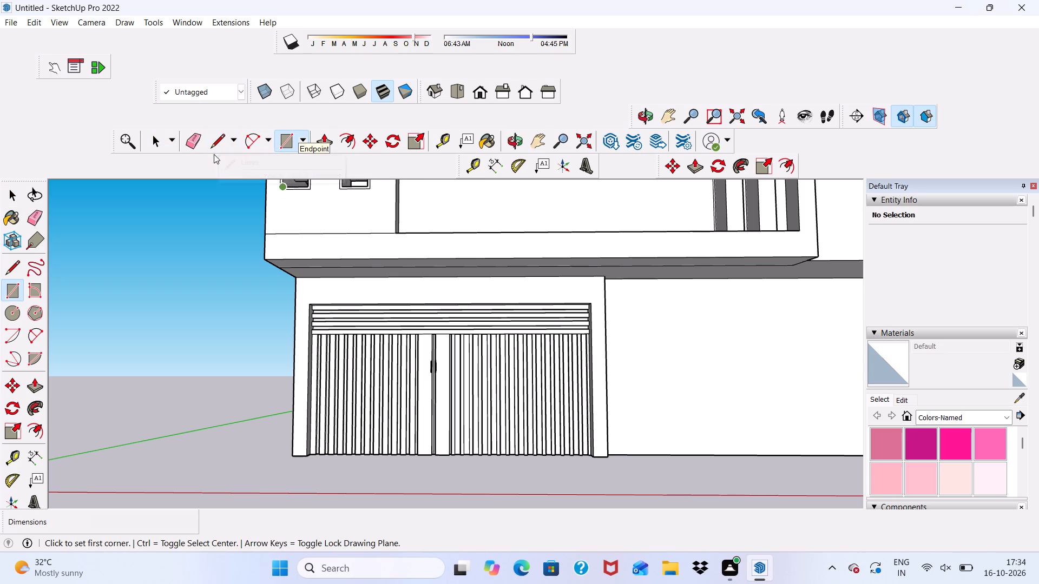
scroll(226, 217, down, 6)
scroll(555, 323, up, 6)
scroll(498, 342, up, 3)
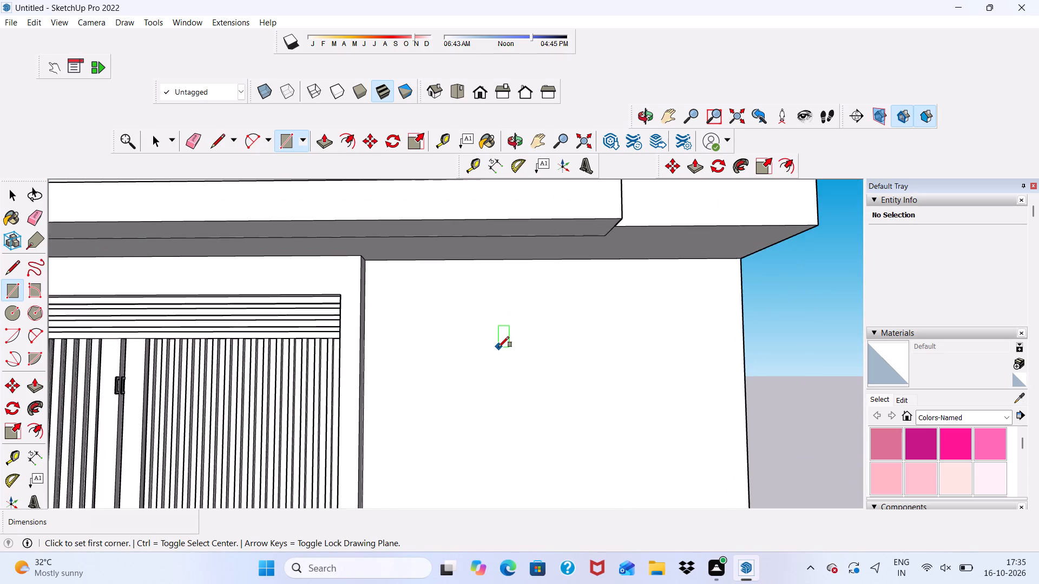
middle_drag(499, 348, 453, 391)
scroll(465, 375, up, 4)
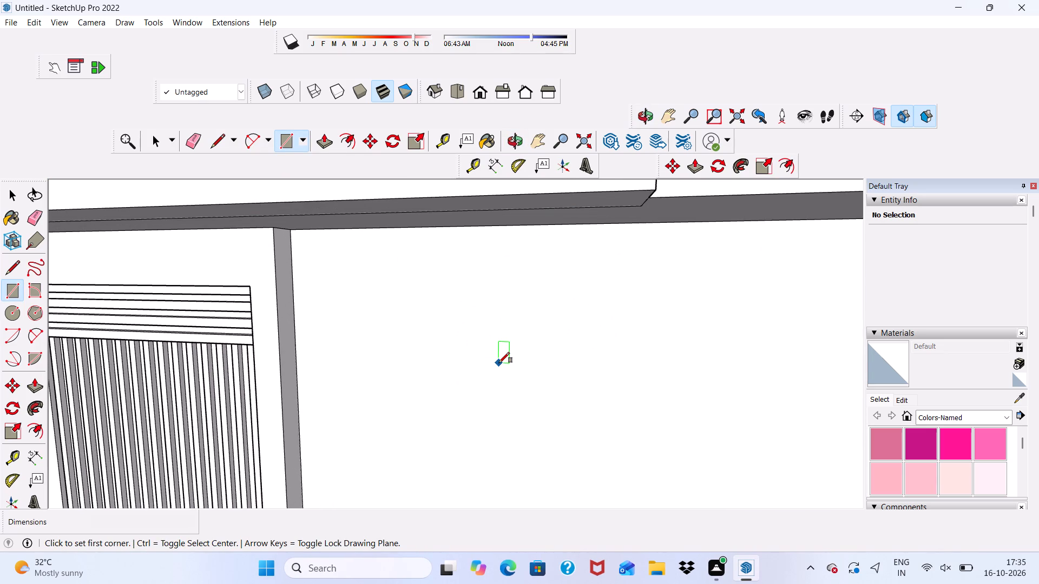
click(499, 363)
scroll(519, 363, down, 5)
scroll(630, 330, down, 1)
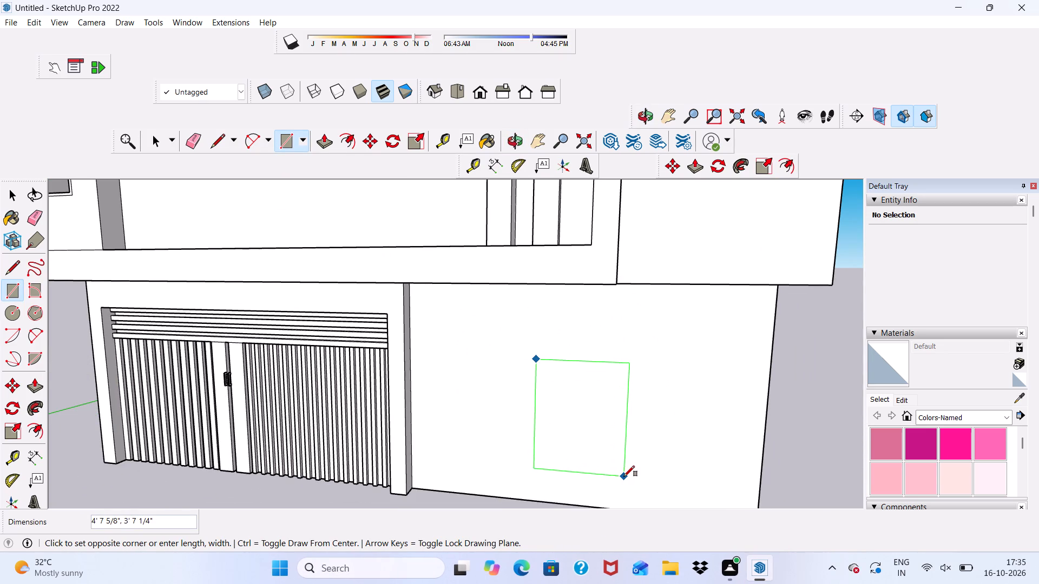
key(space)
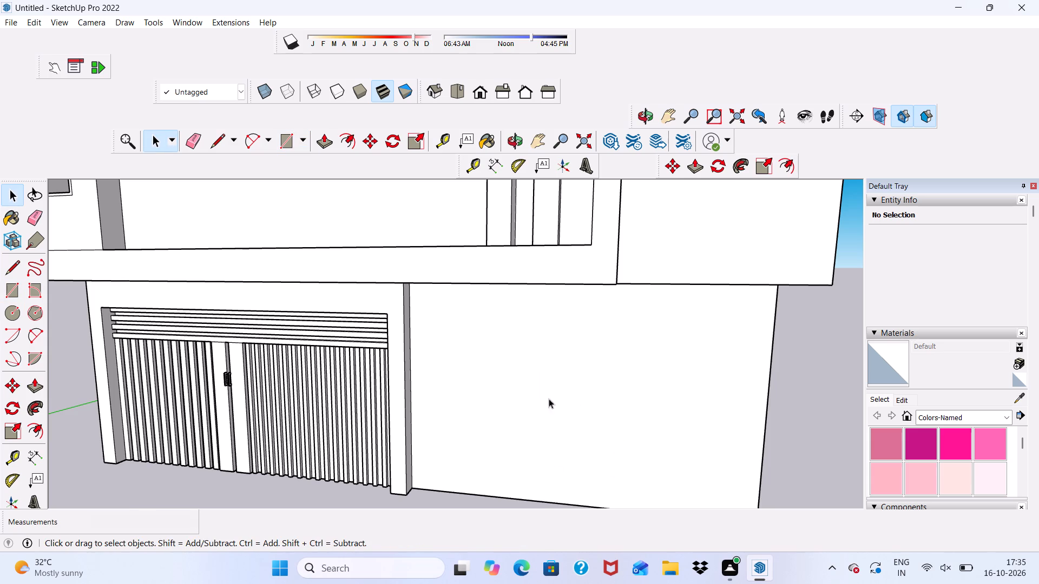
Draw a rectangle about 5' 4" by 4' 11" on the blank ground-floor wall beside the slatted door.
middle_drag(483, 430, 524, 393)
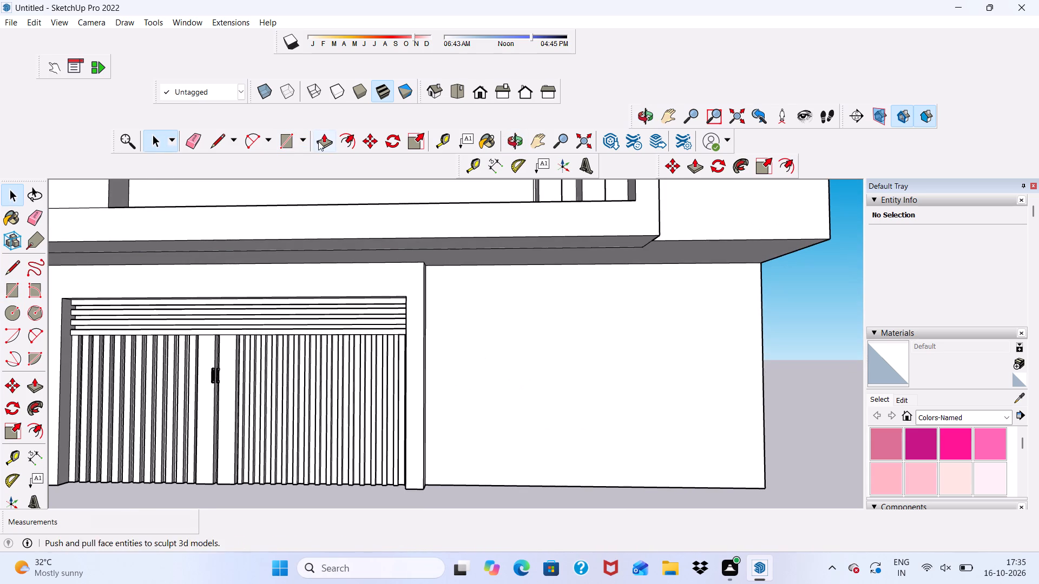
click(287, 145)
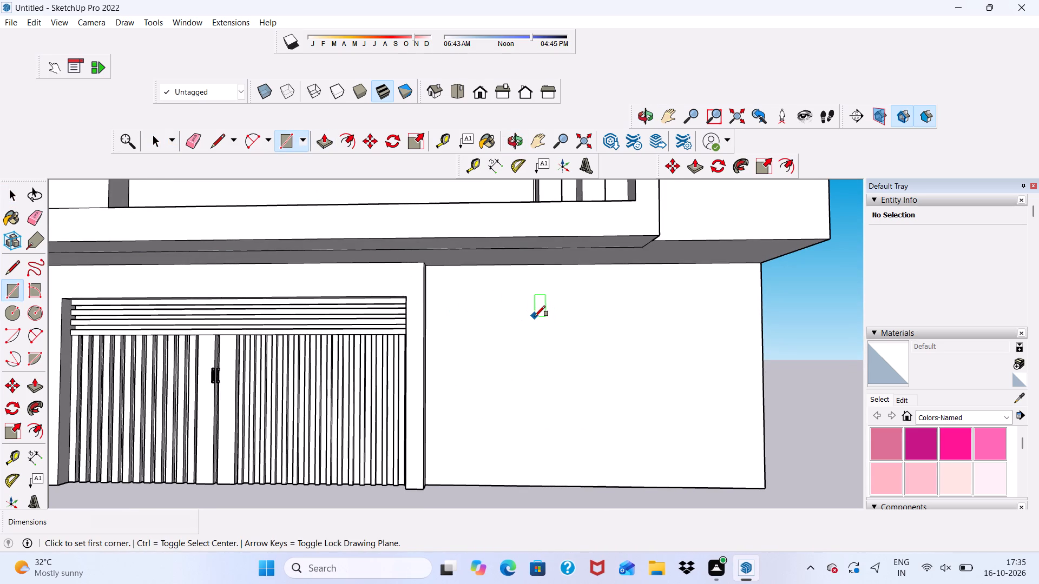
click(535, 316)
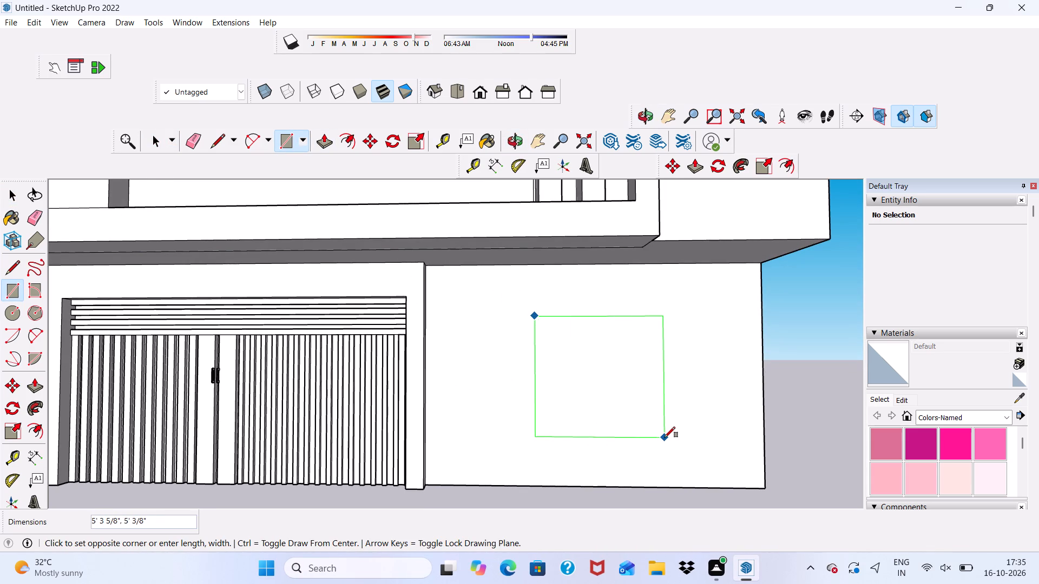
click(666, 434)
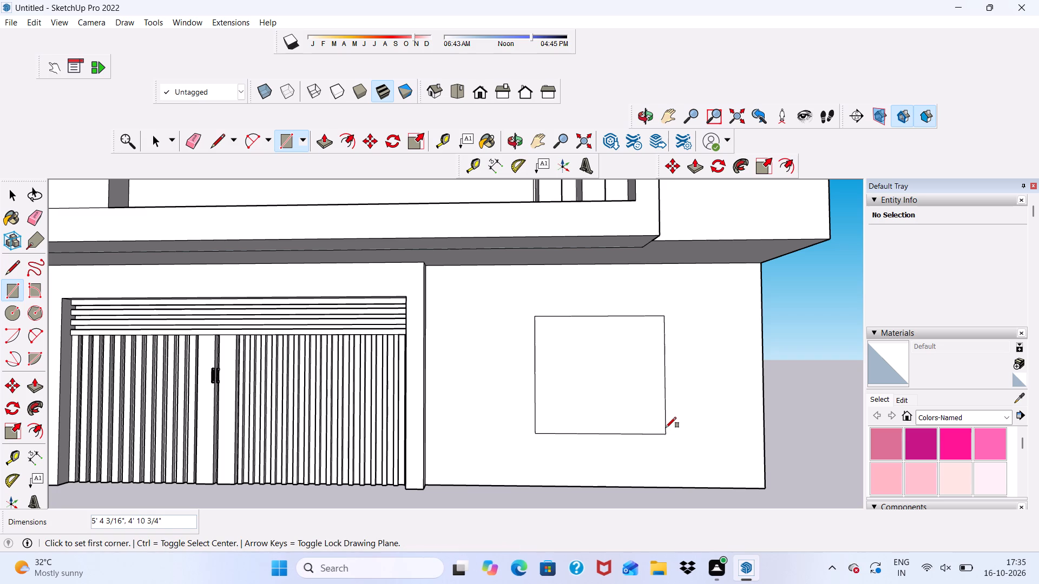
key(space)
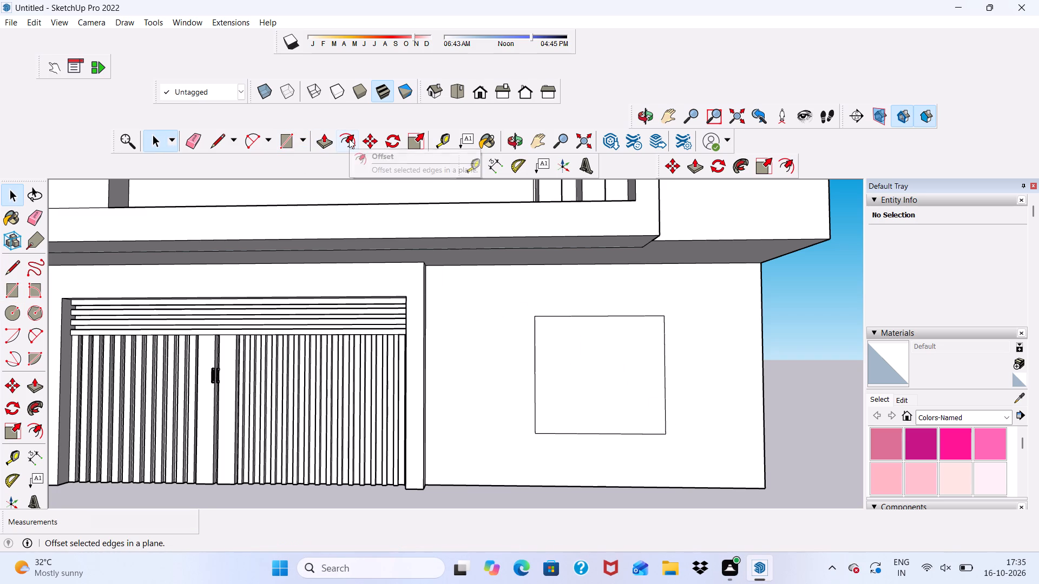
Offset the new wall rectangle's outline 3" inward to form a window frame border.
click(349, 139)
click(562, 364)
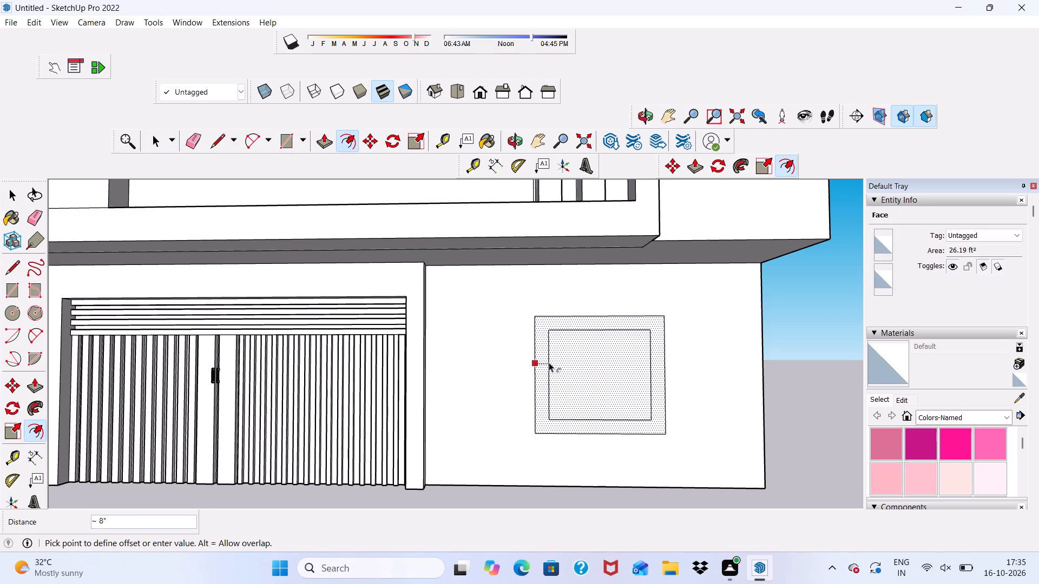
key(3)
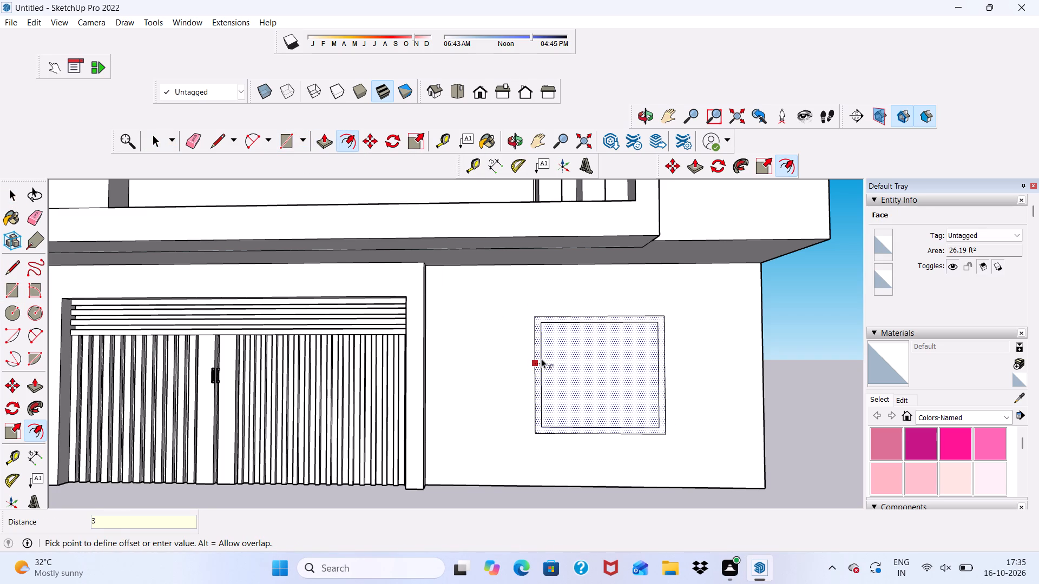
key(shift+quotedbl)
key(Return)
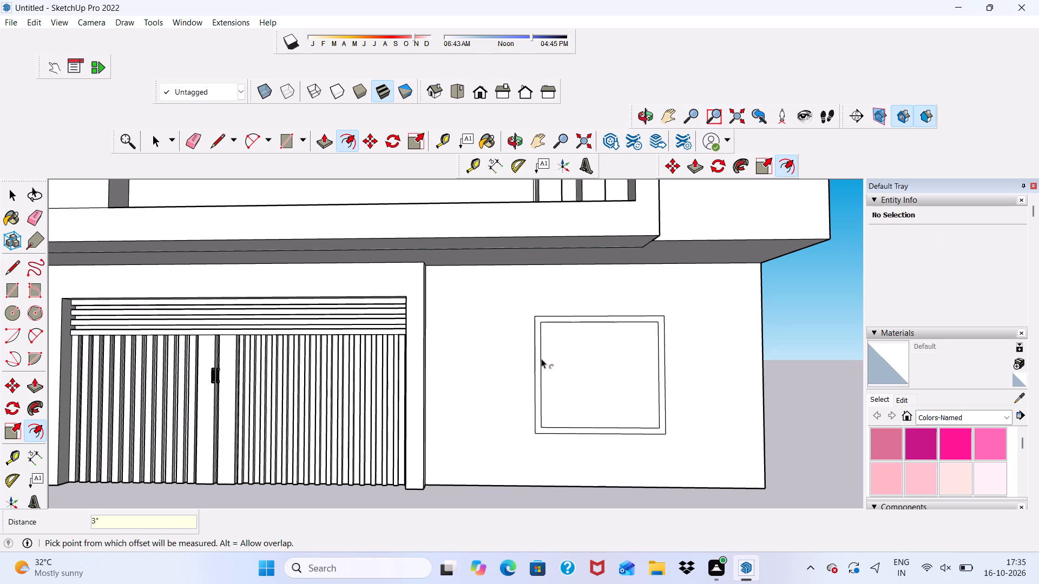
key(Return)
key(space)
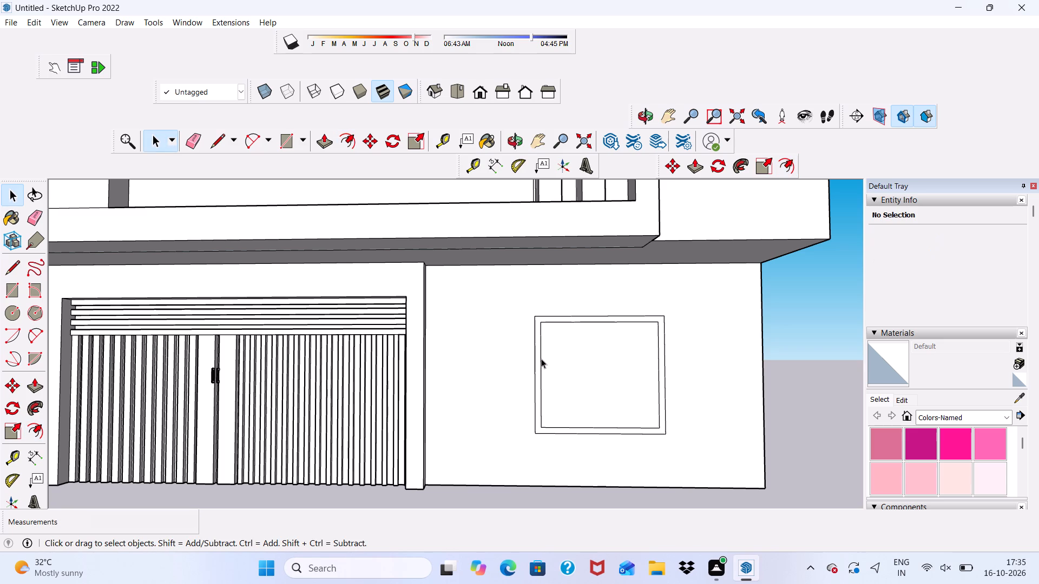
Pull the window's border face 3" out from the wall with Push/Pull.
scroll(540, 349, up, 5)
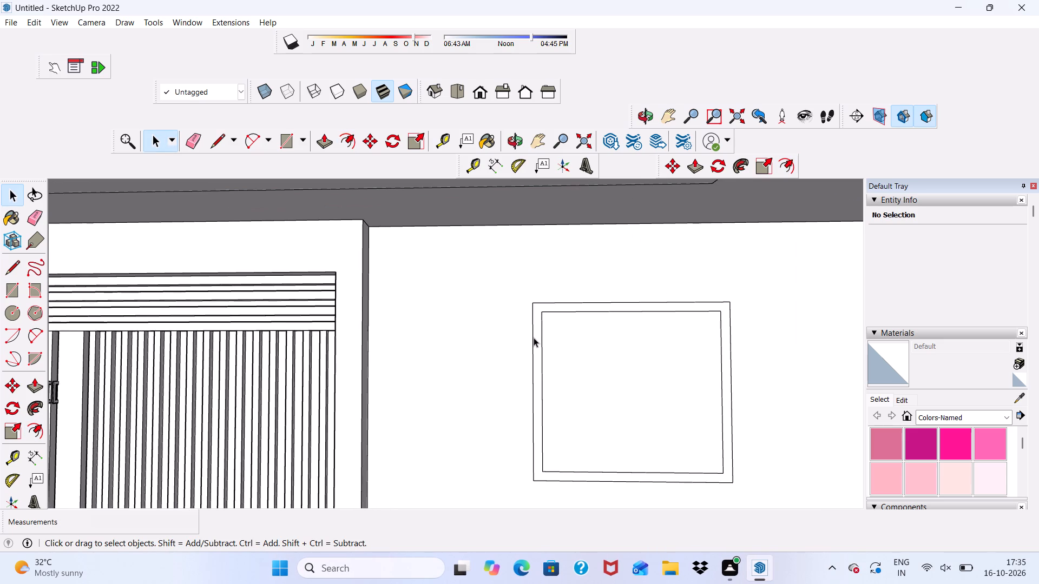
click(320, 136)
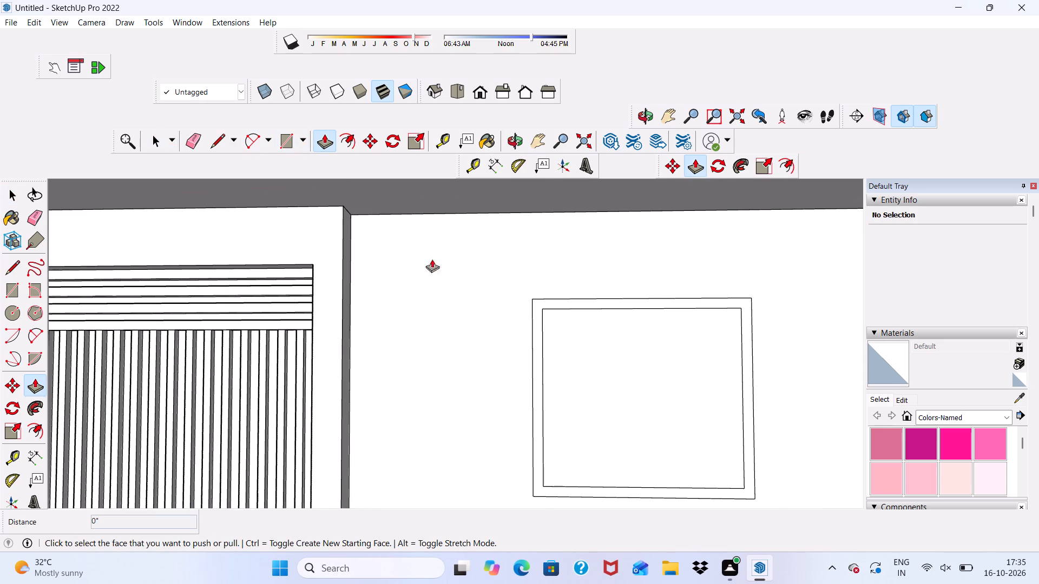
scroll(535, 373, down, 1)
scroll(554, 427, up, 3)
click(529, 378)
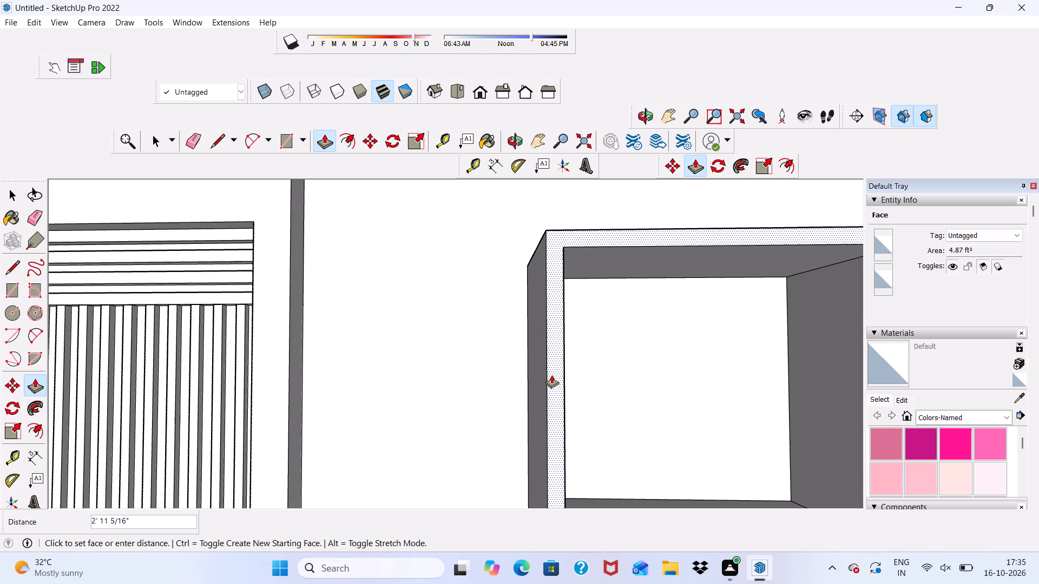
key(3)
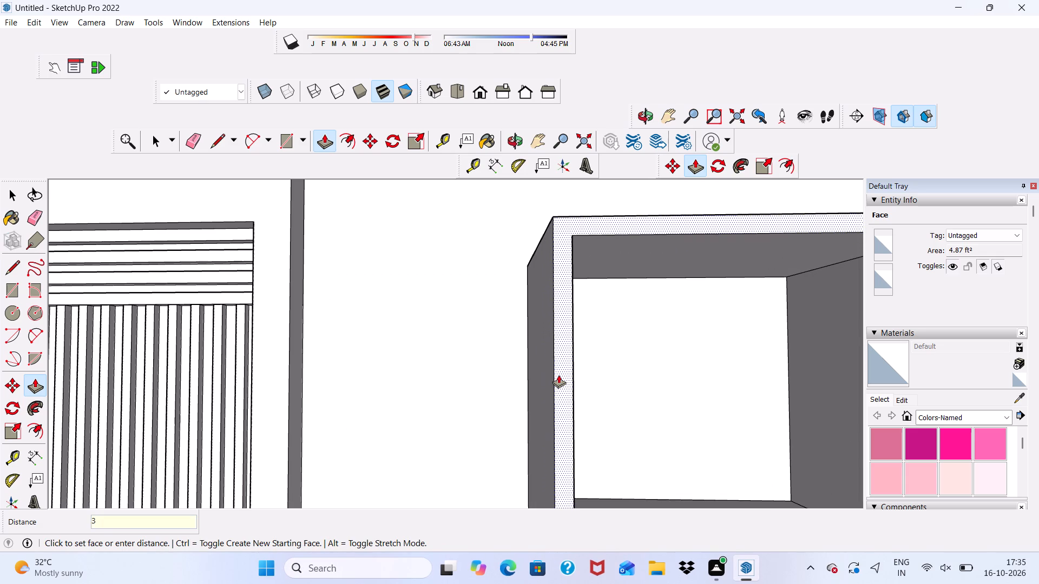
key(shift+quotedbl)
key(Return)
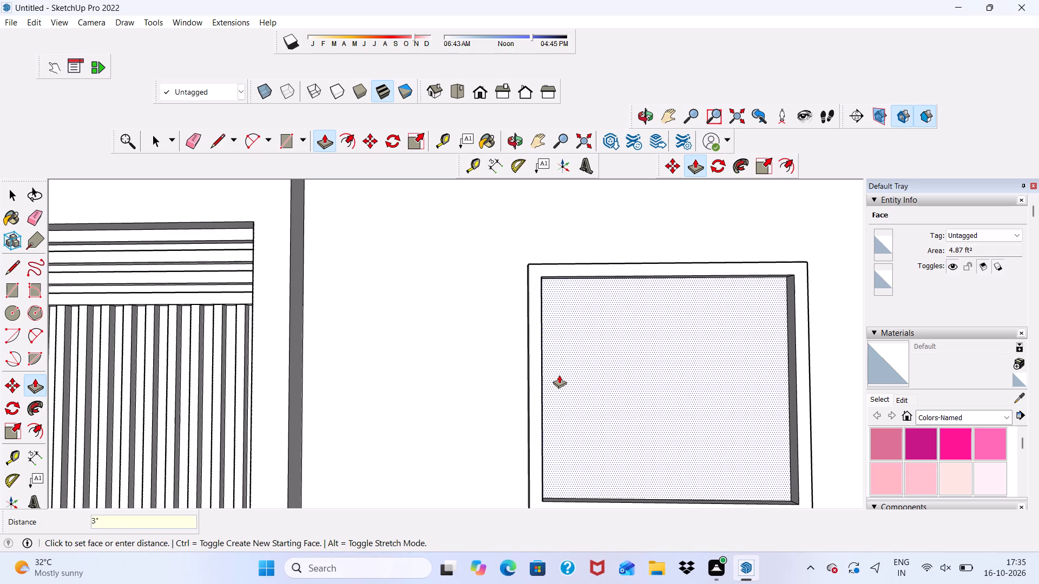
key(space)
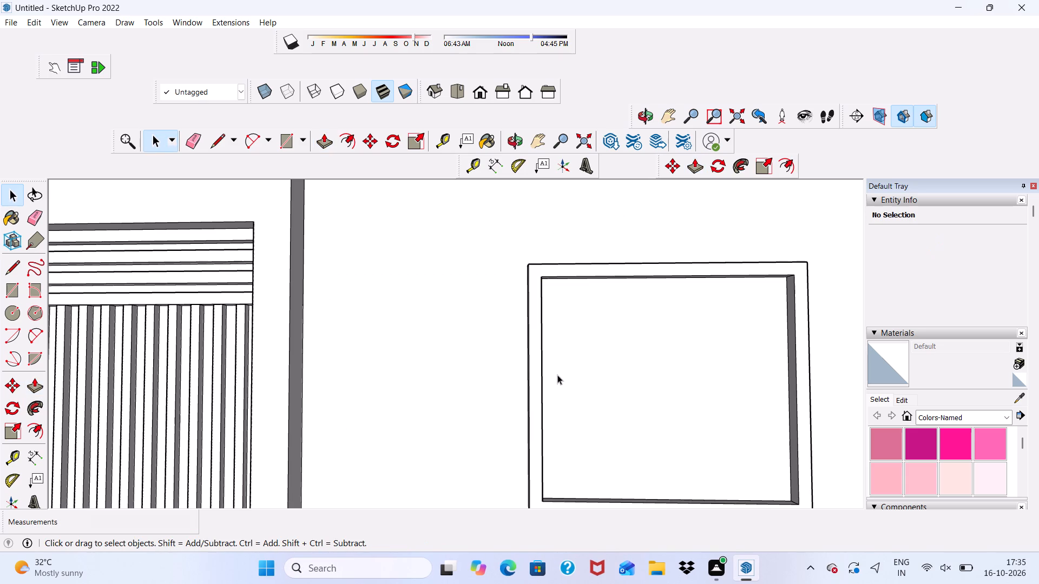
Examine the raised window frame and its place on the wall beside the slatted door.
scroll(534, 335, up, 1)
scroll(534, 335, down, 7)
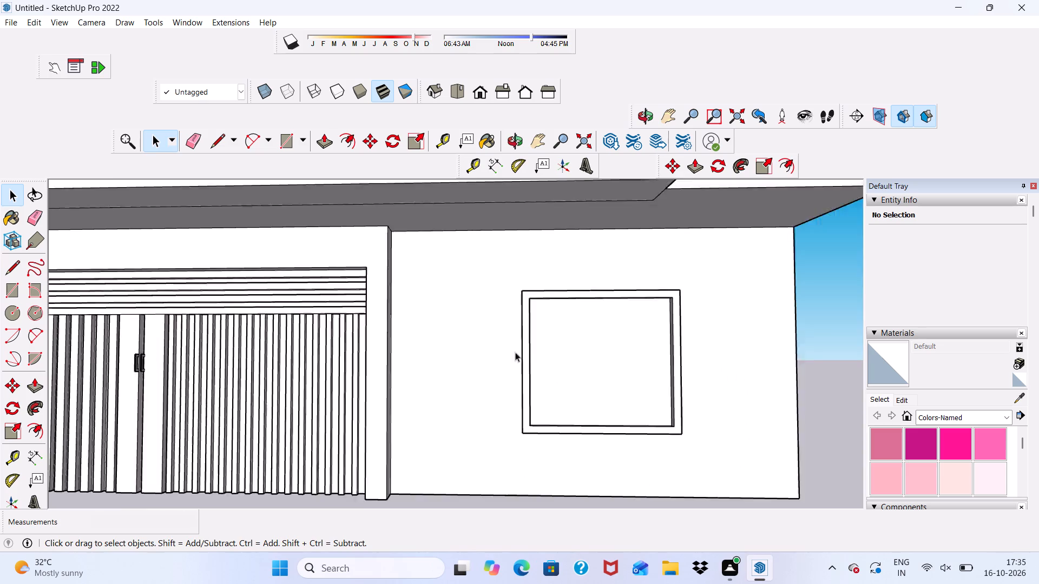
scroll(515, 352, down, 2)
middle_drag(621, 361, 636, 373)
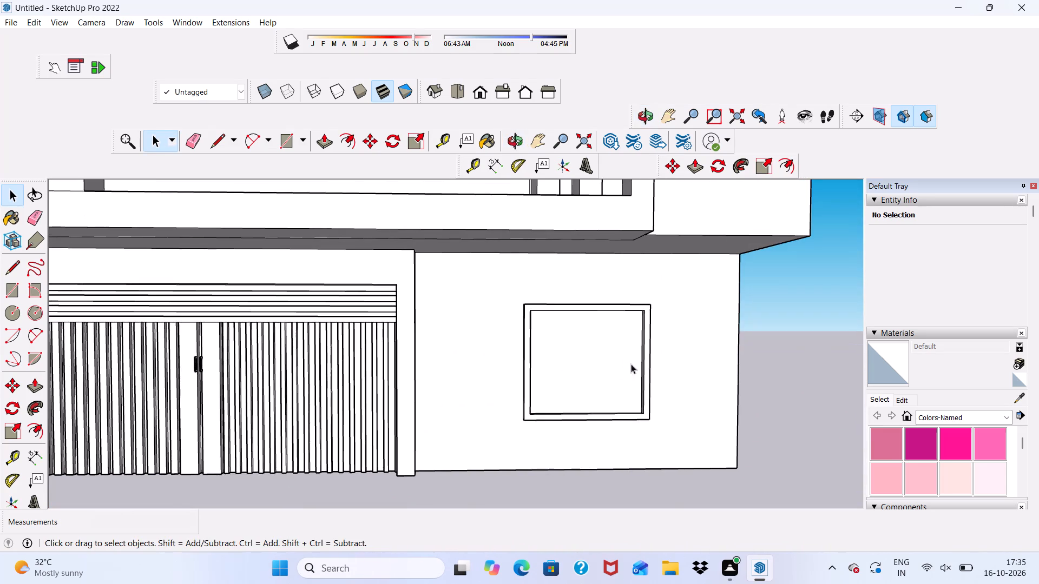
scroll(577, 328, up, 5)
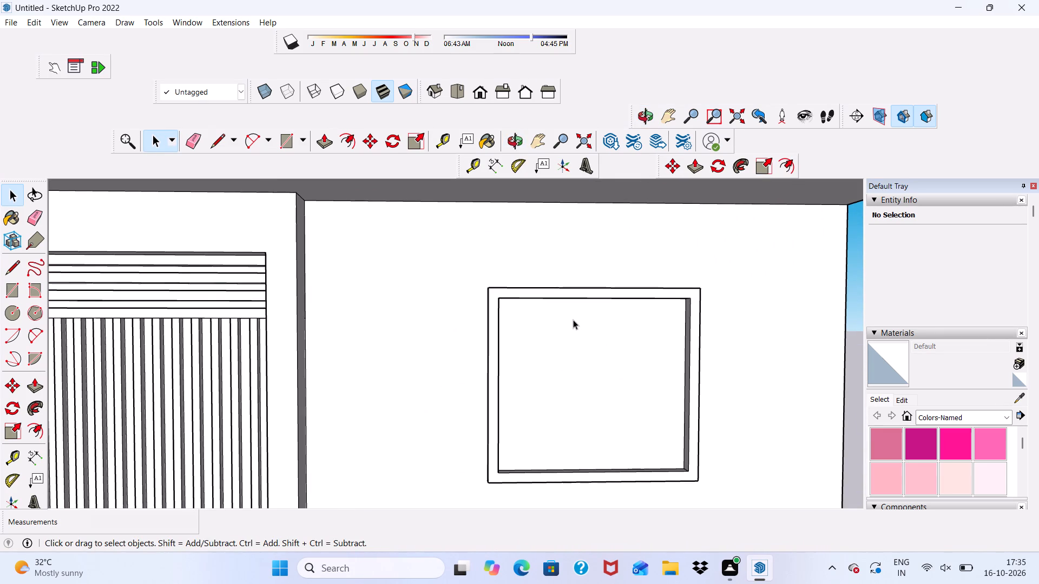
scroll(573, 320, up, 1)
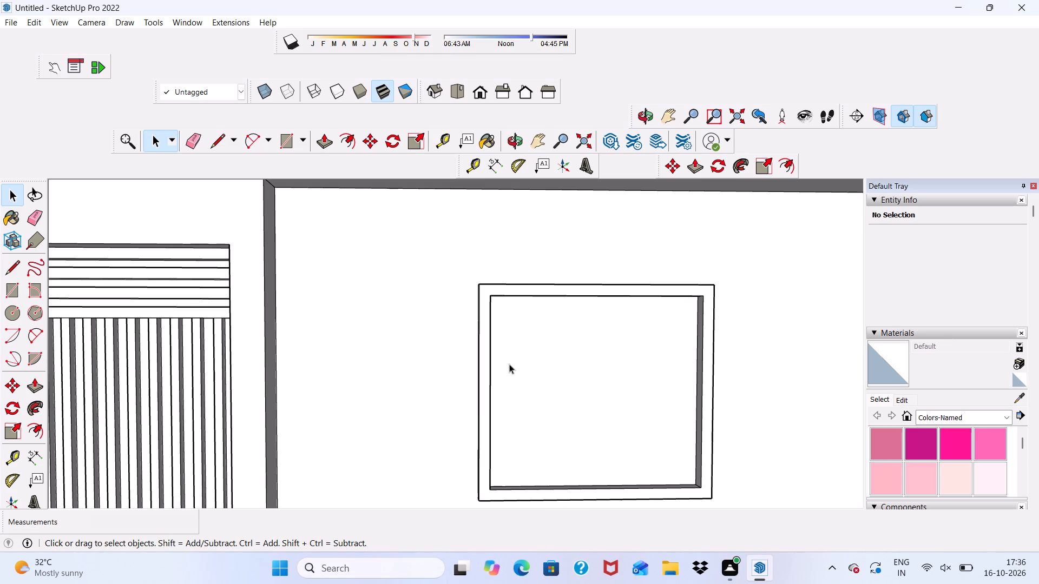
scroll(424, 299, up, 1)
scroll(235, 240, down, 4)
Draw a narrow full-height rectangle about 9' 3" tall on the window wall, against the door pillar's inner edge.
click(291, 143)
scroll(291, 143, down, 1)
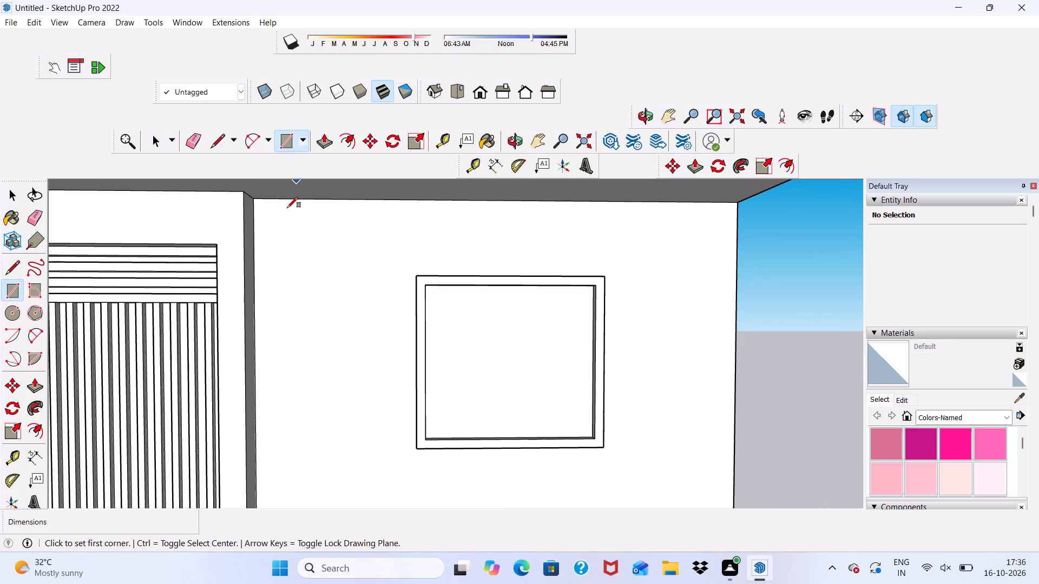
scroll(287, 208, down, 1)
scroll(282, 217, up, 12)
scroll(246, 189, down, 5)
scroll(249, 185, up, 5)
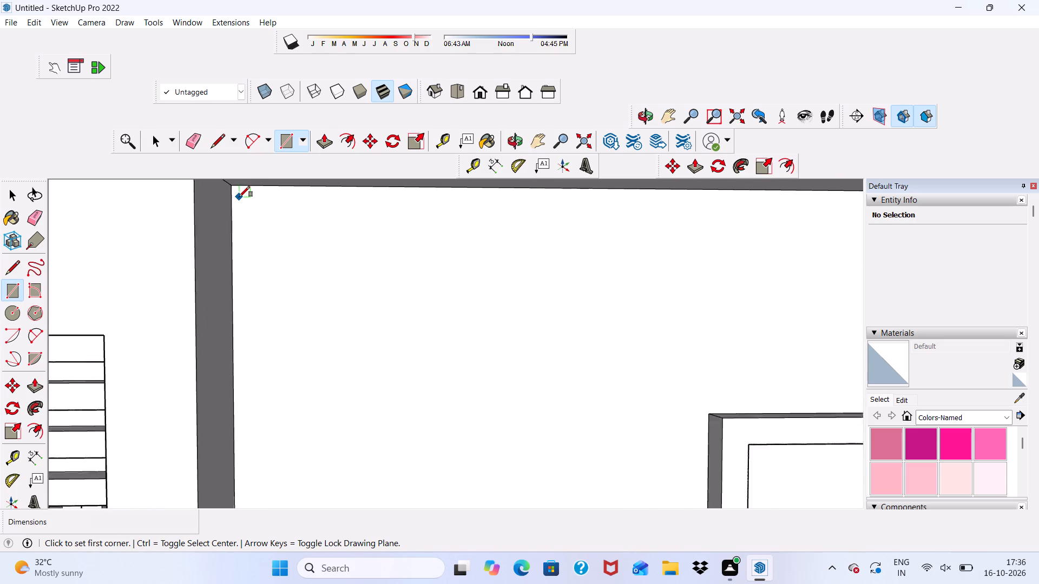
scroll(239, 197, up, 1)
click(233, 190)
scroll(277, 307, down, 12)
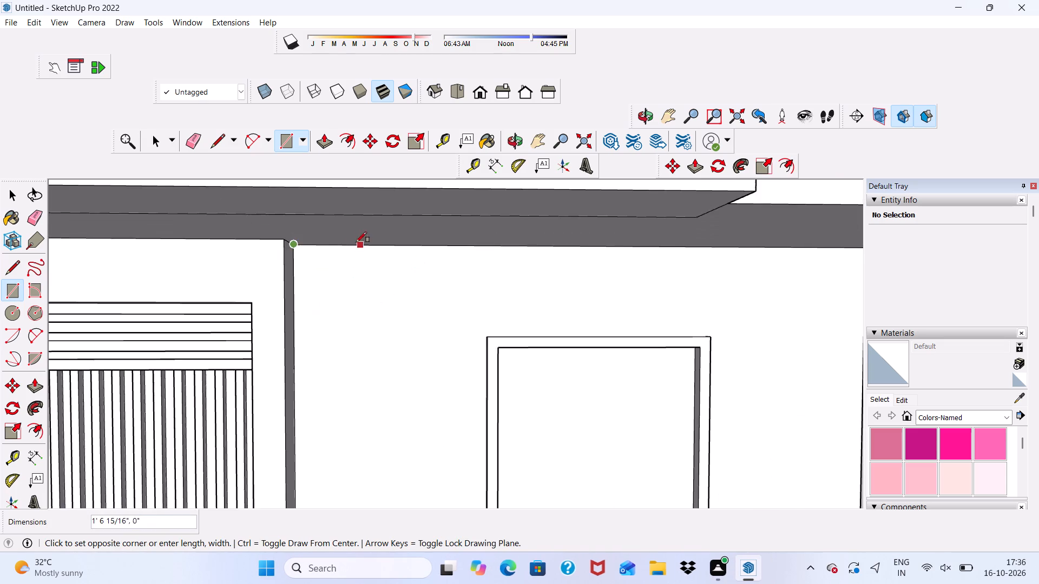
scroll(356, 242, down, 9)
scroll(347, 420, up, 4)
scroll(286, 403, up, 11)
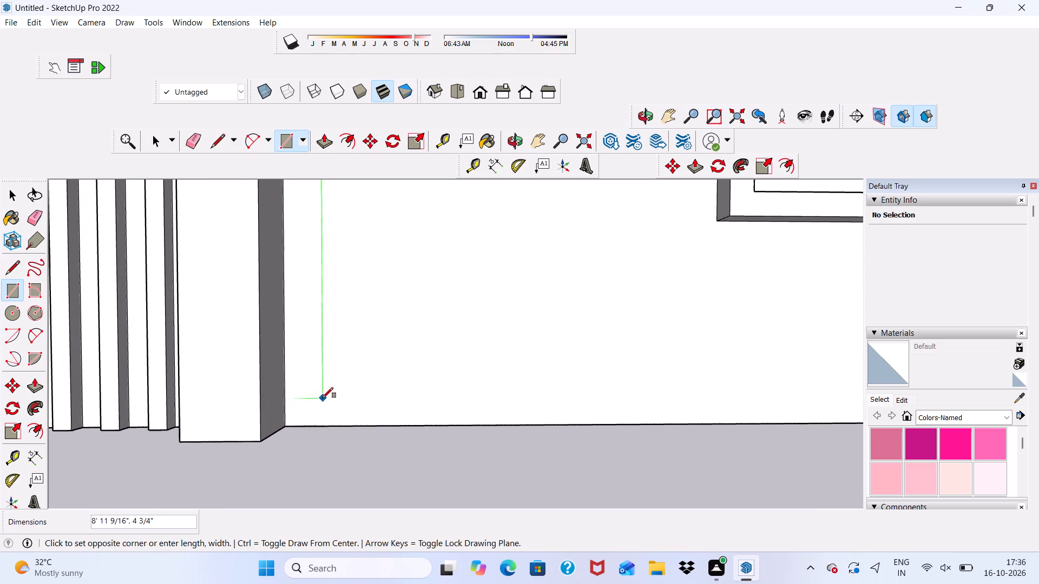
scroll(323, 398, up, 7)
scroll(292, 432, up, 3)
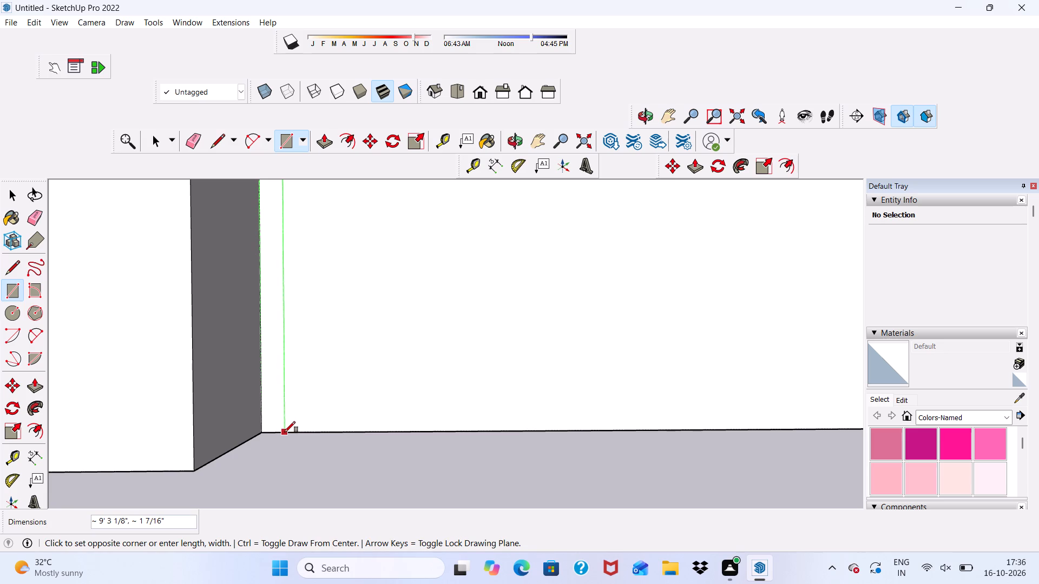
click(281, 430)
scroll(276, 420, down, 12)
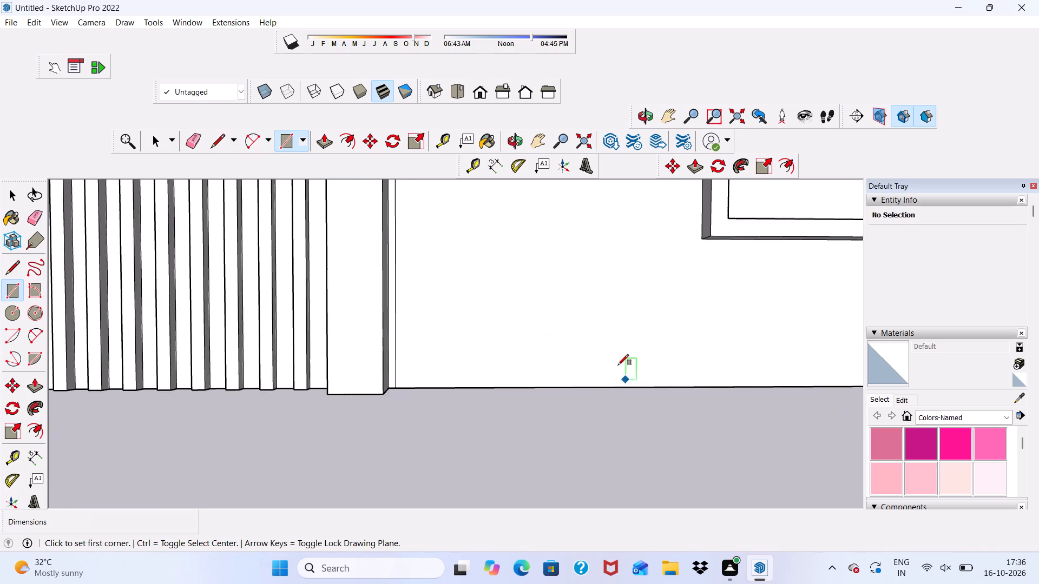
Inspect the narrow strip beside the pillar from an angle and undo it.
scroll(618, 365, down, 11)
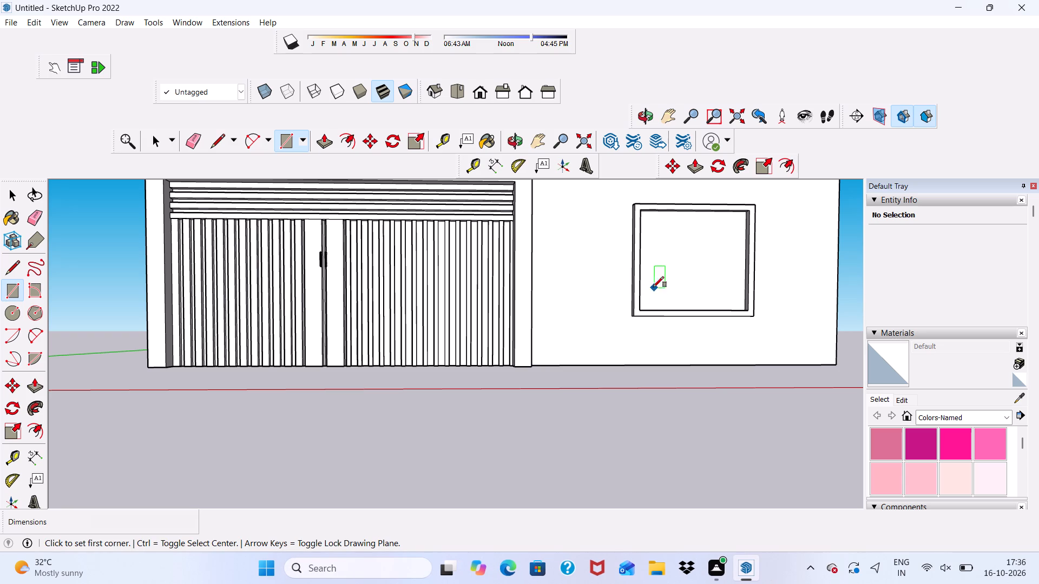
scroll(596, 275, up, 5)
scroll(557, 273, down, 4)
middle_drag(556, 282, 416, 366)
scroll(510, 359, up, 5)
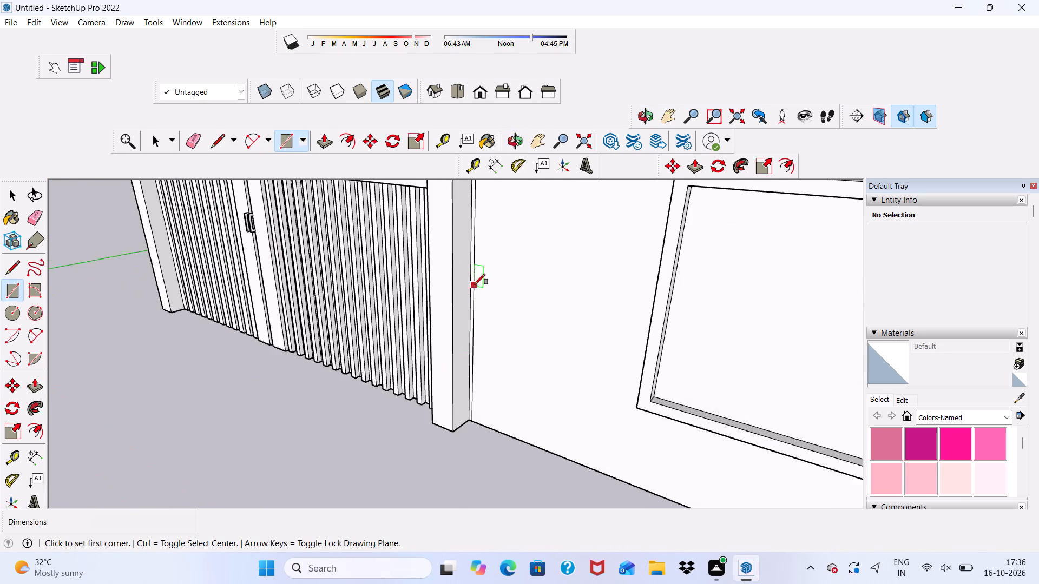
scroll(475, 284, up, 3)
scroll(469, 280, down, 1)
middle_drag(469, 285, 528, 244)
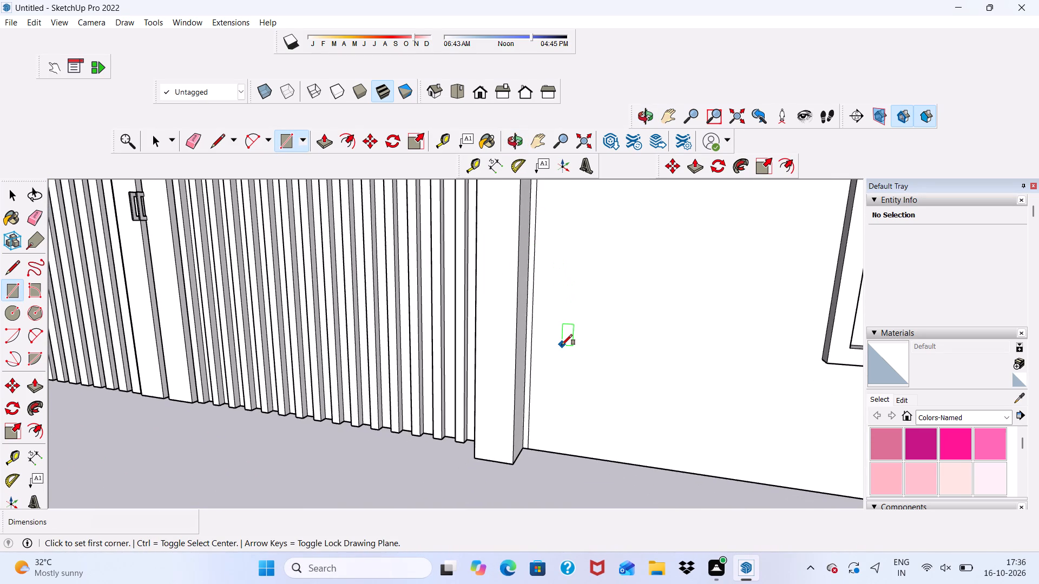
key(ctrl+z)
Draw a full-height rectangle about 9' 3" by 3 1/4" on the window wall, against the door pillar's inner edge.
scroll(518, 311, down, 10)
scroll(551, 115, up, 5)
scroll(548, 114, down, 1)
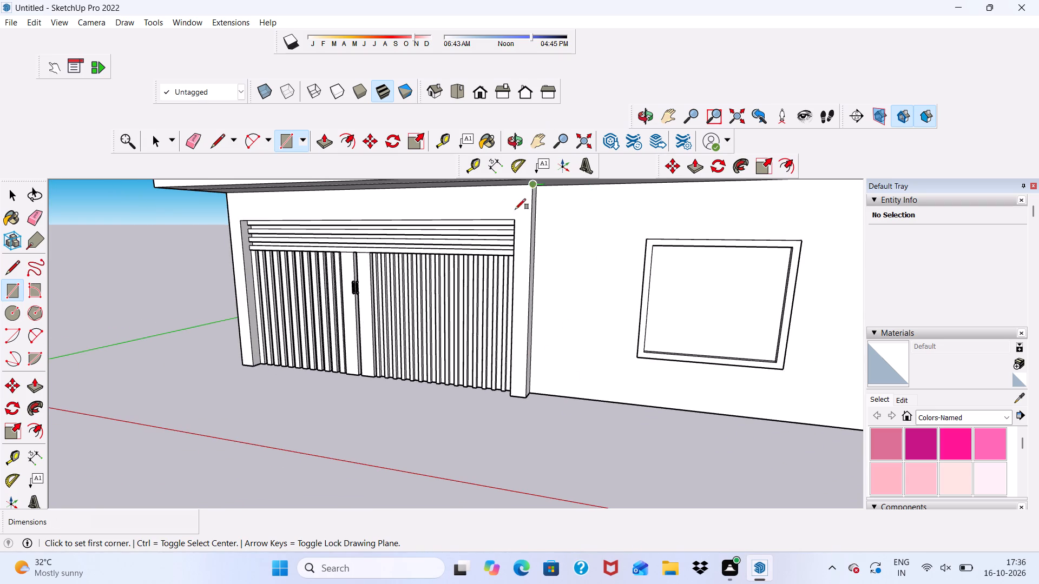
middle_drag(505, 226, 555, 229)
scroll(605, 202, up, 6)
scroll(582, 159, down, 1)
scroll(569, 158, up, 3)
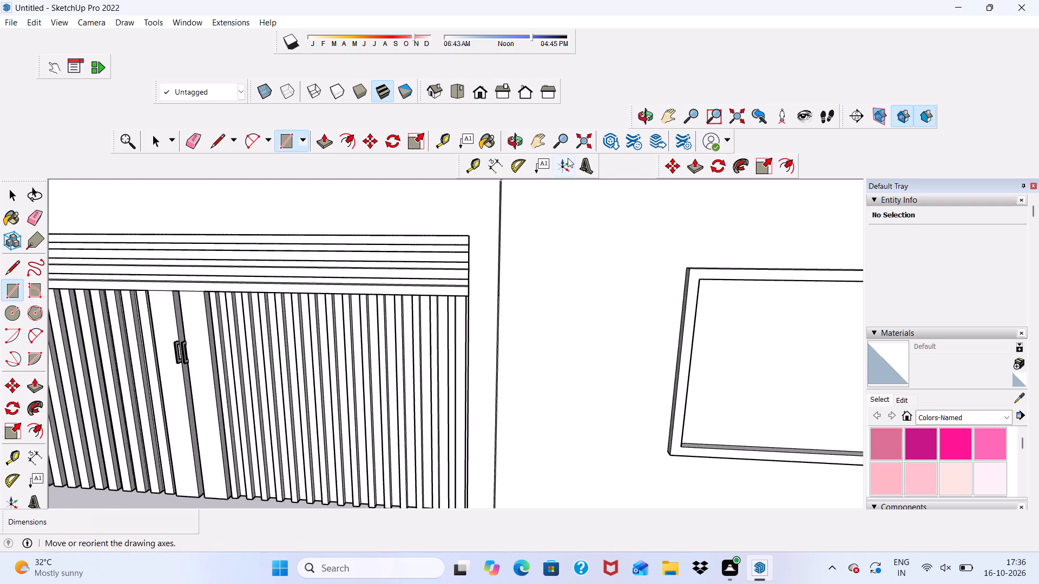
scroll(564, 164, down, 9)
scroll(525, 213, up, 12)
middle_drag(528, 246, 462, 271)
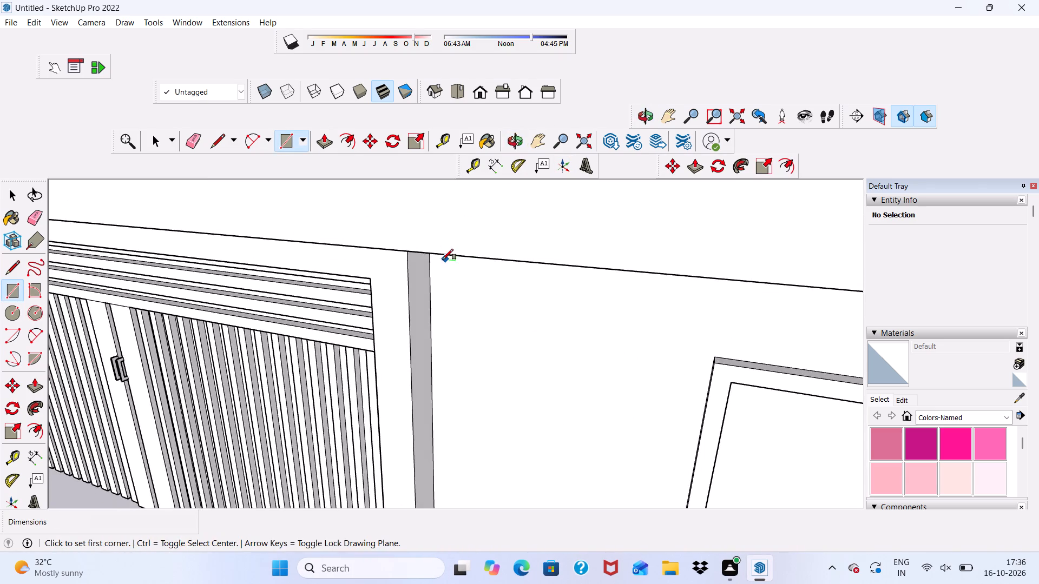
scroll(443, 260, down, 6)
middle_drag(453, 291, 453, 212)
scroll(453, 212, up, 4)
scroll(417, 265, down, 4)
scroll(419, 210, up, 4)
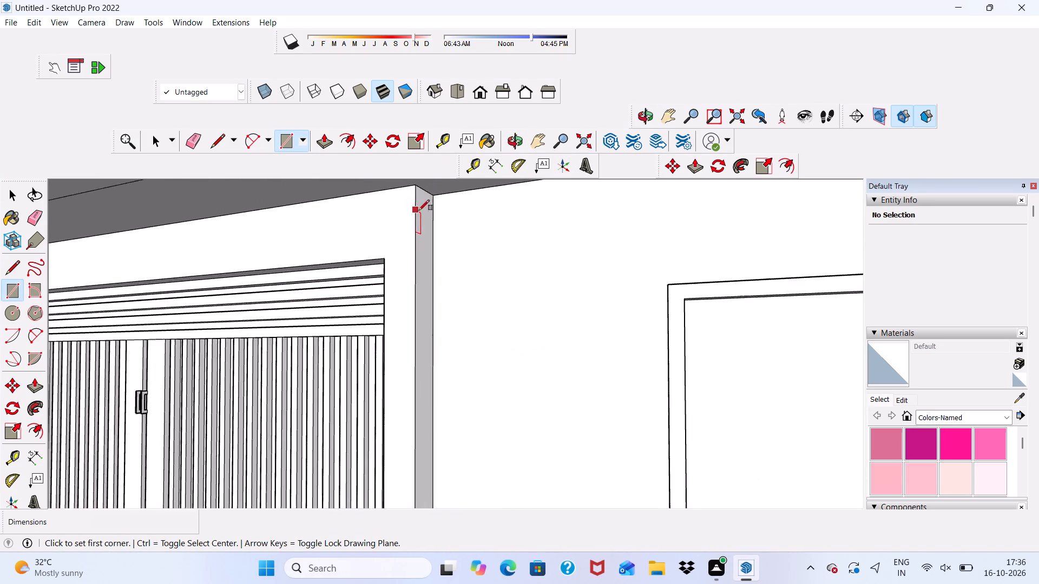
scroll(433, 188, up, 2)
click(433, 202)
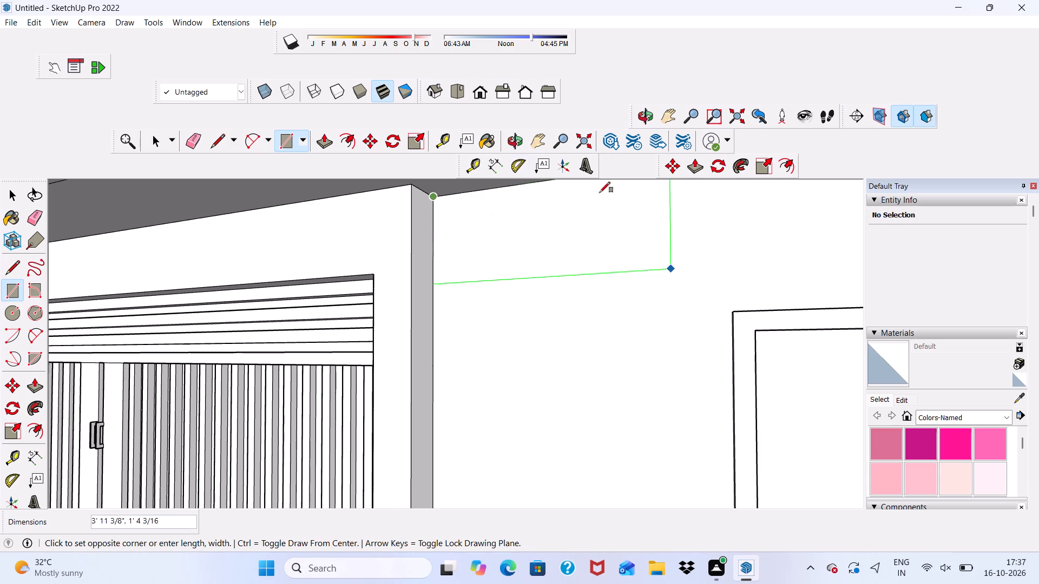
scroll(492, 217, down, 2)
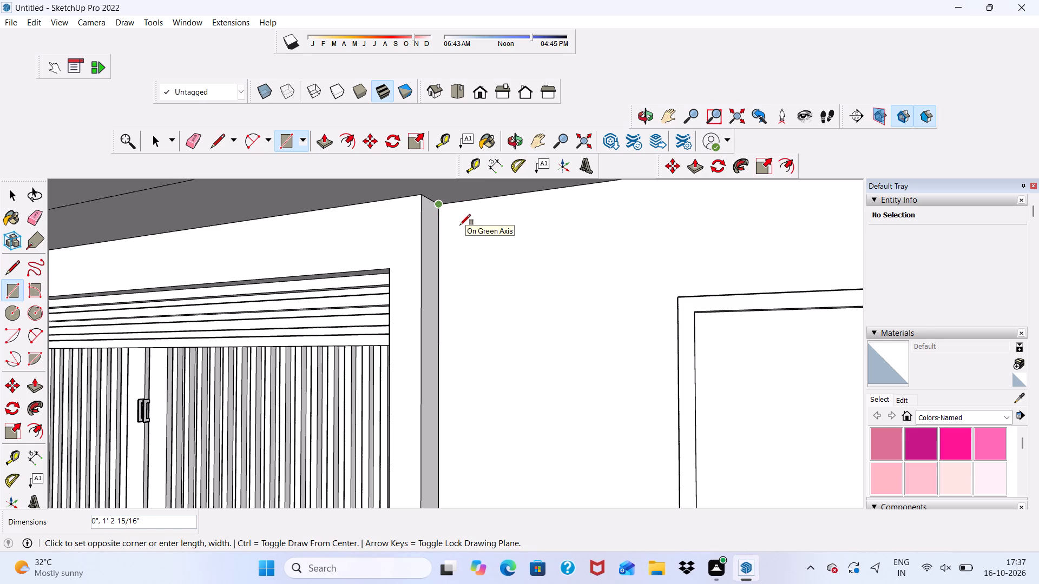
scroll(274, 134, down, 1)
scroll(453, 243, up, 3)
scroll(453, 243, down, 6)
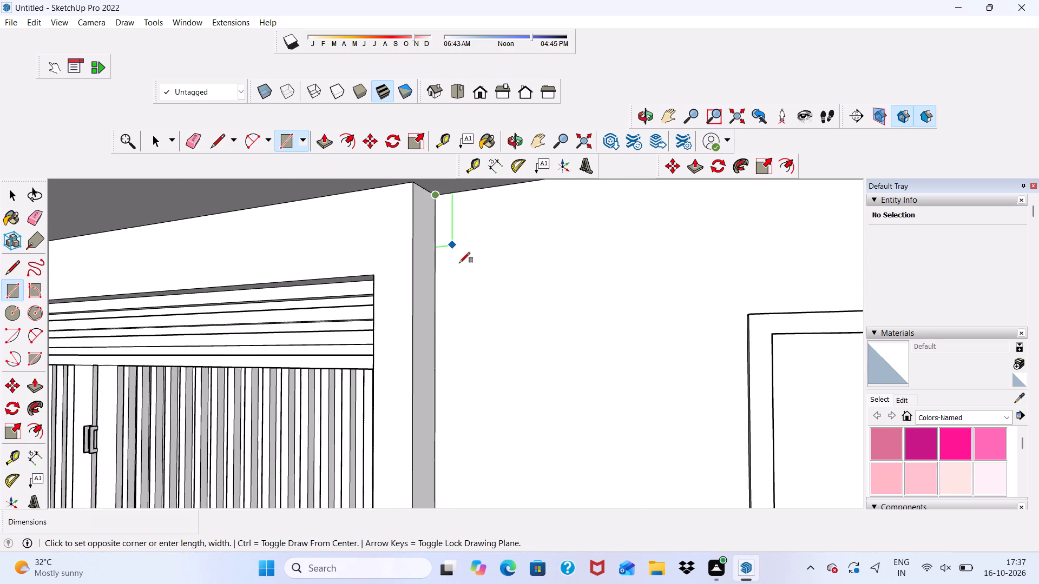
scroll(456, 308, up, 2)
scroll(451, 262, down, 13)
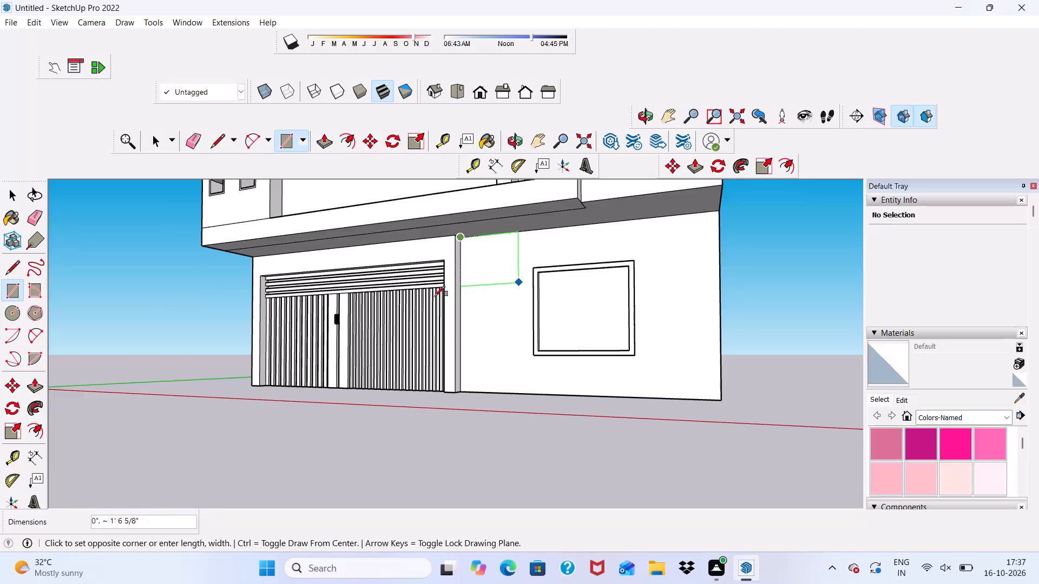
scroll(435, 296, down, 9)
scroll(471, 299, up, 12)
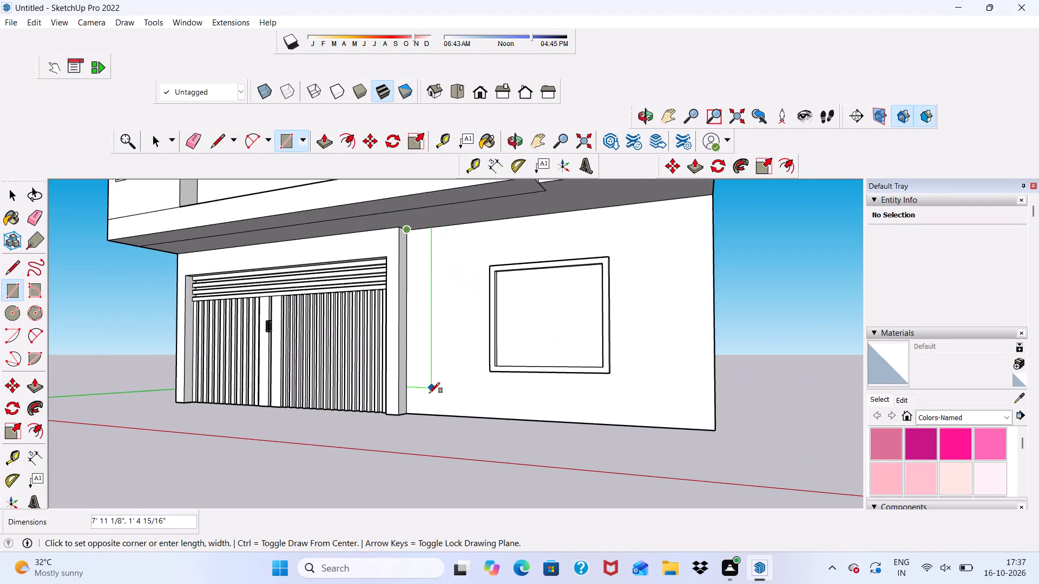
scroll(429, 393, up, 13)
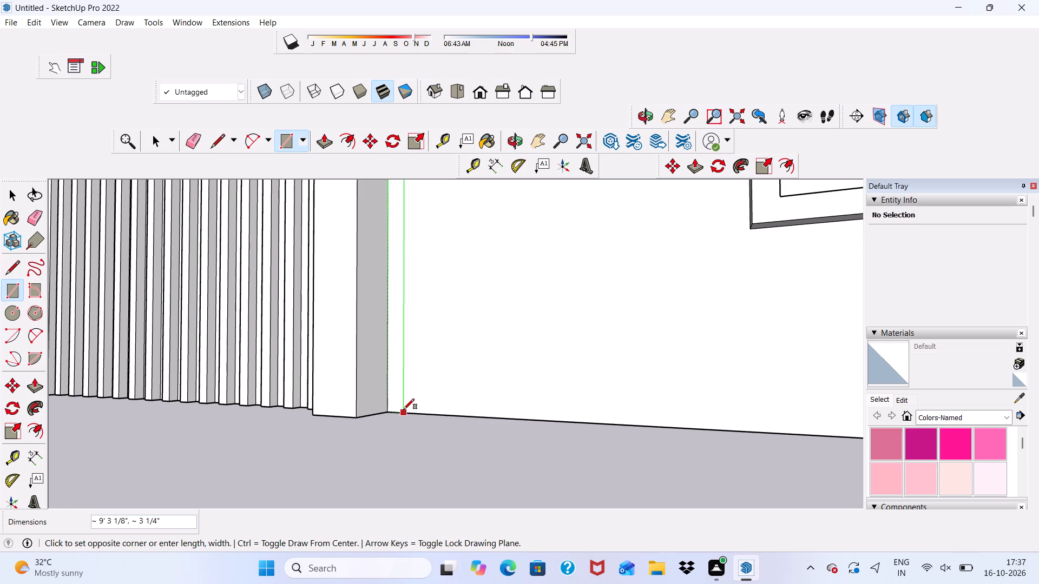
click(404, 409)
Copy the narrow strip about 5 1/4" along the window wall and array it as 25 copies.
key(space)
scroll(391, 381, up, 2)
double_click(391, 377)
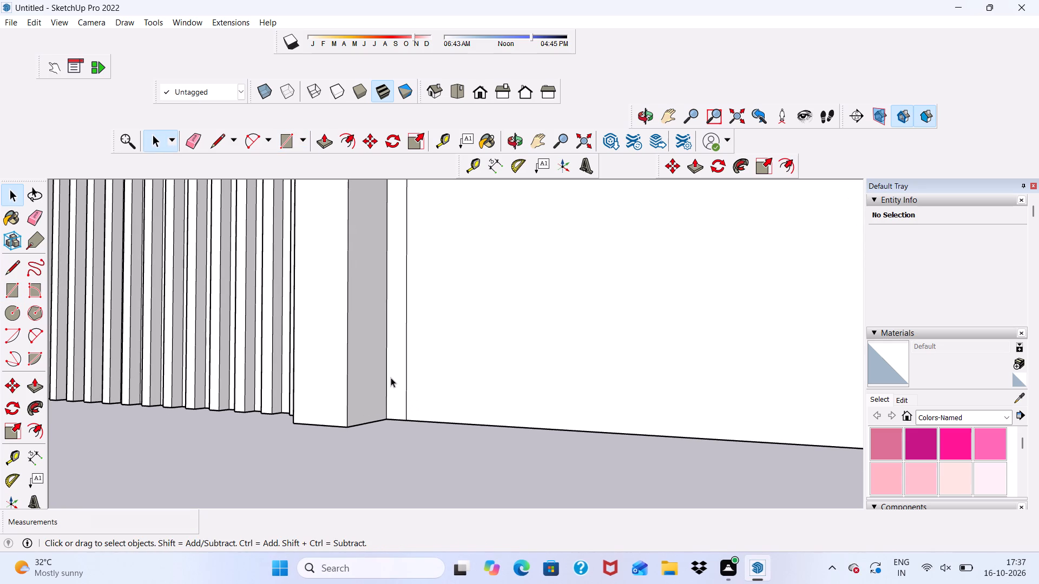
click(366, 139)
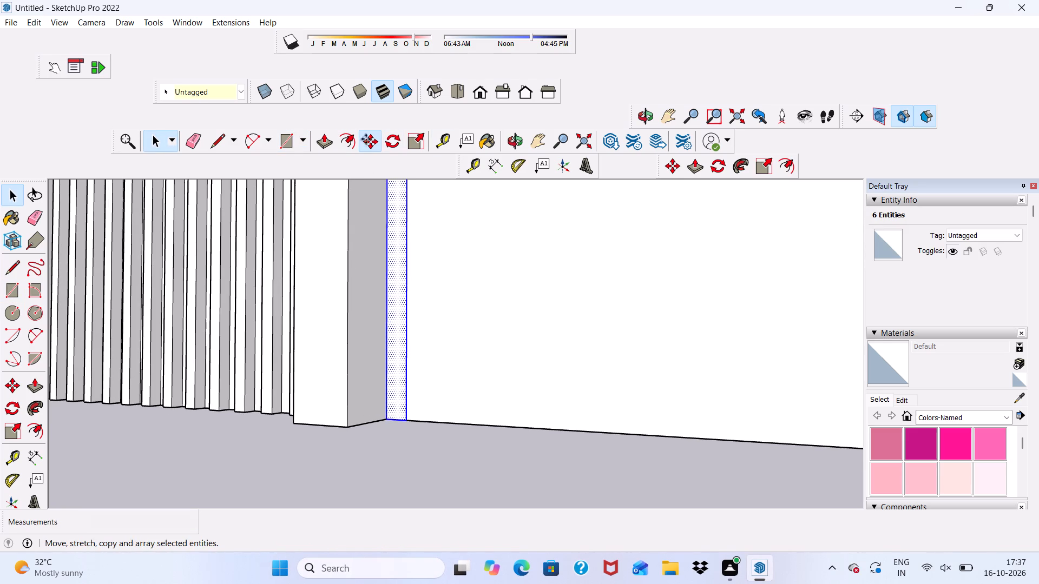
click(402, 275)
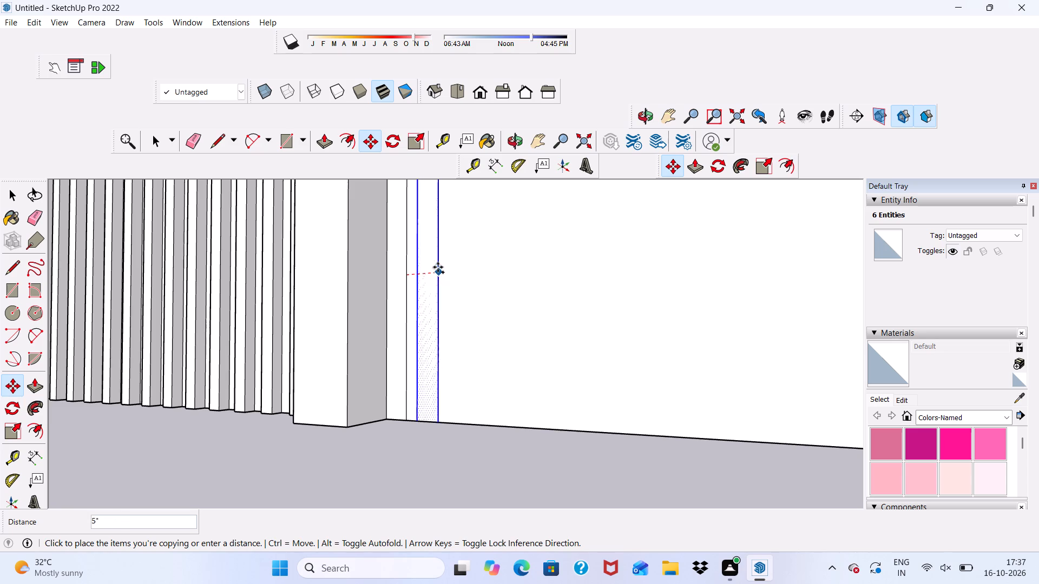
scroll(438, 267, down, 3)
middle_drag(437, 268, 490, 267)
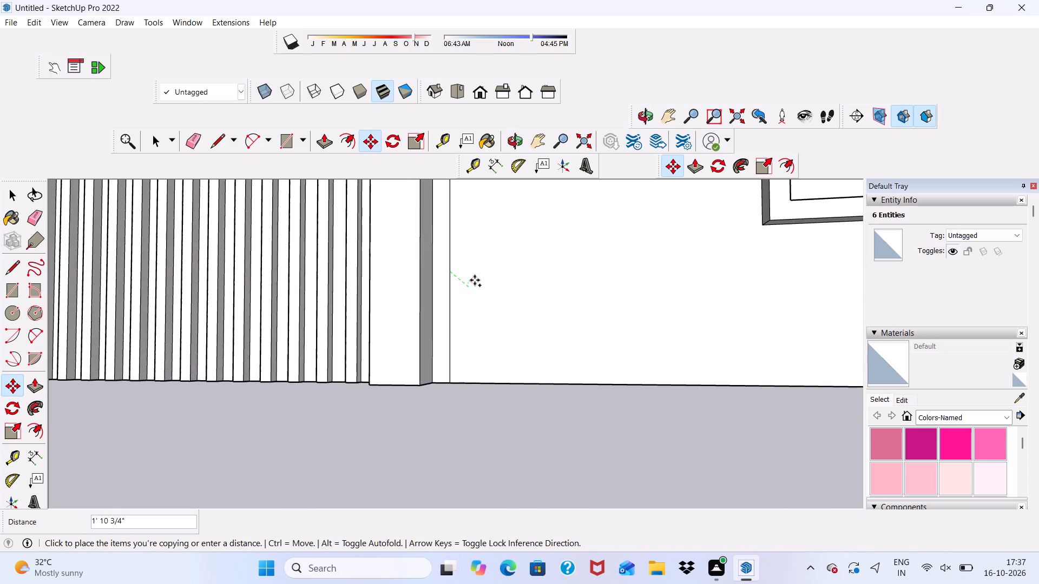
click(478, 263)
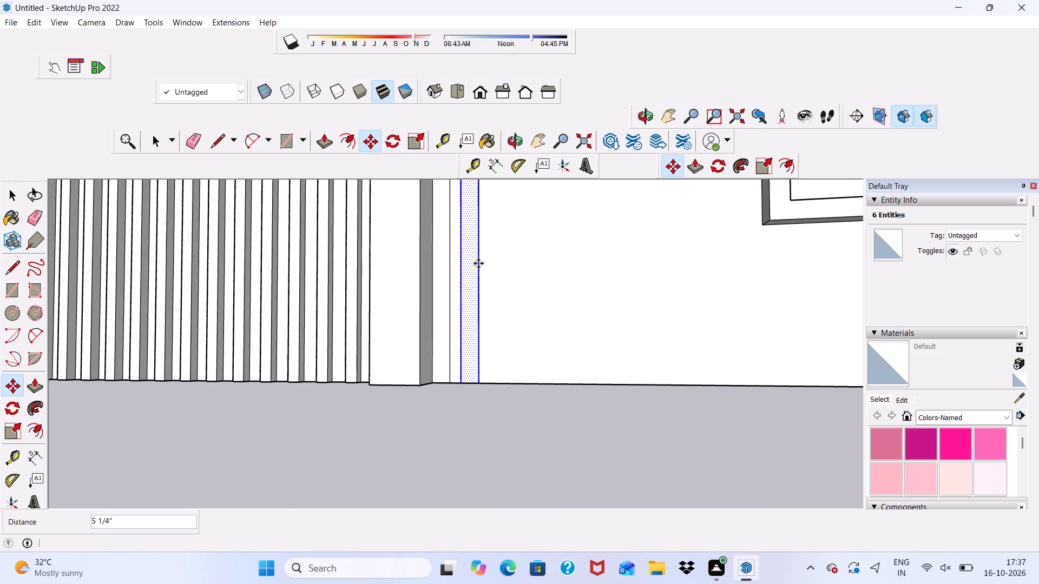
key(shift+asterisk)
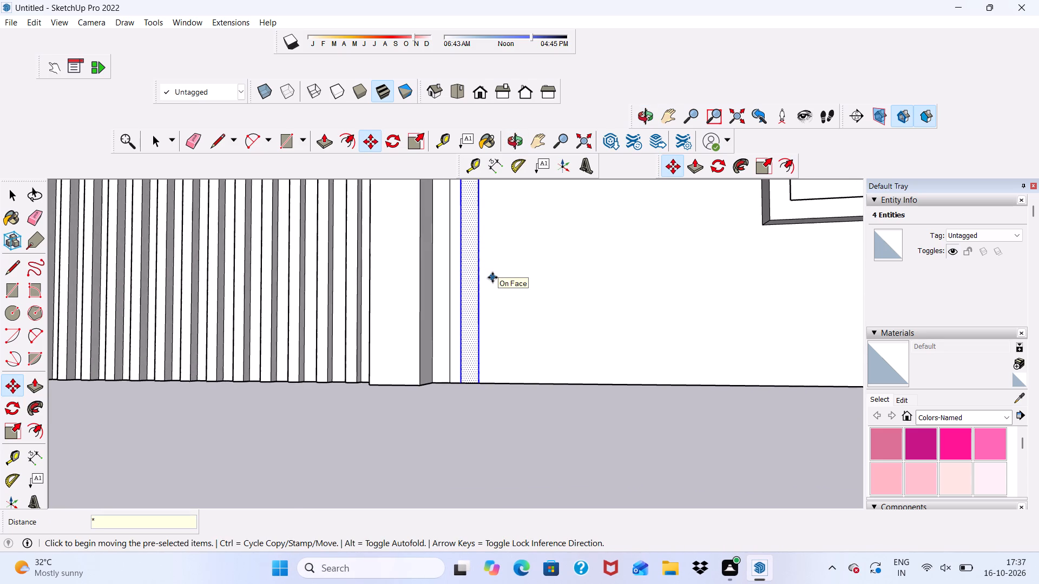
text(25)
key(Return)
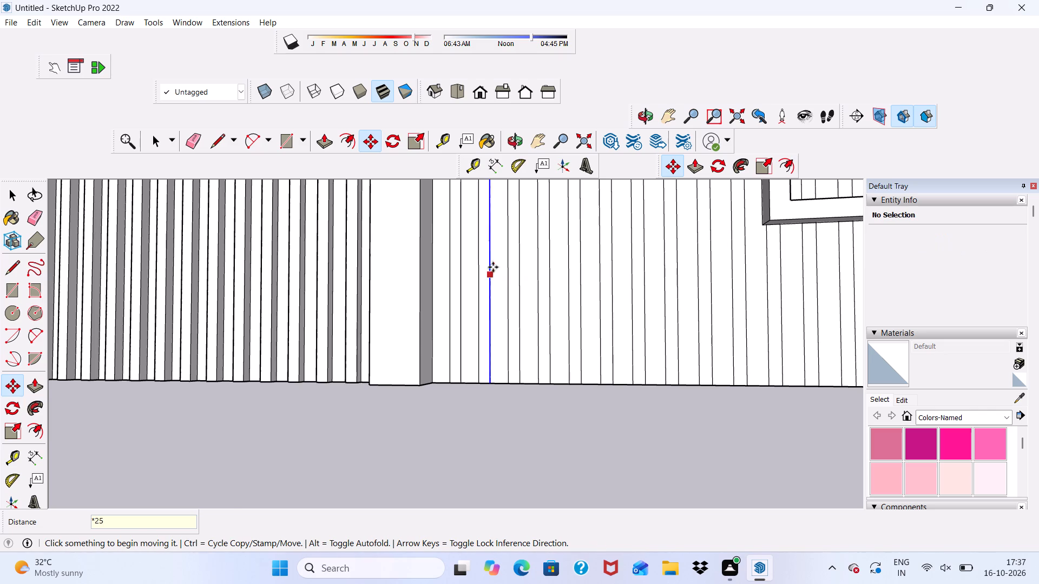
Copy the last strip face about 5 3/4" towards the wall's outer corner and array it as 10 copies.
scroll(504, 262, down, 12)
scroll(667, 241, up, 5)
scroll(489, 215, down, 6)
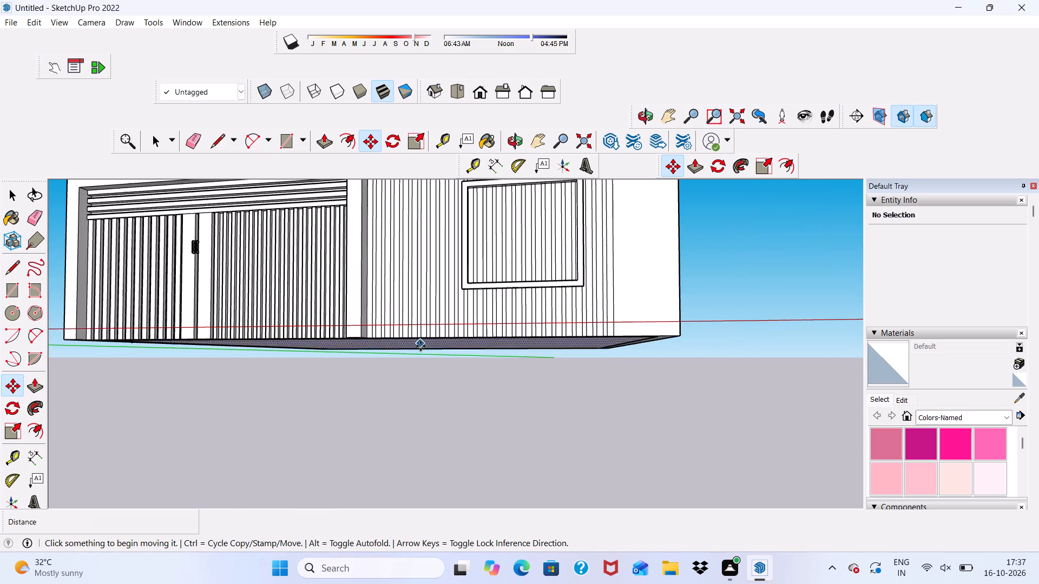
scroll(586, 240, up, 14)
click(628, 240)
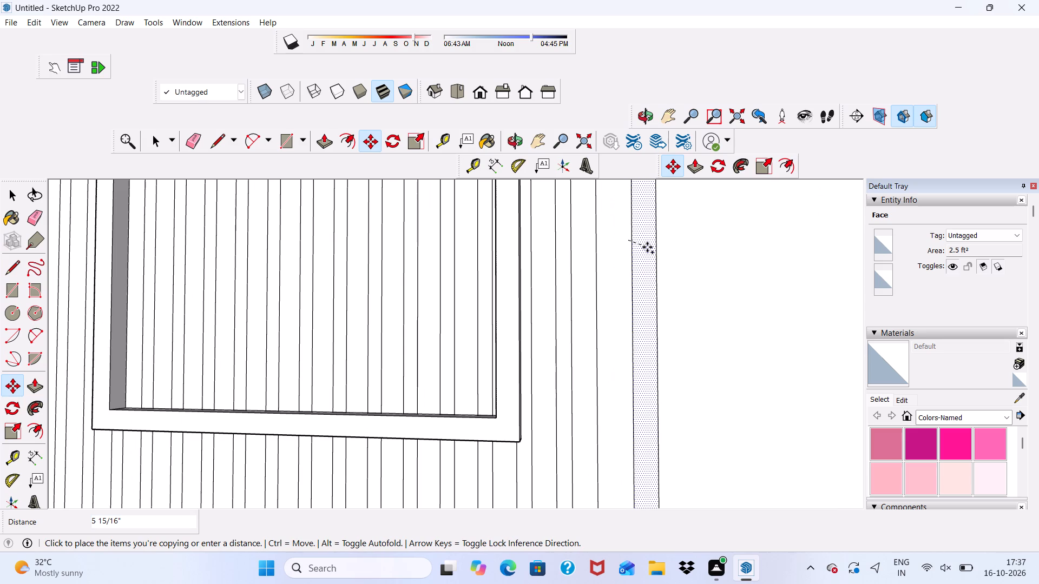
scroll(661, 236, down, 4)
scroll(600, 213, down, 4)
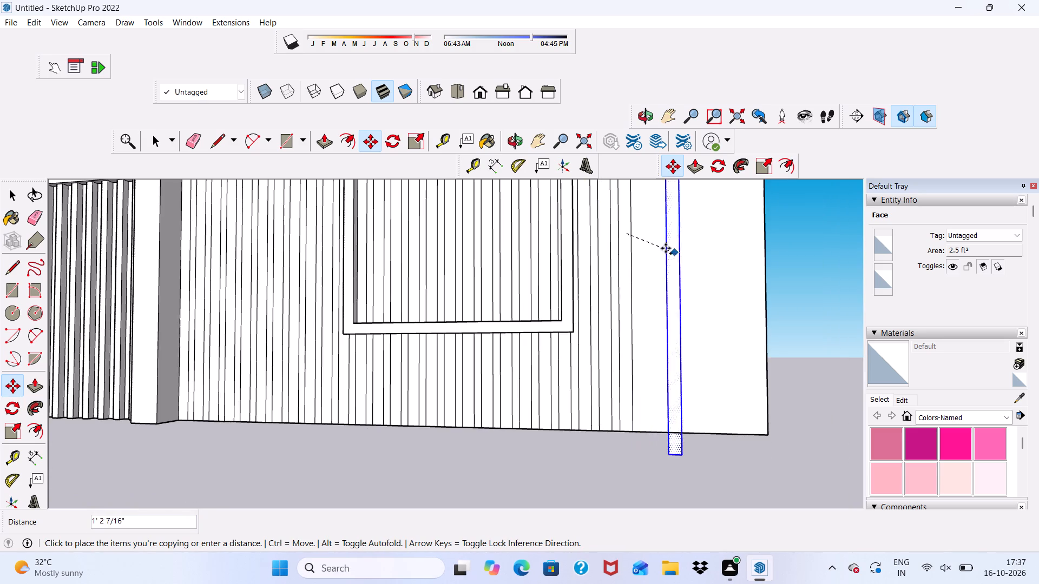
scroll(651, 235, up, 3)
scroll(647, 225, down, 2)
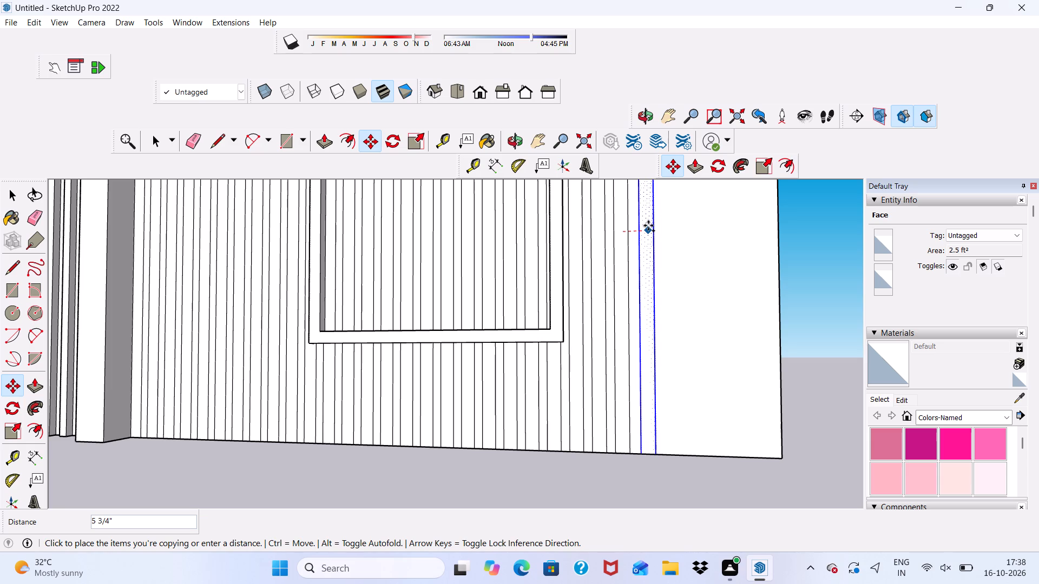
click(648, 225)
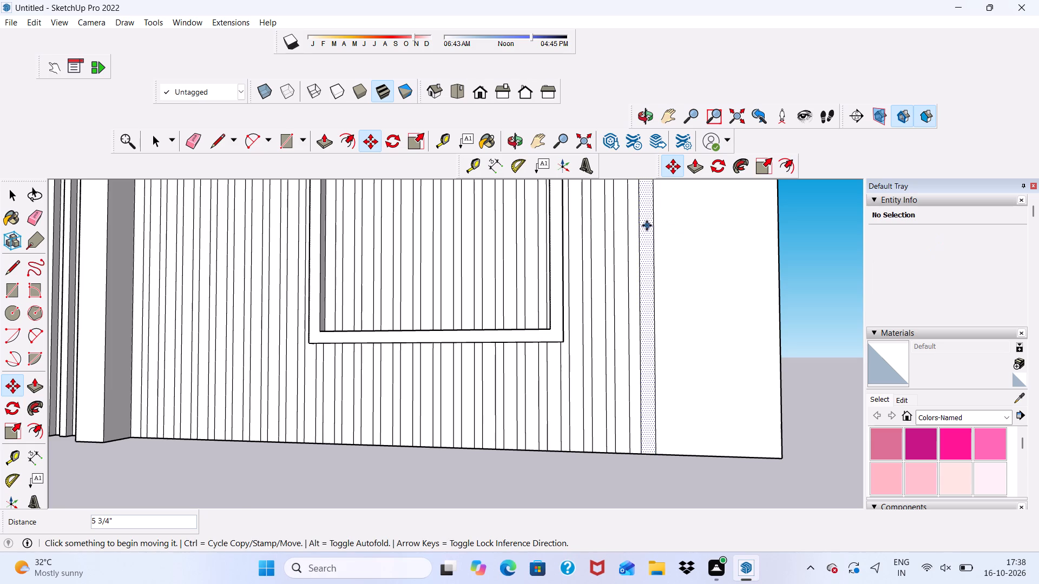
key(shift+asterisk)
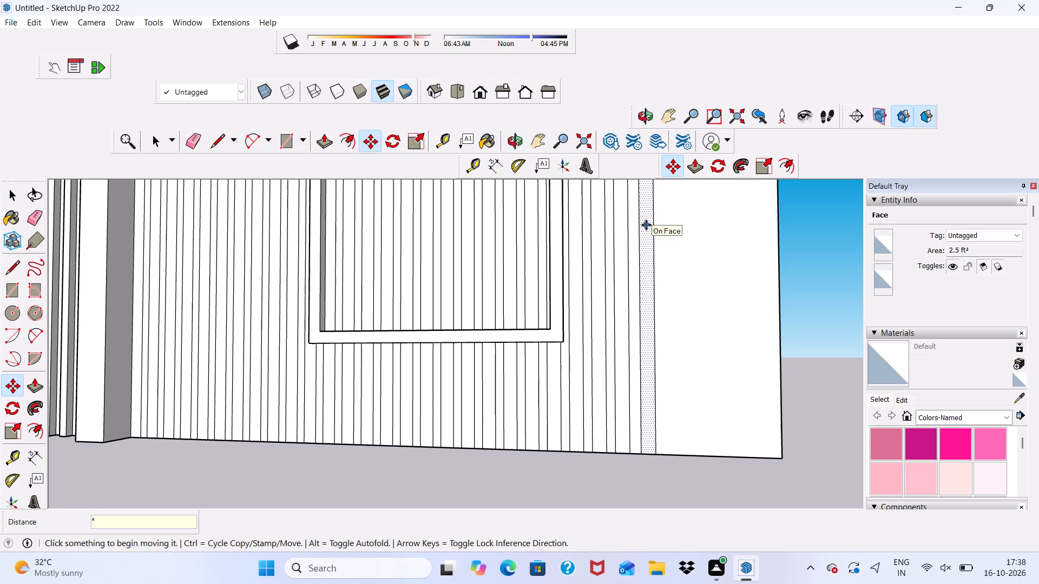
text(10)
key(Return)
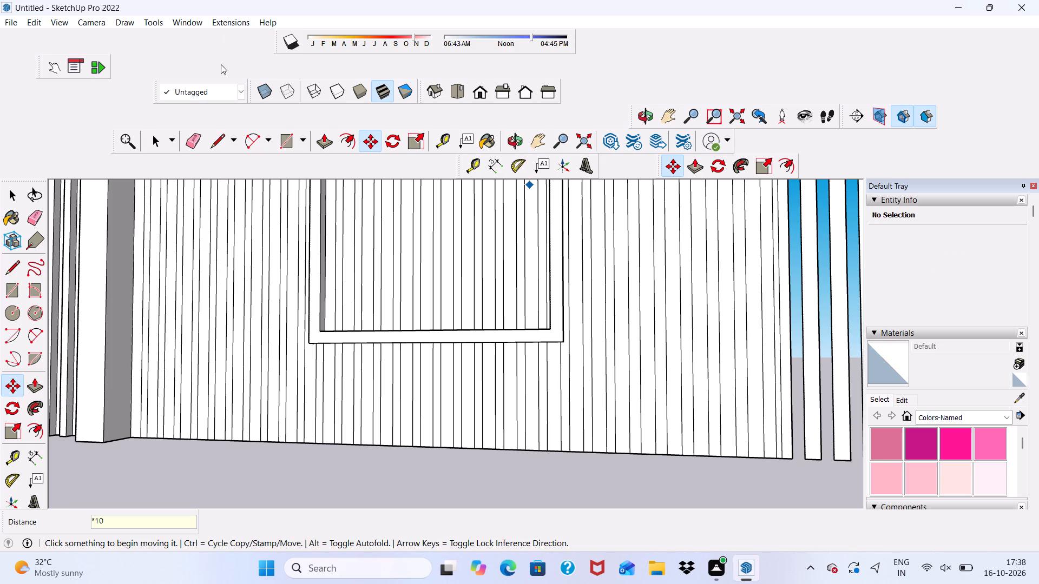
Erase the edges of the strip that overhangs the window wall's outer corner.
click(192, 137)
scroll(1, 247, down, 6)
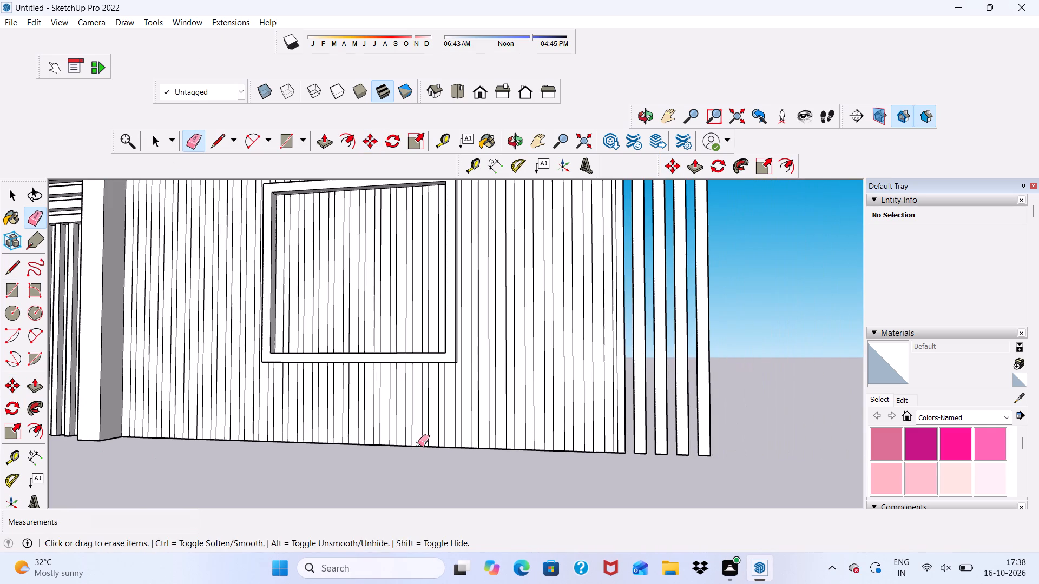
scroll(576, 293, up, 6)
scroll(667, 298, down, 2)
scroll(675, 310, up, 2)
scroll(675, 310, down, 1)
middle_drag(675, 310, 618, 327)
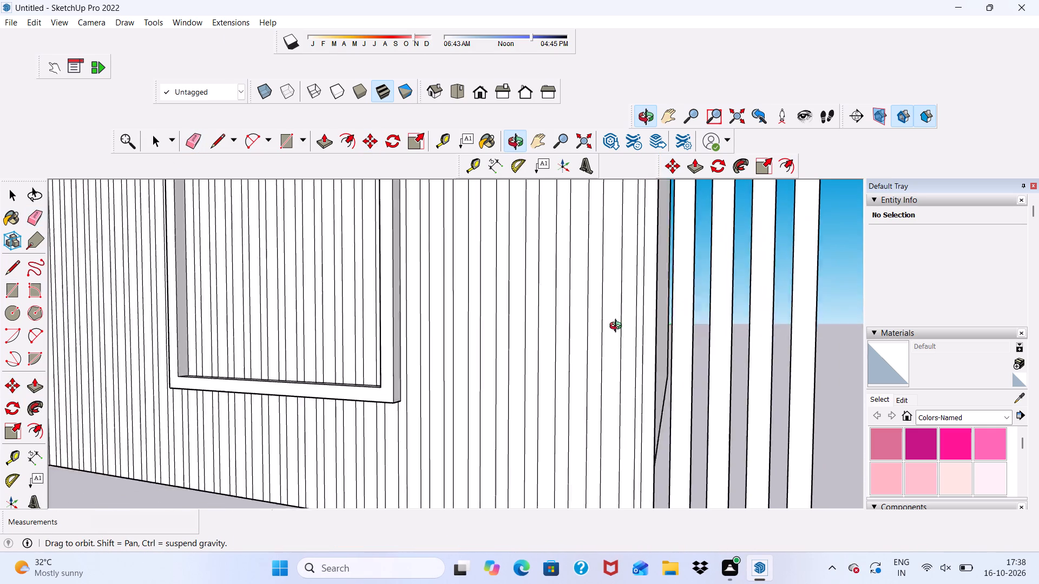
middle_drag(618, 327, 628, 335)
scroll(649, 318, up, 5)
click(654, 303)
scroll(654, 303, down, 1)
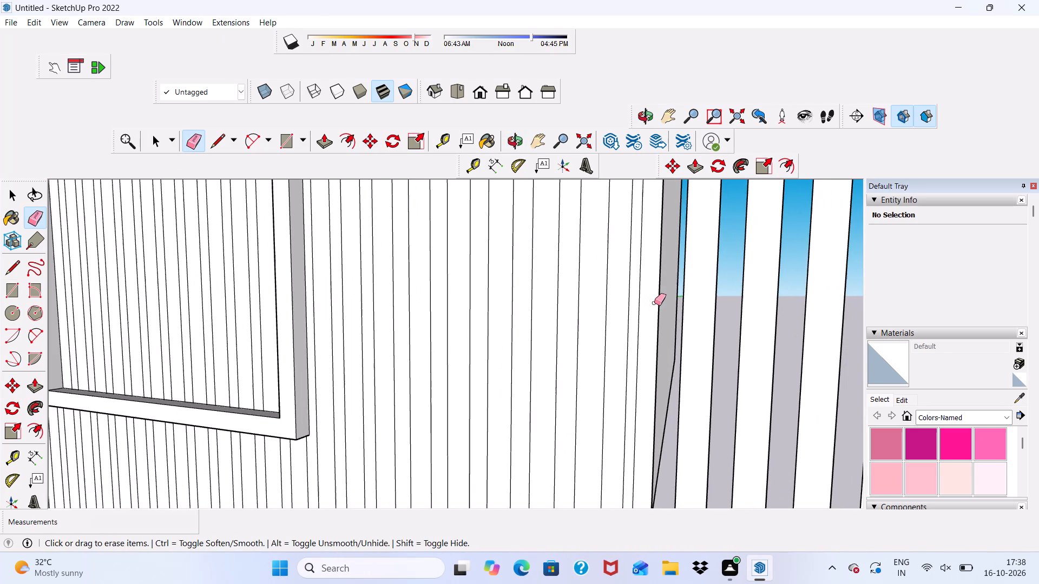
click(657, 298)
click(659, 296)
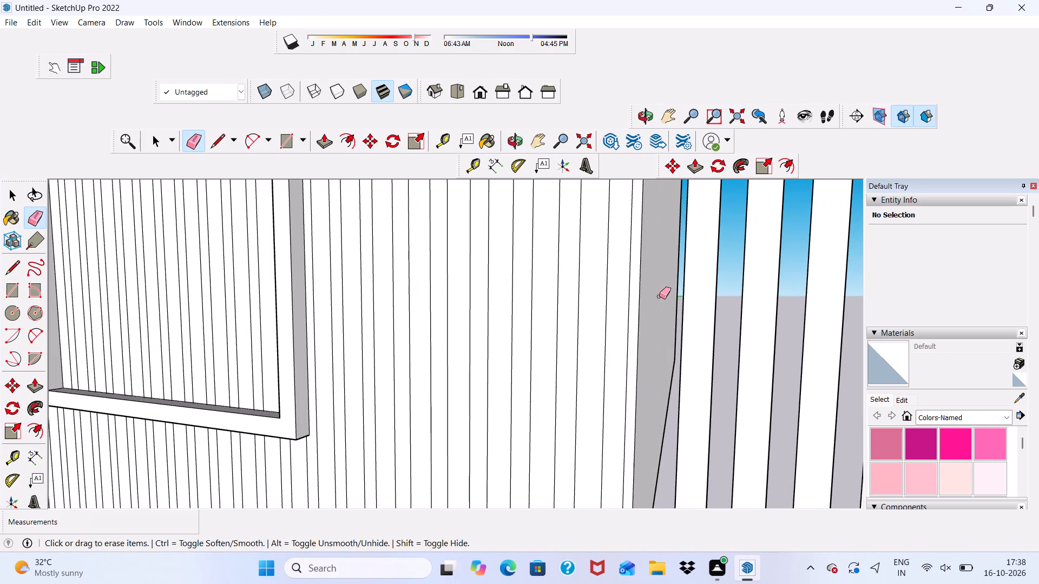
Erase the long vertical edges of the four strips left floating beyond the window wall's outer corner.
scroll(659, 291, down, 5)
drag(672, 309, 774, 342)
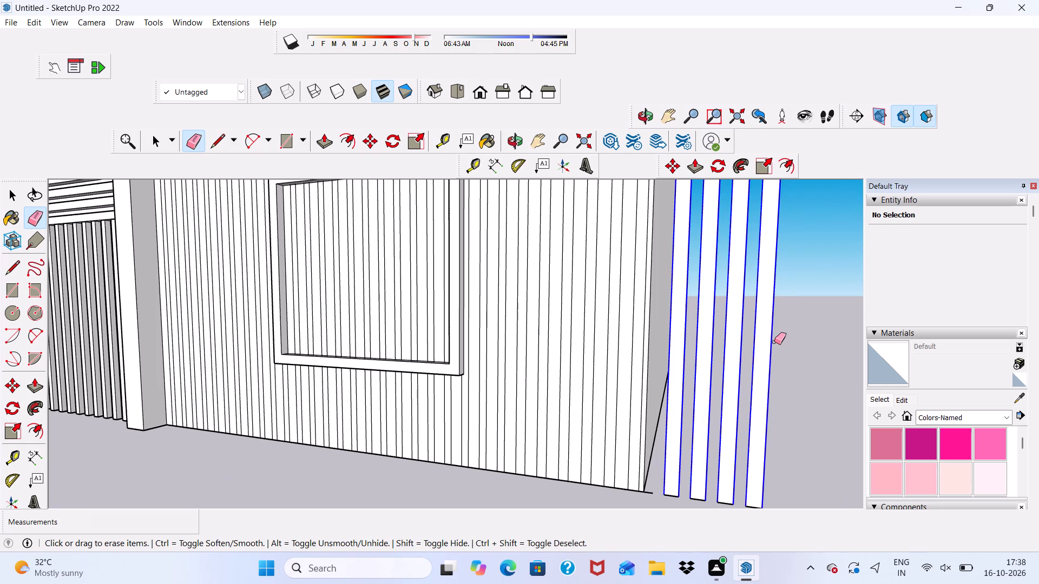
drag(774, 342, 775, 343)
Erase the remaining vertical lines and short top edges of the stray strips beyond the window wall's outer corner.
scroll(717, 316, down, 6)
scroll(707, 221, up, 6)
scroll(692, 181, down, 2)
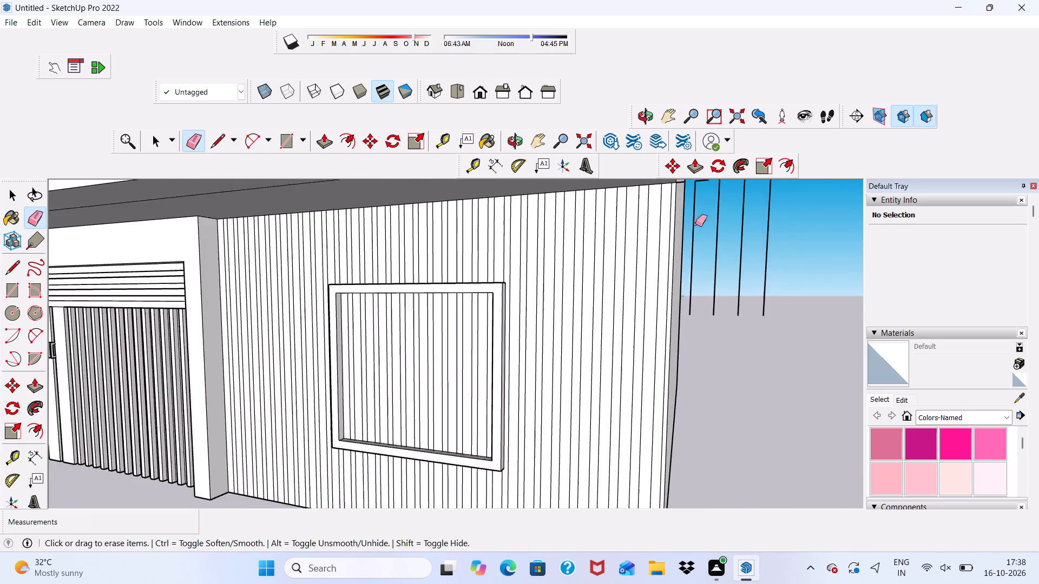
scroll(695, 224, down, 5)
scroll(689, 233, up, 17)
scroll(703, 245, down, 5)
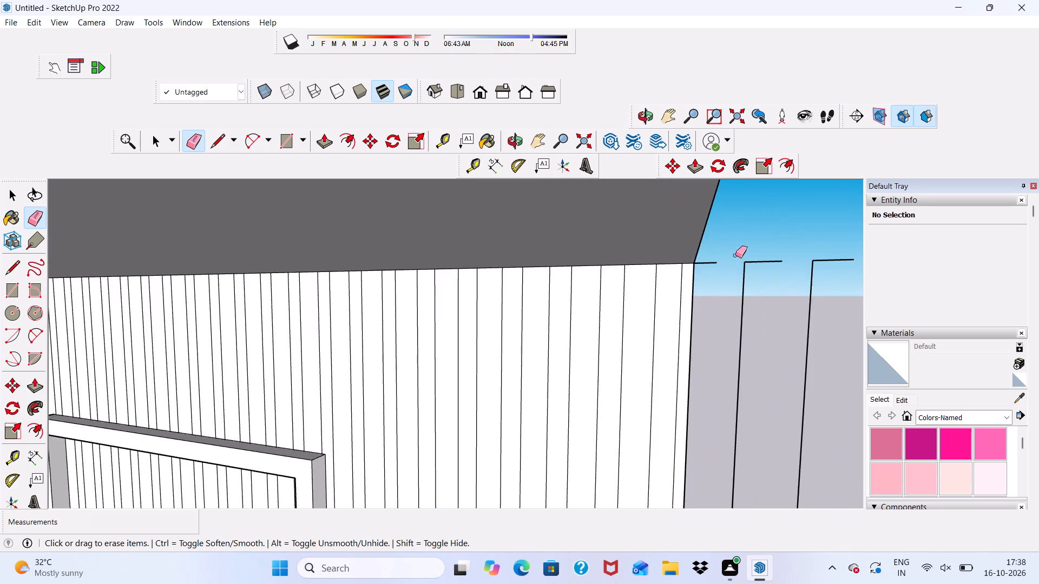
scroll(727, 255, up, 3)
scroll(708, 274, down, 3)
click(692, 284)
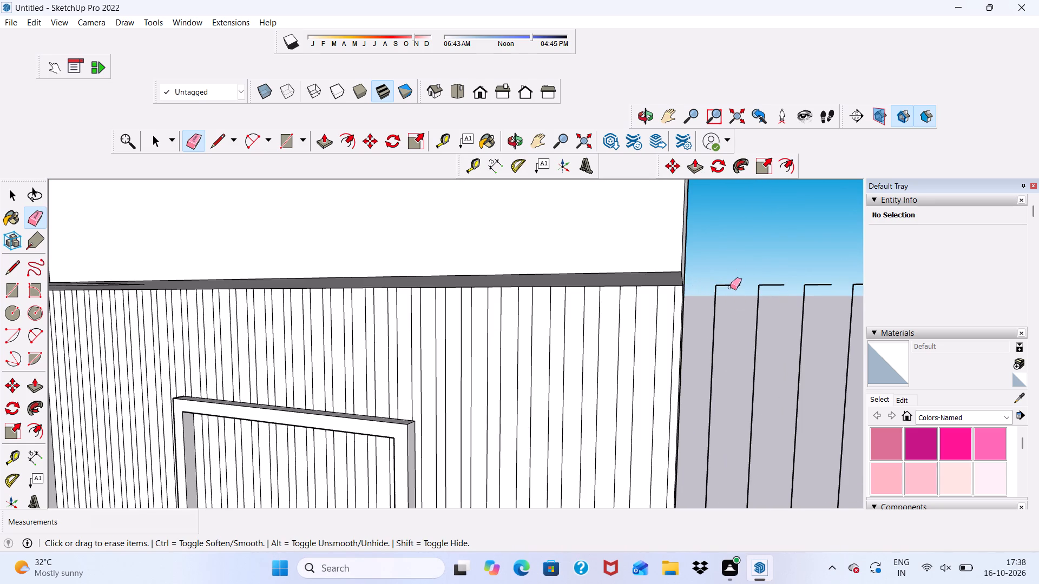
drag(730, 283, 726, 297)
drag(718, 308, 714, 322)
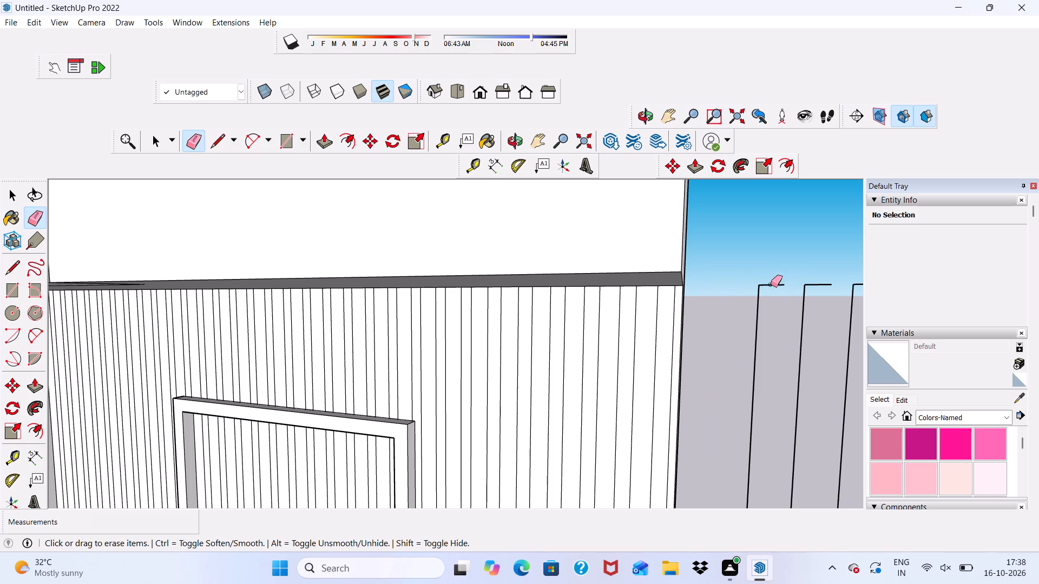
drag(770, 286, 763, 294)
drag(752, 315, 757, 327)
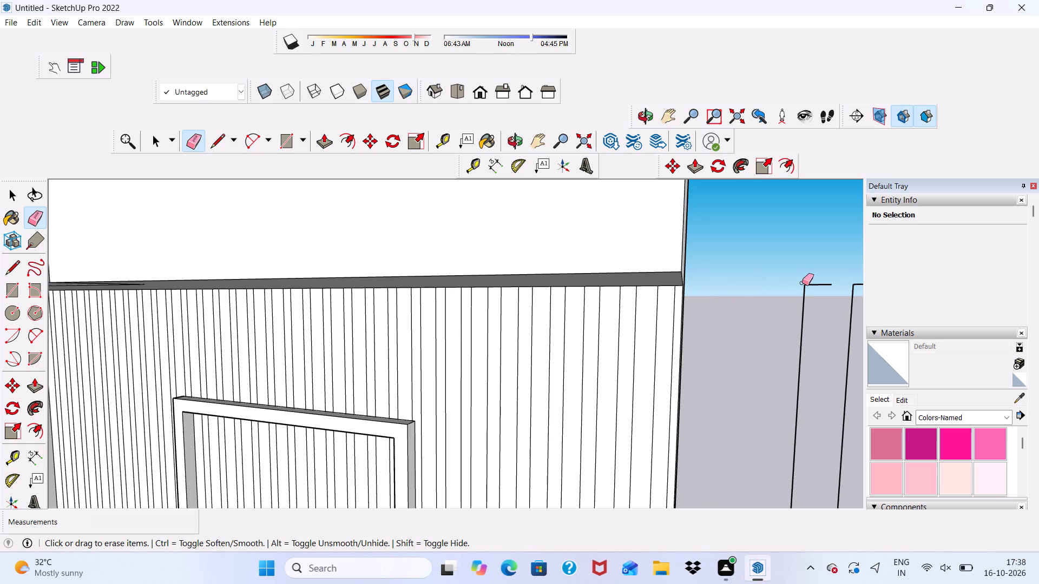
drag(808, 283, 801, 306)
scroll(679, 213, down, 10)
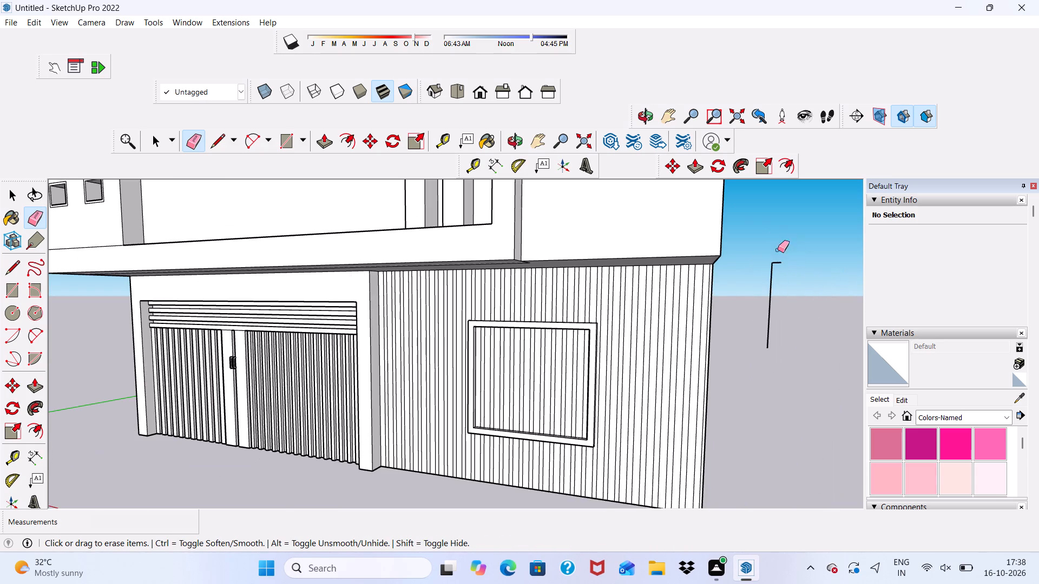
drag(775, 259, 762, 307)
Erase the short bottom edges left on the ground beyond the window wall's outer corner.
scroll(760, 190, down, 7)
scroll(745, 375, up, 6)
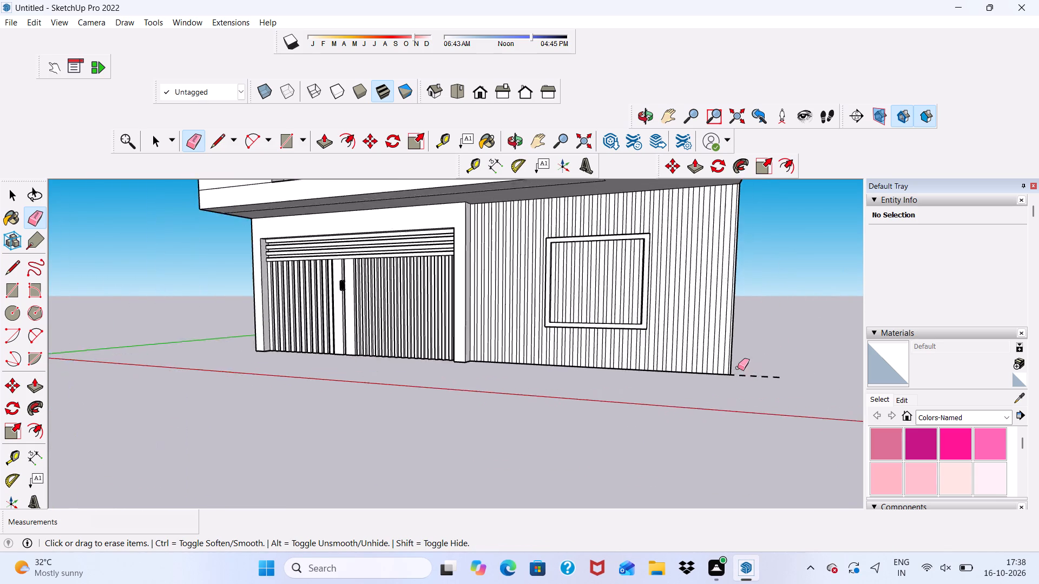
scroll(738, 368, up, 4)
scroll(732, 359, down, 1)
scroll(732, 373, up, 16)
drag(726, 370, 726, 389)
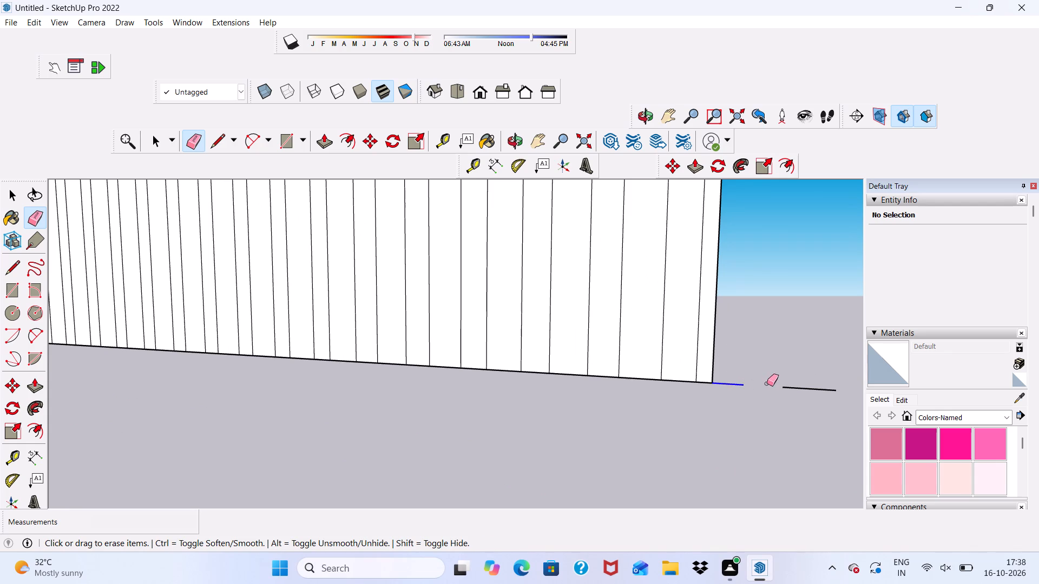
drag(798, 386, 744, 408)
scroll(566, 375, down, 9)
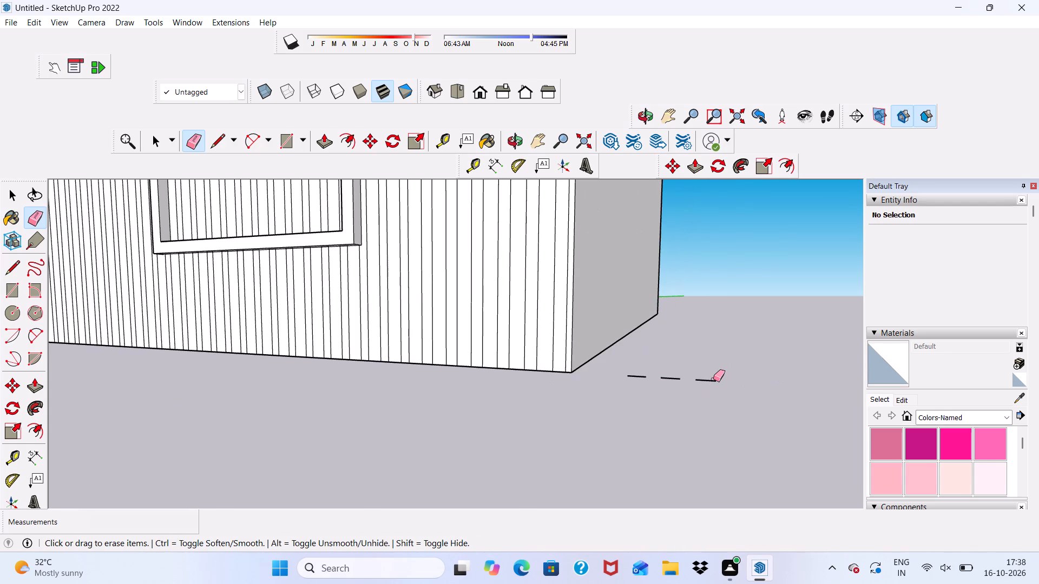
drag(713, 379, 633, 373)
scroll(628, 334, down, 4)
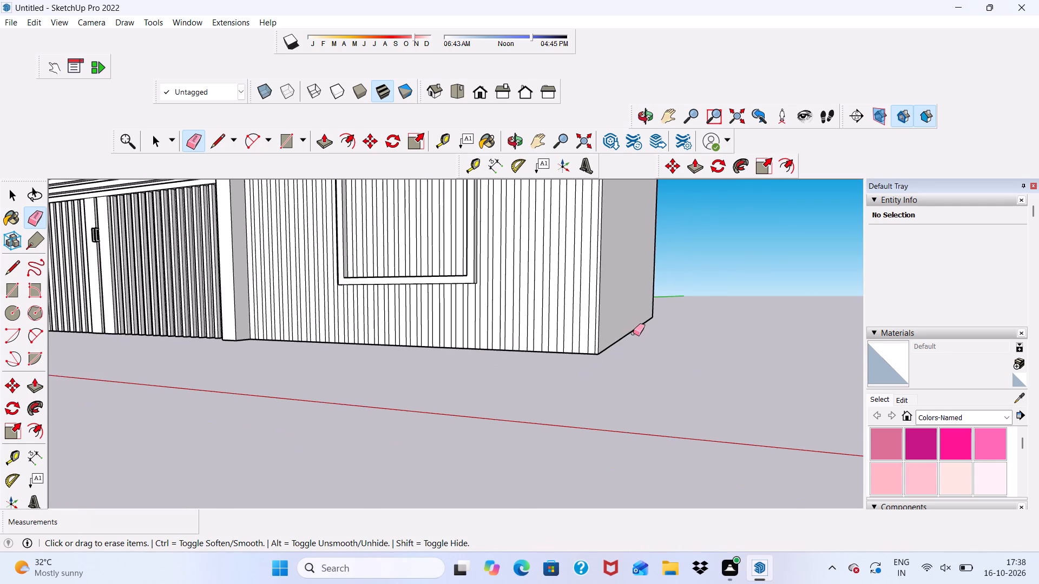
Push/Pull the strip face nearest the door pillar 2" out from the window wall.
key(space)
scroll(322, 261, up, 5)
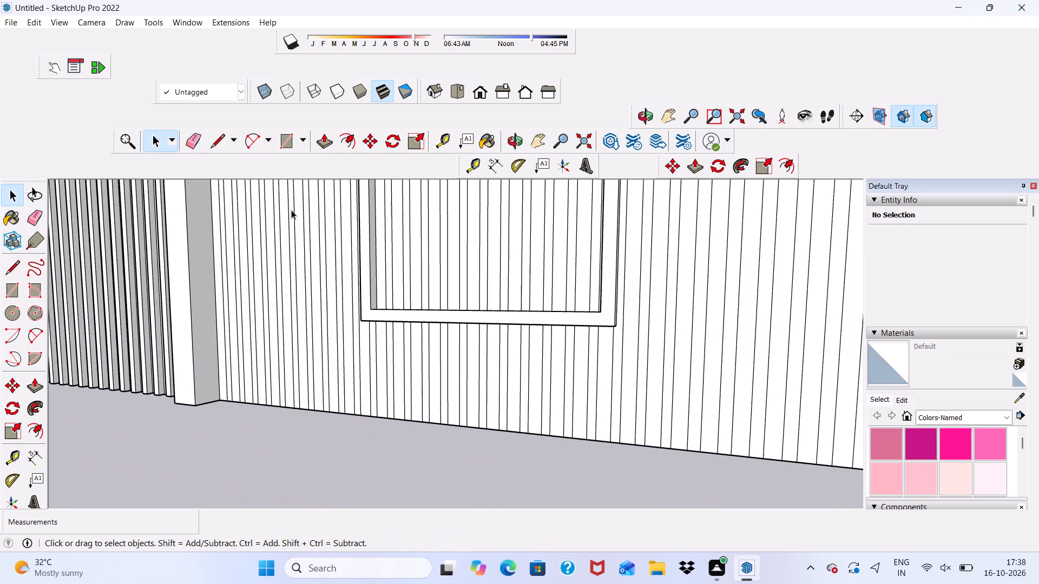
scroll(291, 210, up, 6)
middle_drag(403, 218, 522, 248)
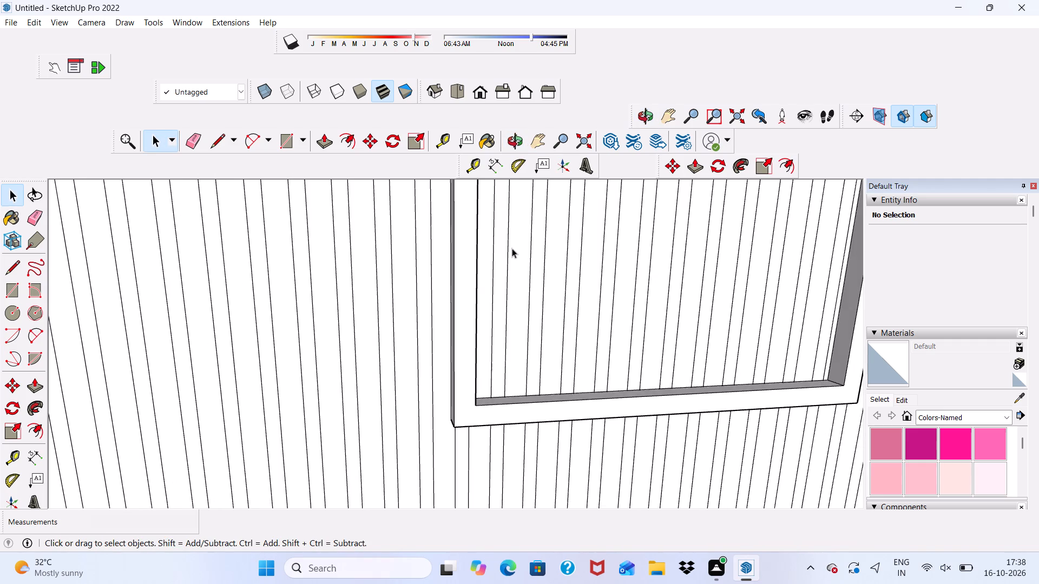
scroll(332, 288, down, 5)
scroll(323, 134, up, 2)
click(325, 132)
scroll(156, 260, up, 3)
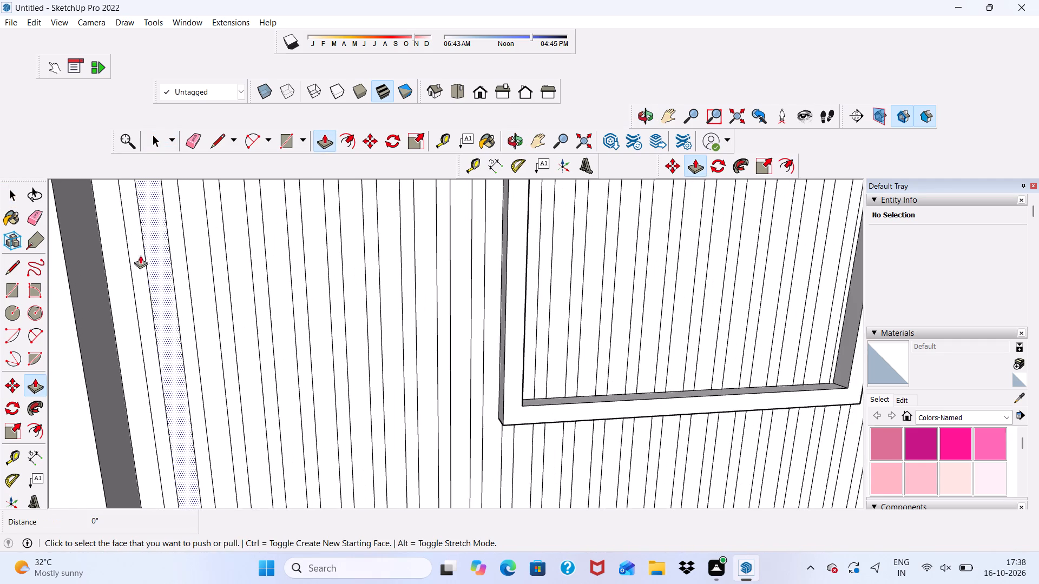
scroll(140, 255, up, 2)
click(119, 267)
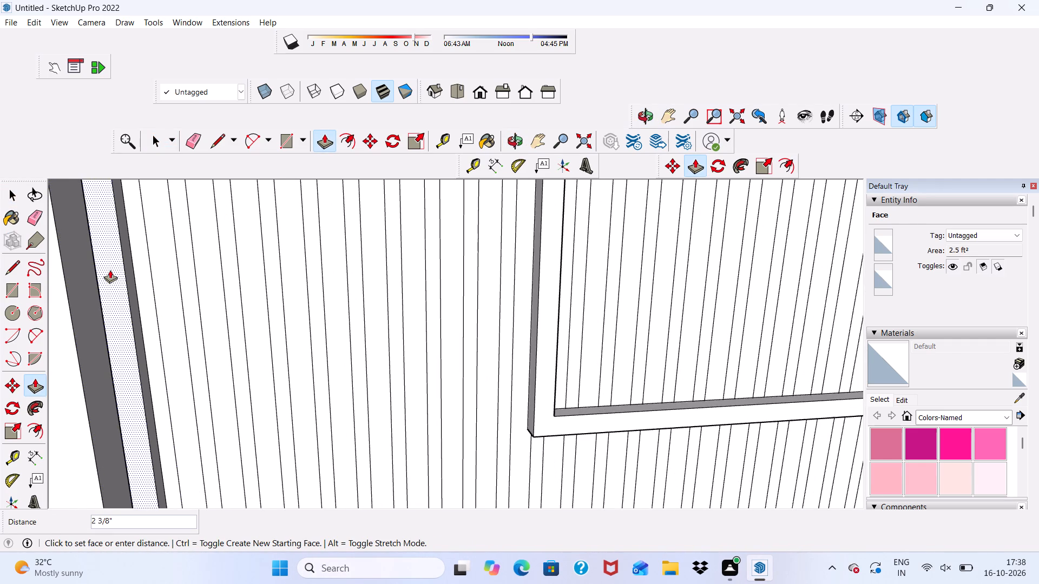
key(2)
key(shift+quotedbl)
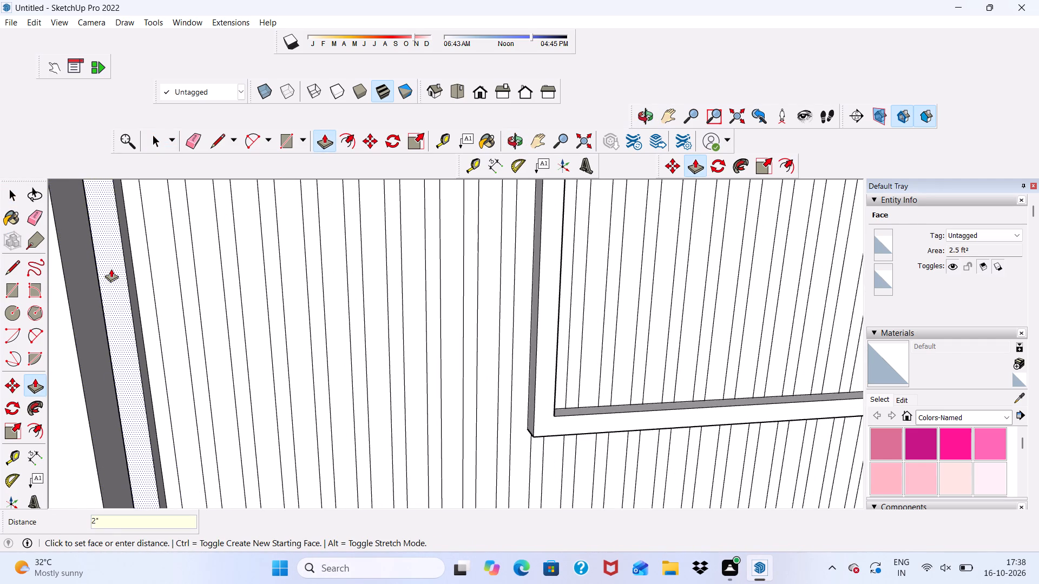
key(Return)
Push/Pull the second strip from the door pillar out 2", flush with the first raised strip.
scroll(173, 274, up, 1)
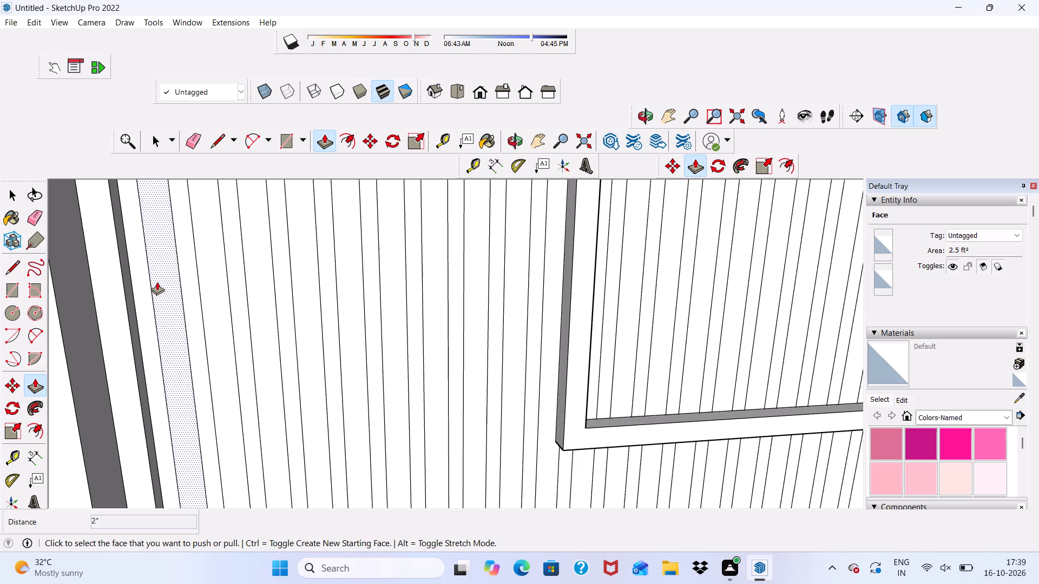
click(157, 282)
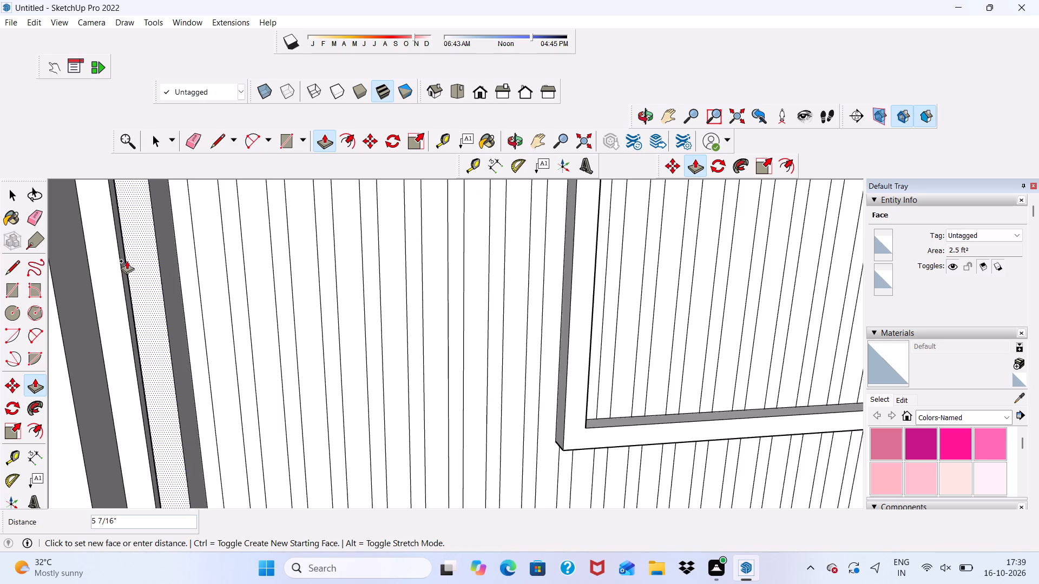
scroll(106, 251, down, 1)
middle_drag(106, 251, 167, 236)
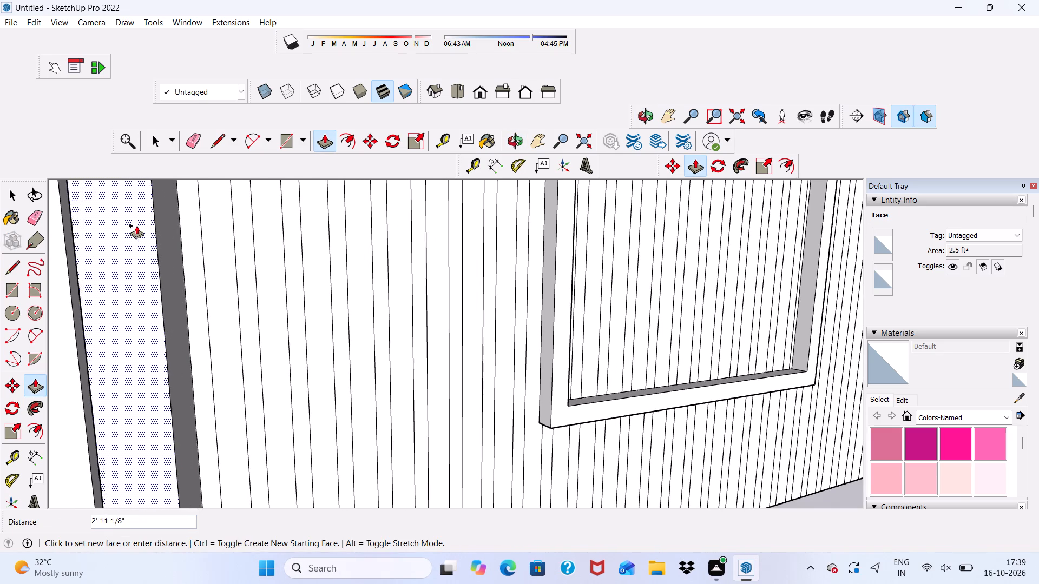
scroll(136, 225, down, 1)
middle_drag(236, 258, 227, 249)
scroll(222, 244, down, 6)
scroll(188, 243, up, 6)
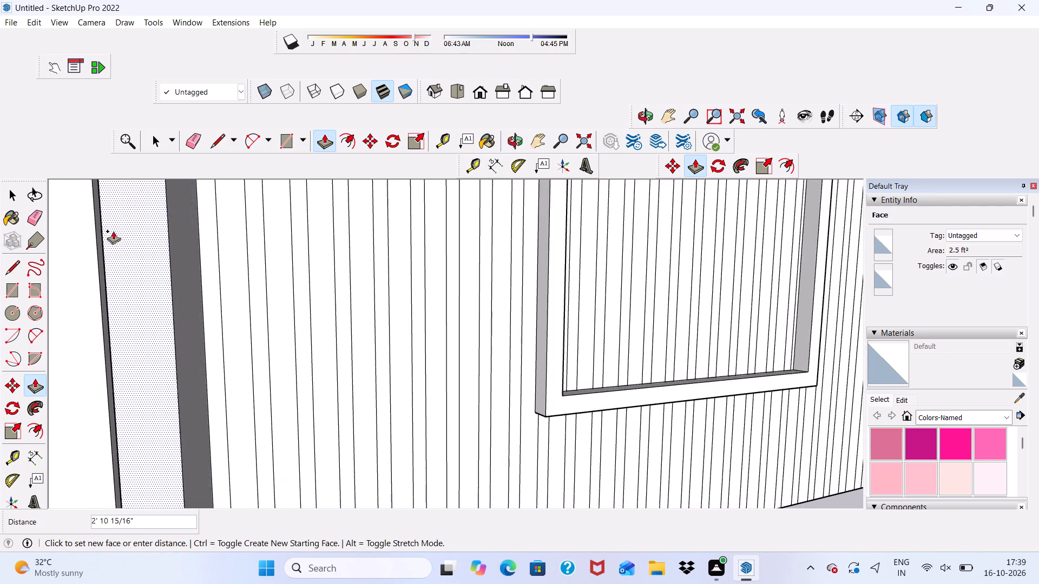
scroll(146, 236, down, 4)
middle_drag(251, 207, 199, 224)
scroll(285, 233, down, 2)
scroll(161, 246, up, 3)
scroll(135, 236, down, 2)
middle_drag(142, 236, 192, 203)
click(159, 272)
Push/Pull the third, fourth and fifth strips from the door pillar out 2", matching the raised strips.
scroll(222, 284, up, 5)
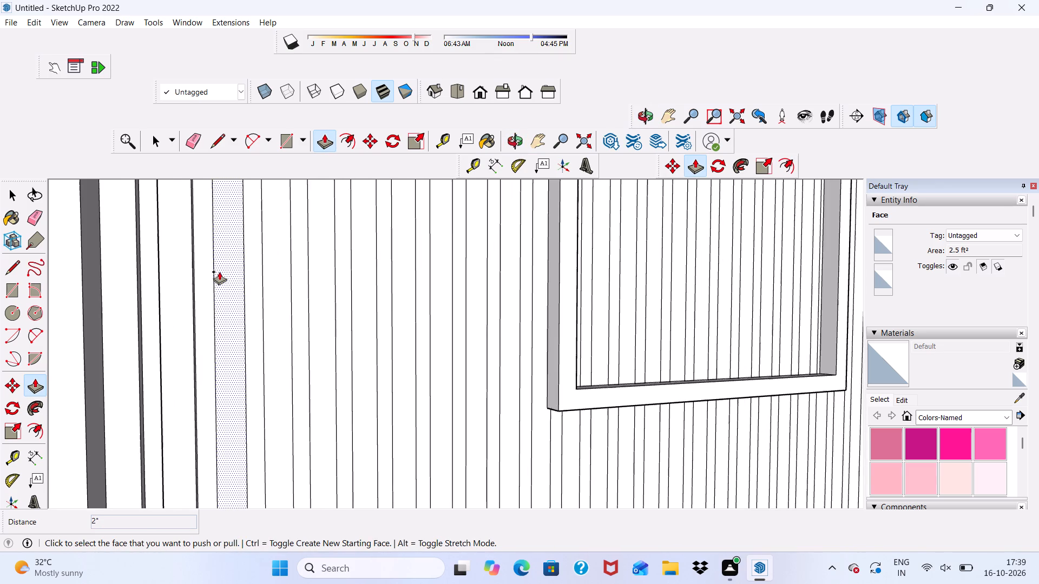
click(219, 271)
click(181, 297)
click(279, 288)
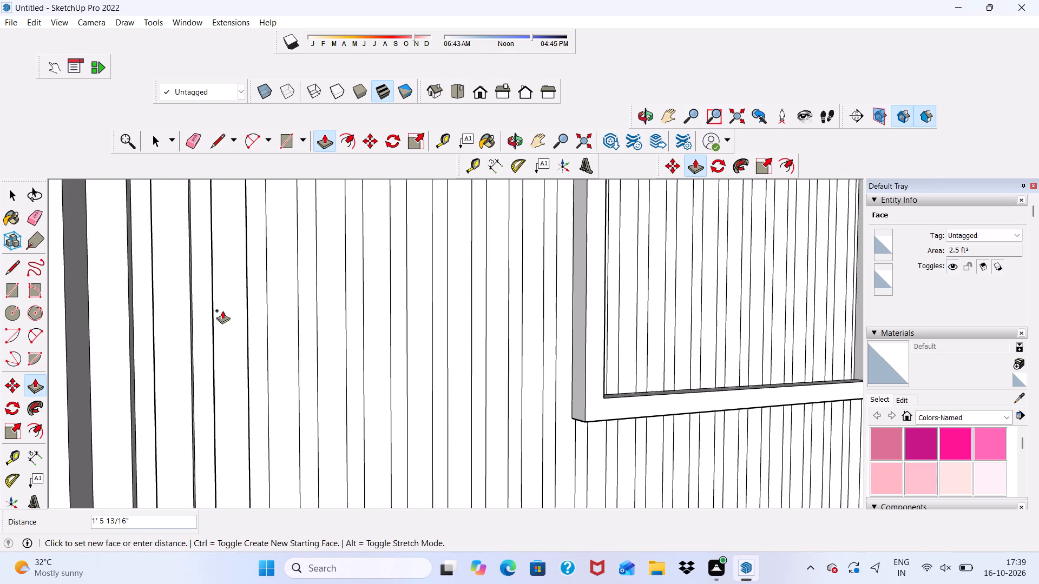
click(233, 313)
scroll(242, 310, down, 1)
middle_drag(239, 347, 111, 384)
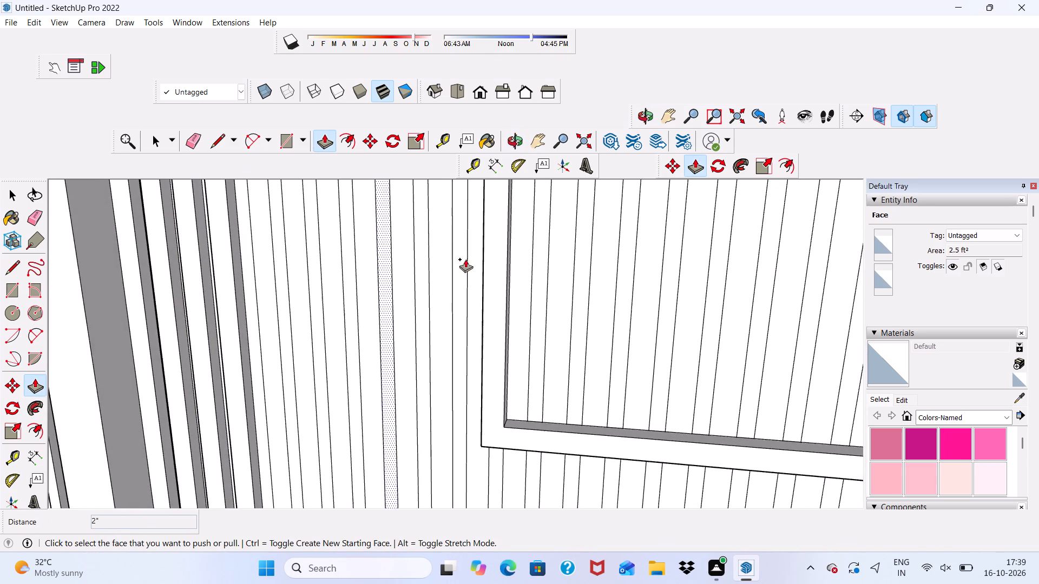
scroll(308, 237, up, 4)
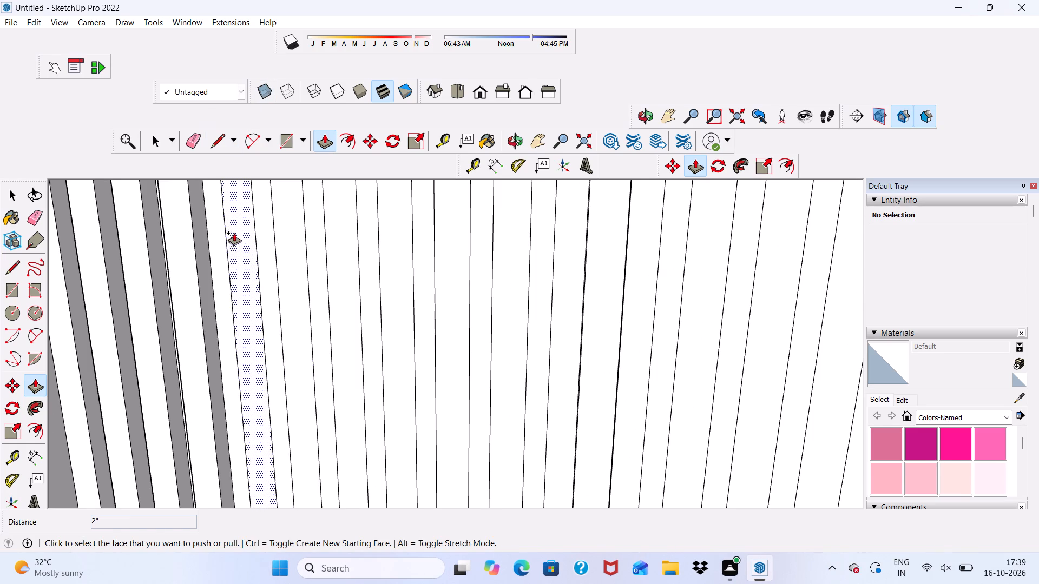
scroll(241, 251, up, 3)
click(243, 251)
scroll(200, 250, down, 3)
middle_drag(202, 250, 319, 235)
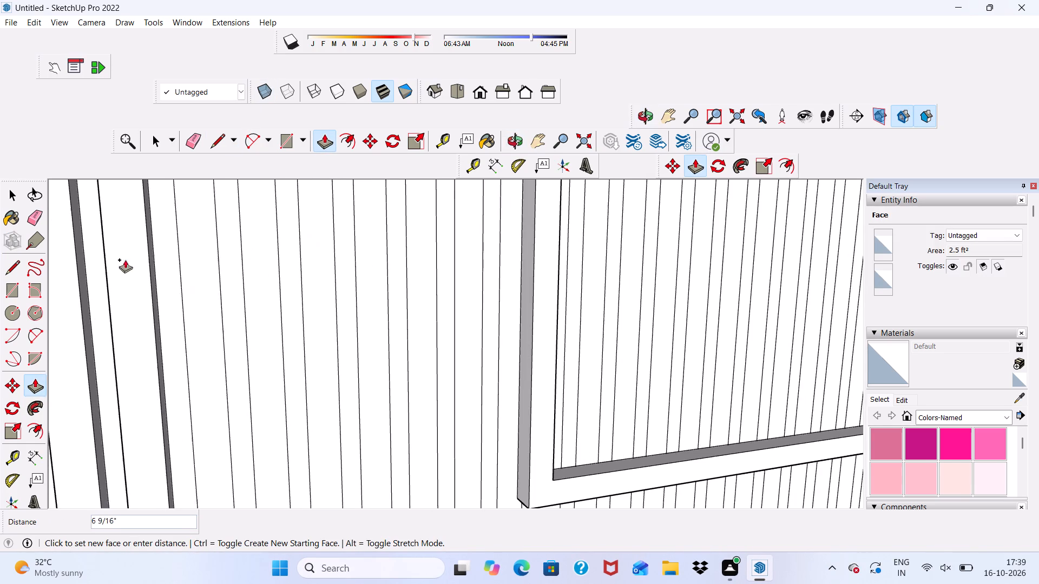
click(140, 263)
Push/Pull the next two flat strips towards the window out 2", level with the raised strips.
scroll(252, 287, up, 1)
click(252, 284)
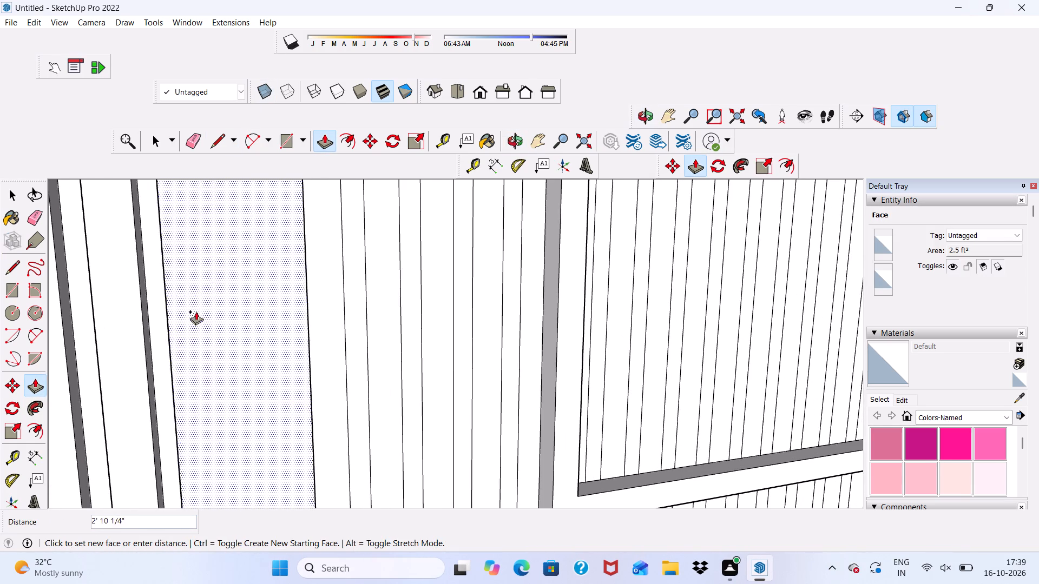
middle_drag(215, 283, 270, 276)
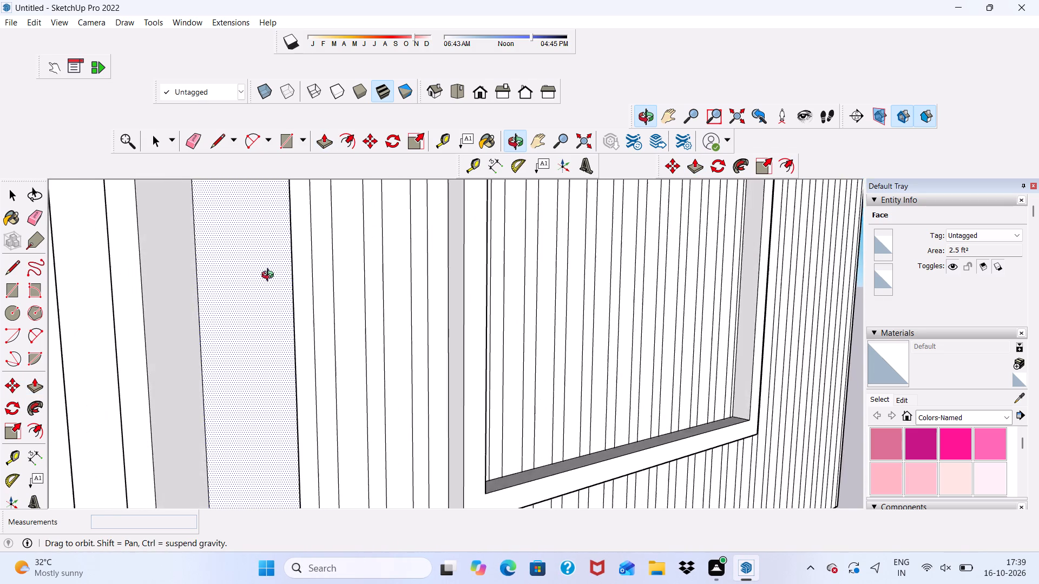
middle_drag(270, 276, 269, 276)
scroll(162, 278, down, 3)
scroll(114, 291, up, 1)
click(114, 291)
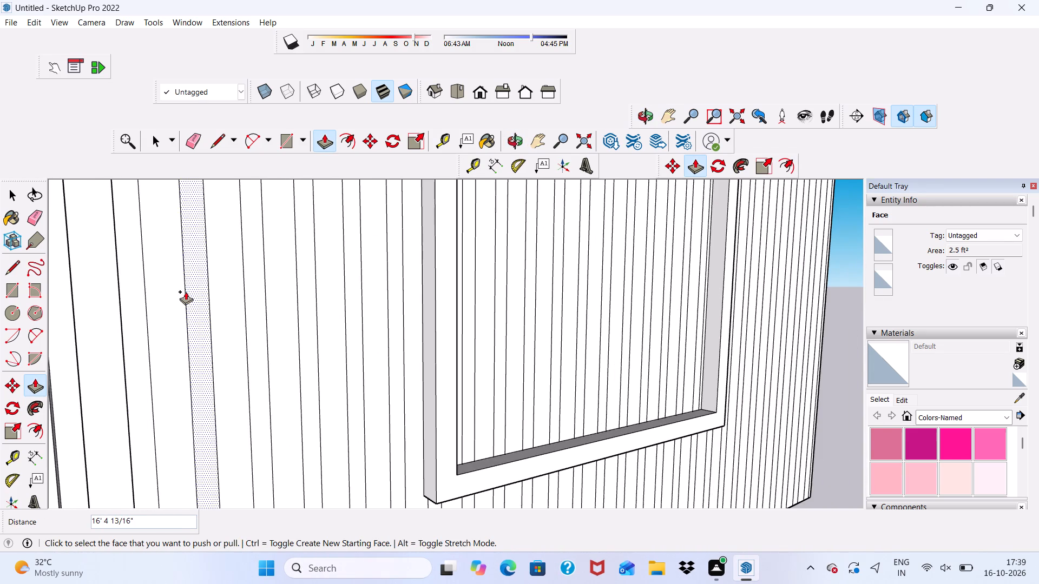
scroll(174, 289, down, 2)
middle_drag(178, 294, 93, 343)
scroll(116, 304, up, 1)
click(129, 301)
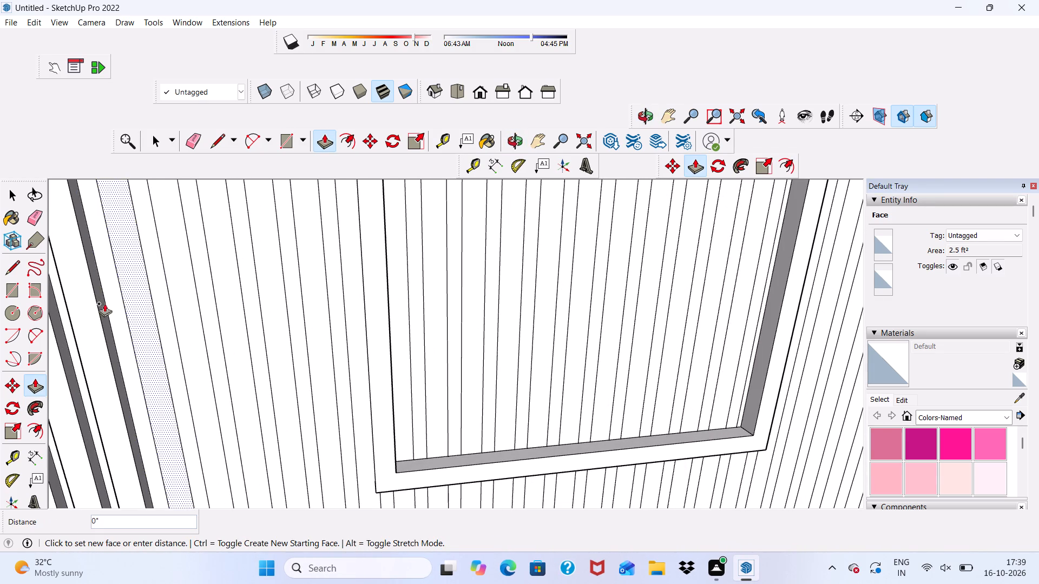
click(93, 294)
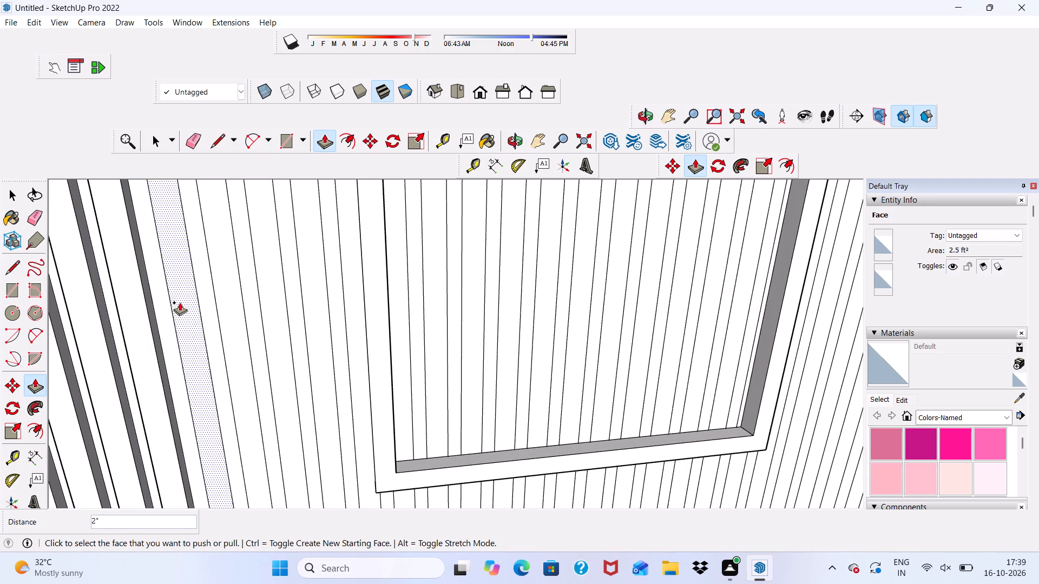
Push/Pull two more flat strips on the door side of the window out 2", level with their neighbours.
click(180, 302)
middle_drag(151, 305, 258, 264)
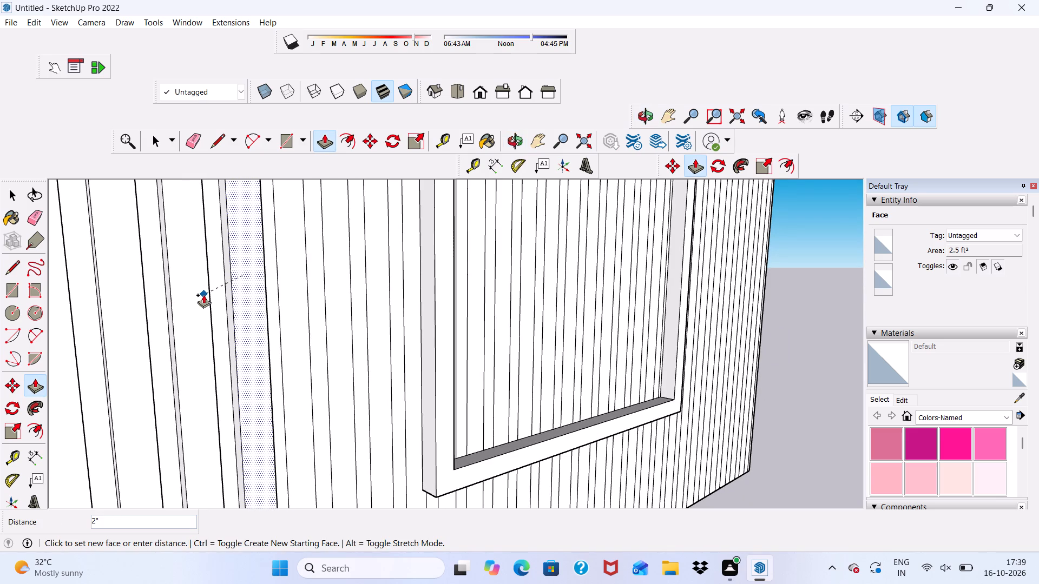
click(205, 295)
middle_drag(300, 310, 206, 333)
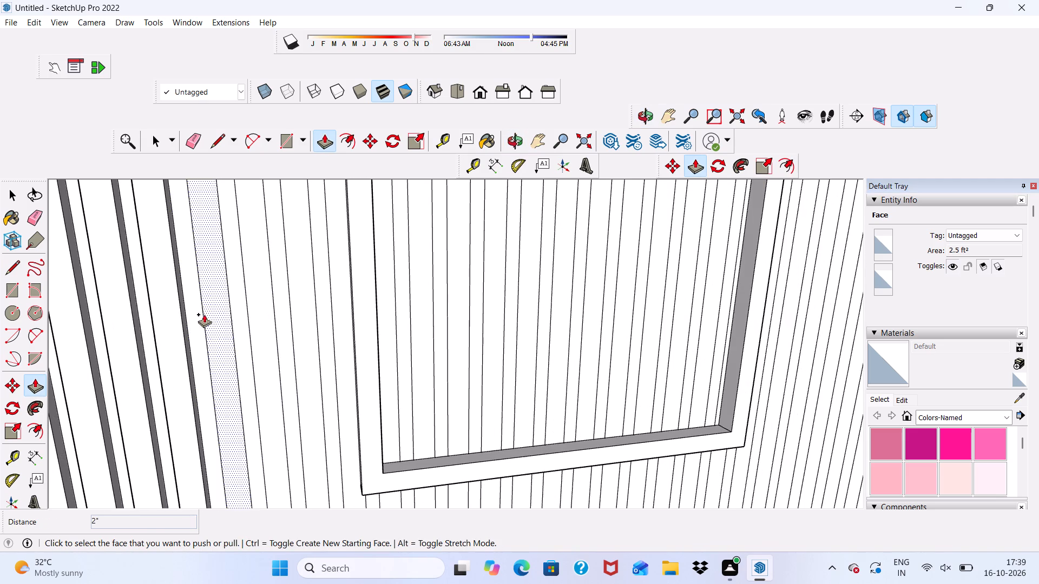
click(207, 310)
click(178, 300)
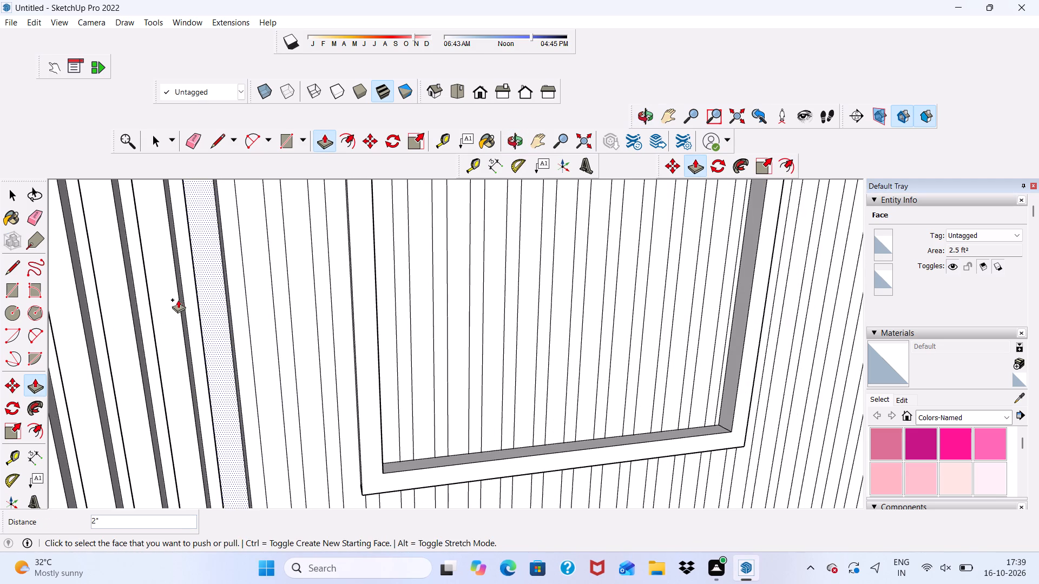
Push/Pull the next flat strip on the door side of the window out 2", level with the raised strips.
scroll(266, 301, up, 1)
click(266, 301)
scroll(220, 279, down, 1)
middle_drag(220, 279, 264, 251)
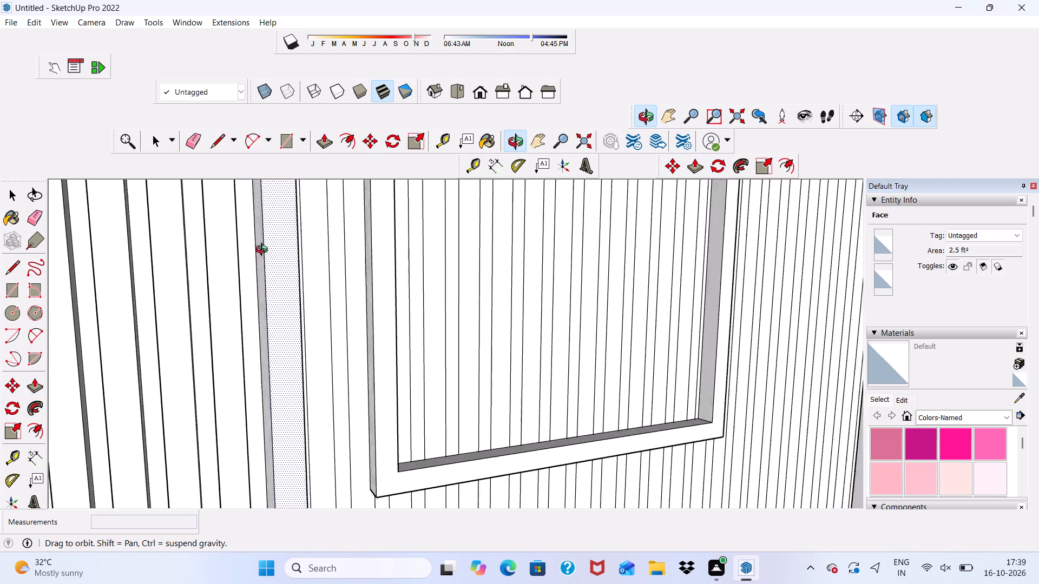
middle_drag(264, 251, 274, 249)
scroll(270, 276, up, 3)
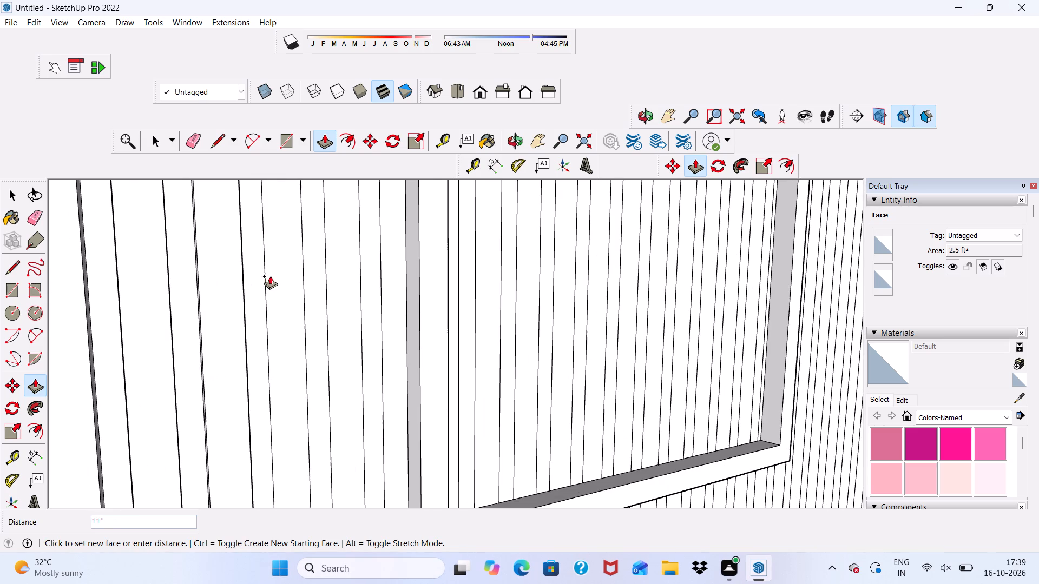
scroll(247, 294, up, 3)
scroll(253, 287, down, 2)
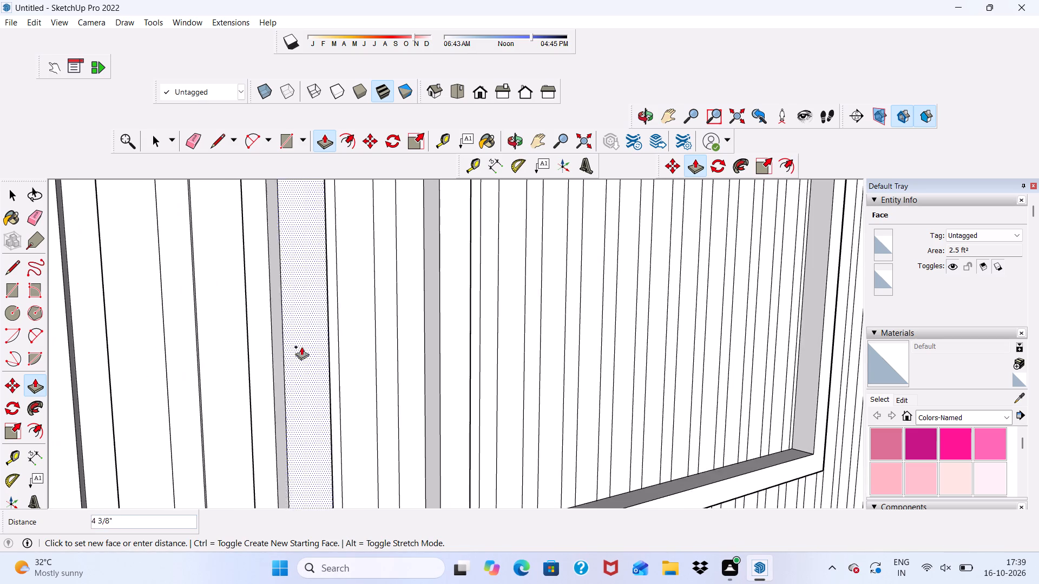
scroll(284, 292, down, 3)
middle_drag(312, 328, 286, 361)
scroll(275, 346, up, 4)
scroll(224, 343, up, 4)
scroll(210, 331, down, 5)
middle_drag(210, 331, 108, 353)
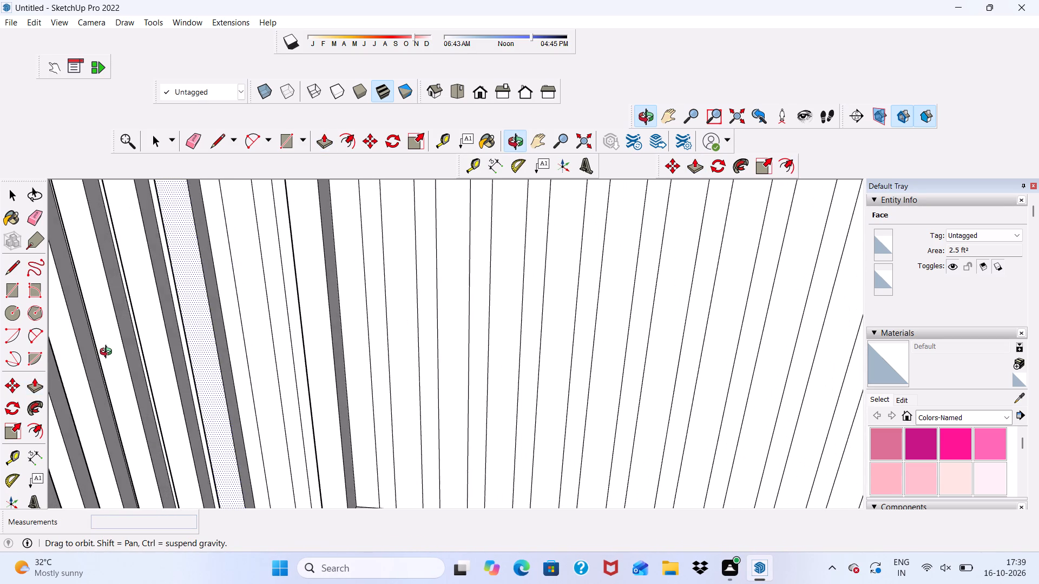
middle_drag(108, 353, 108, 353)
scroll(234, 298, down, 3)
middle_drag(238, 306, 260, 293)
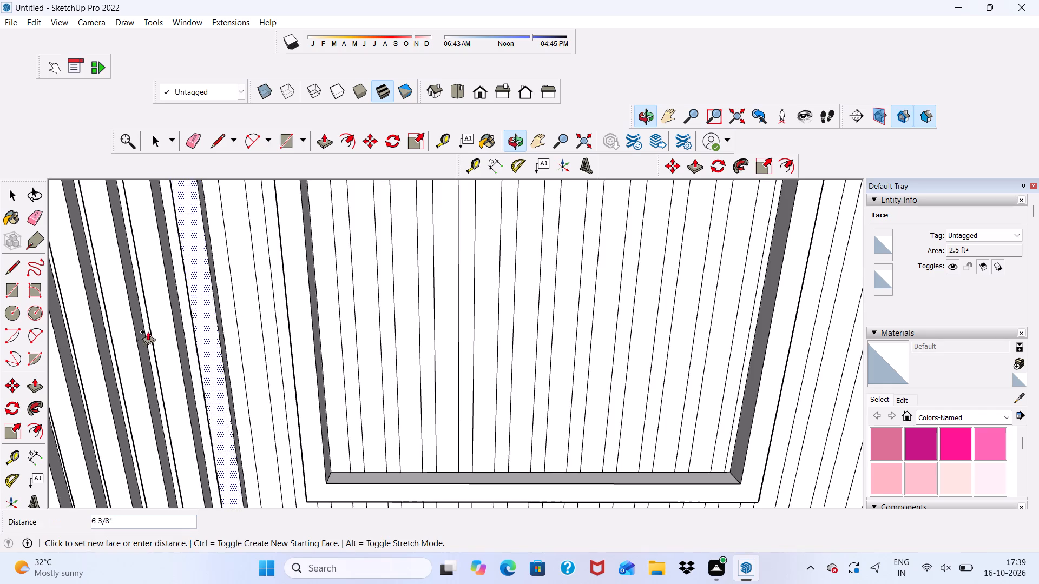
scroll(143, 333, up, 4)
scroll(182, 297, down, 1)
middle_drag(184, 297, 265, 262)
scroll(176, 296, up, 2)
scroll(182, 283, down, 2)
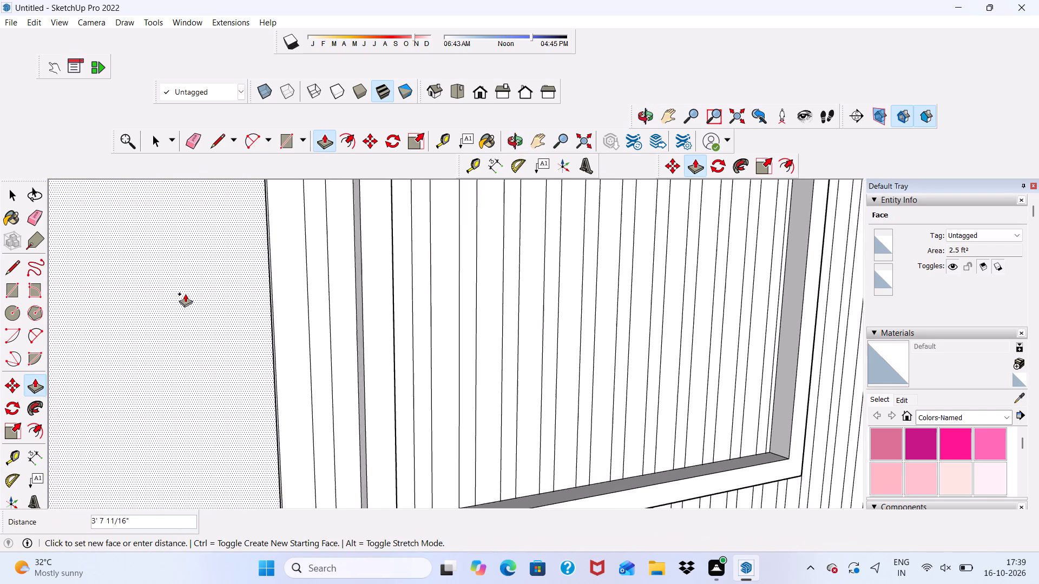
scroll(185, 294, down, 7)
scroll(242, 255, down, 7)
middle_drag(274, 290, 254, 250)
scroll(249, 249, down, 8)
middle_drag(265, 296, 318, 301)
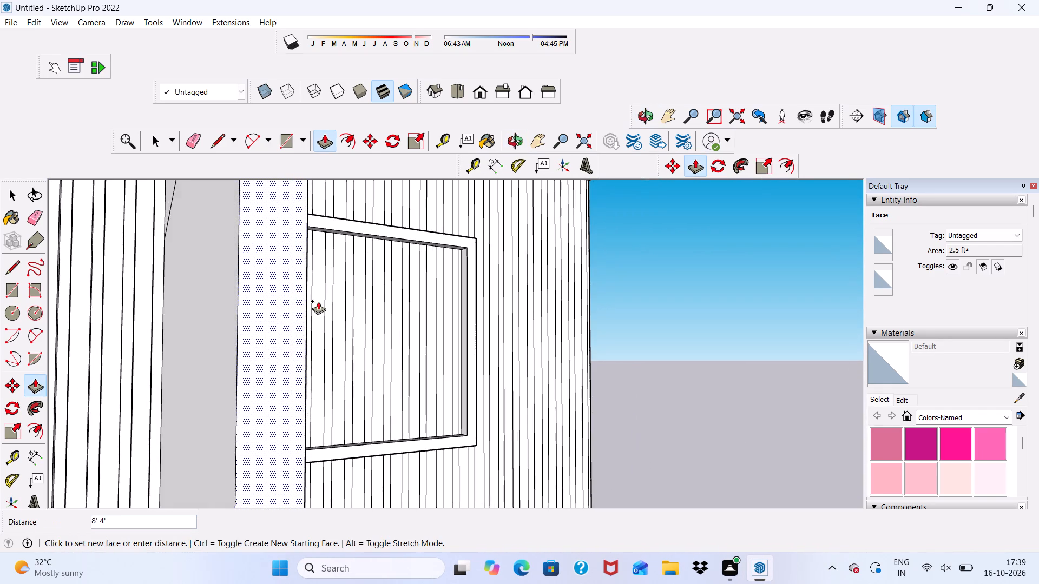
scroll(160, 289, up, 8)
scroll(141, 268, down, 4)
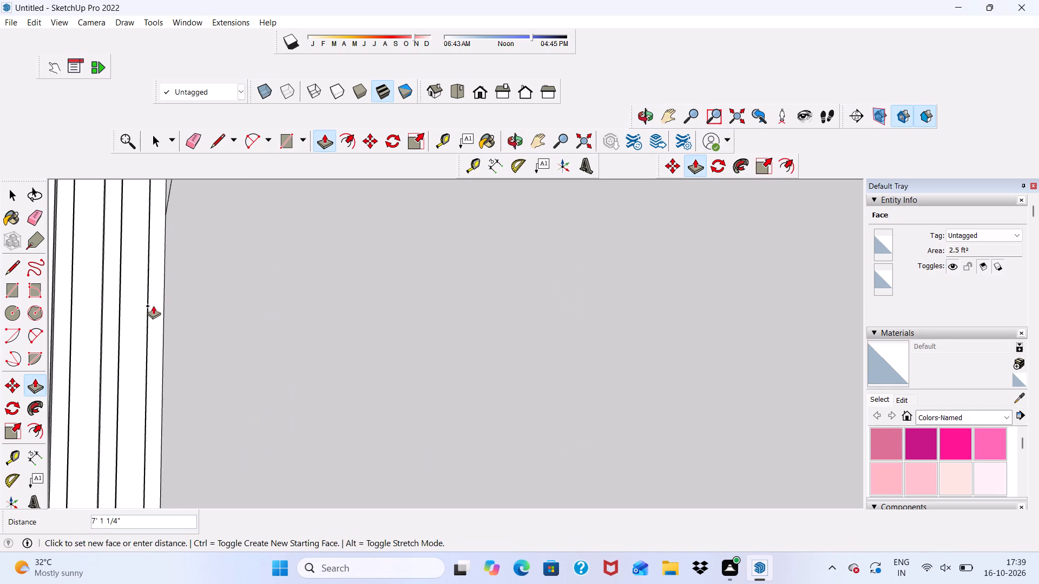
scroll(152, 304, up, 4)
scroll(139, 293, down, 1)
click(144, 291)
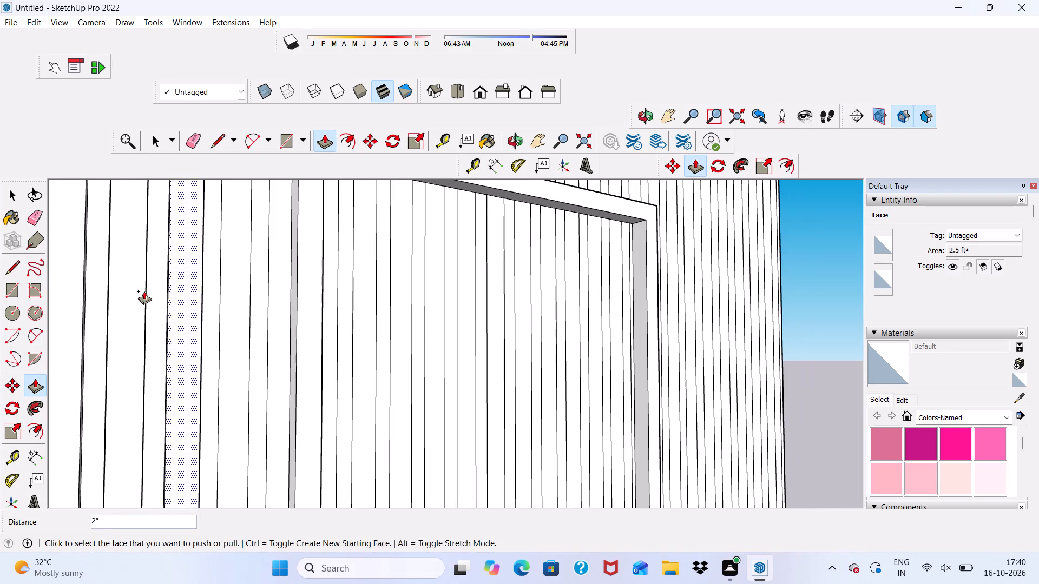
Push/Pull the following flat strip towards the window frame out 2", matching its raised neighbours.
scroll(179, 318, down, 4)
middle_drag(223, 329, 87, 366)
scroll(244, 324, up, 5)
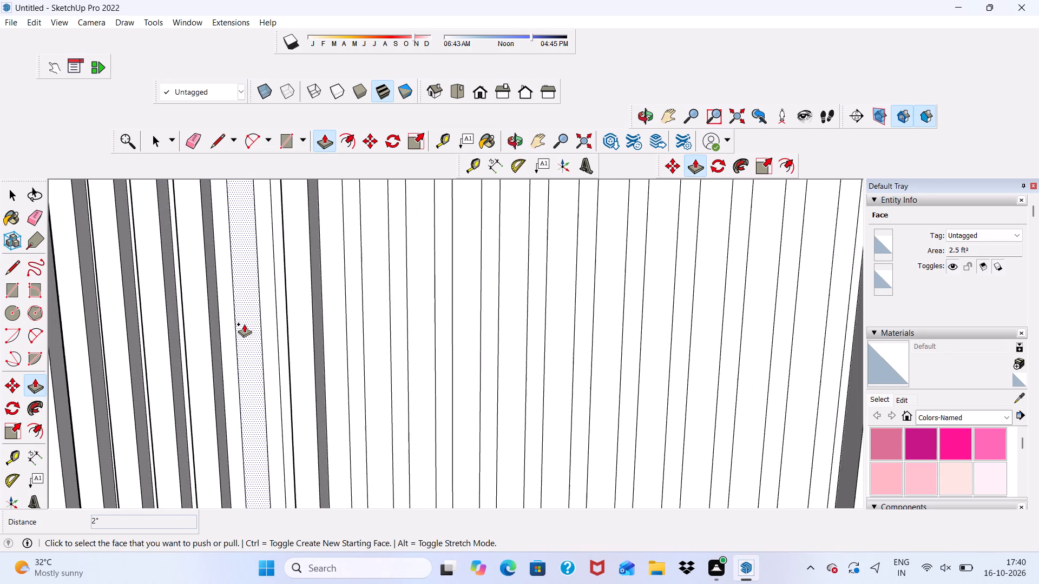
scroll(254, 315, up, 5)
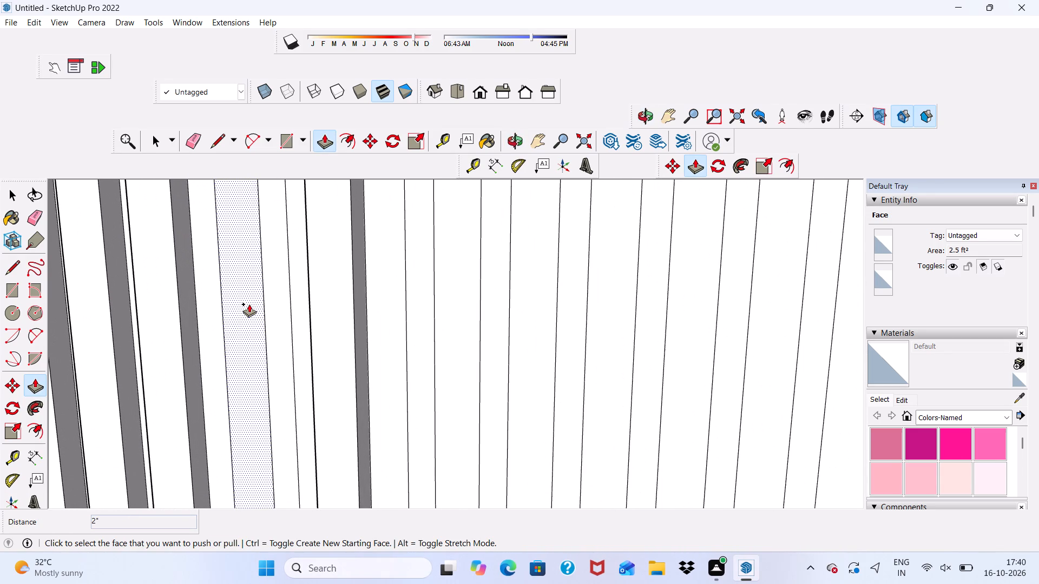
click(249, 304)
scroll(143, 270, up, 2)
scroll(158, 268, down, 2)
middle_drag(178, 278, 270, 272)
scroll(75, 292, down, 1)
middle_drag(85, 292, 206, 247)
scroll(206, 243, down, 20)
scroll(206, 243, down, 1)
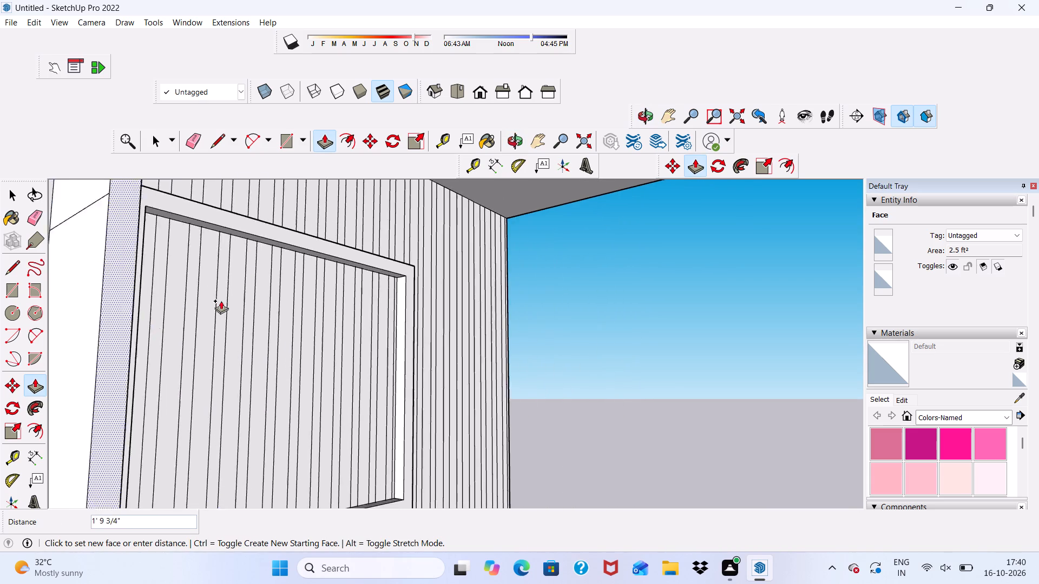
scroll(221, 301, down, 13)
scroll(106, 260, up, 5)
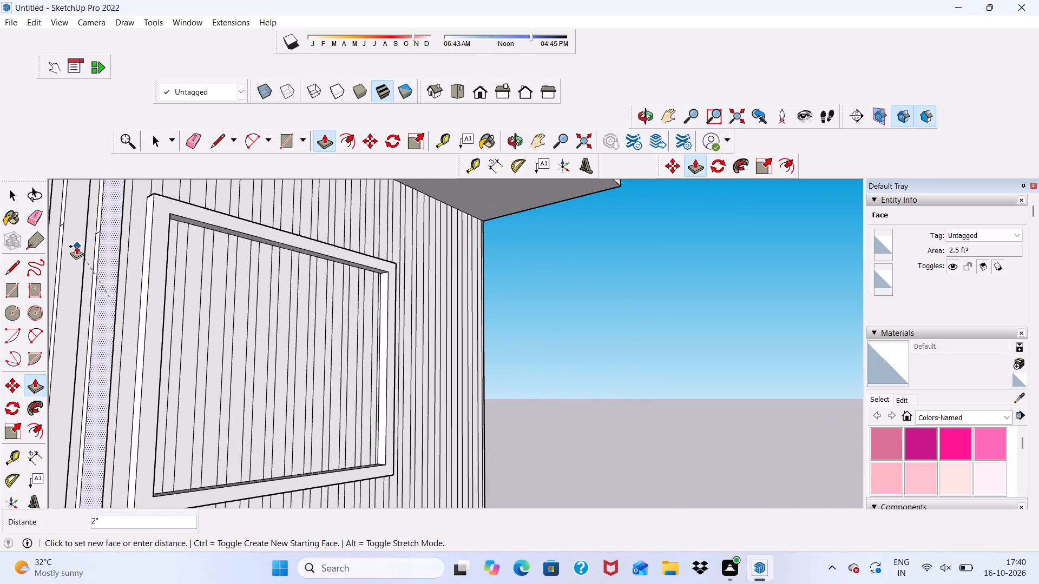
scroll(81, 269, up, 1)
click(82, 271)
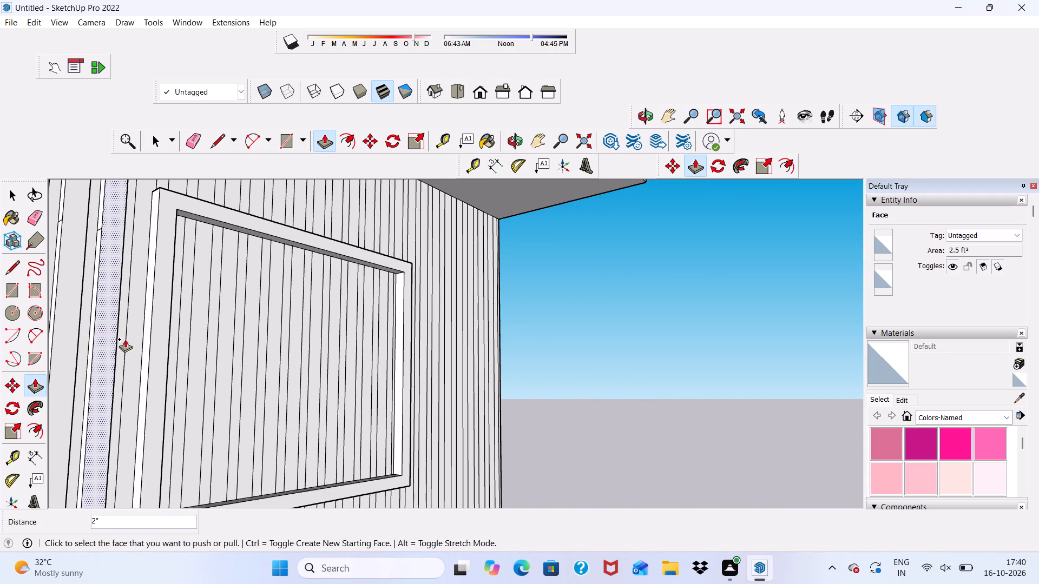
Push/Pull the last flat strip directly beside the window frame's door-side edge out 2".
scroll(141, 339, up, 5)
click(129, 317)
scroll(97, 328, up, 2)
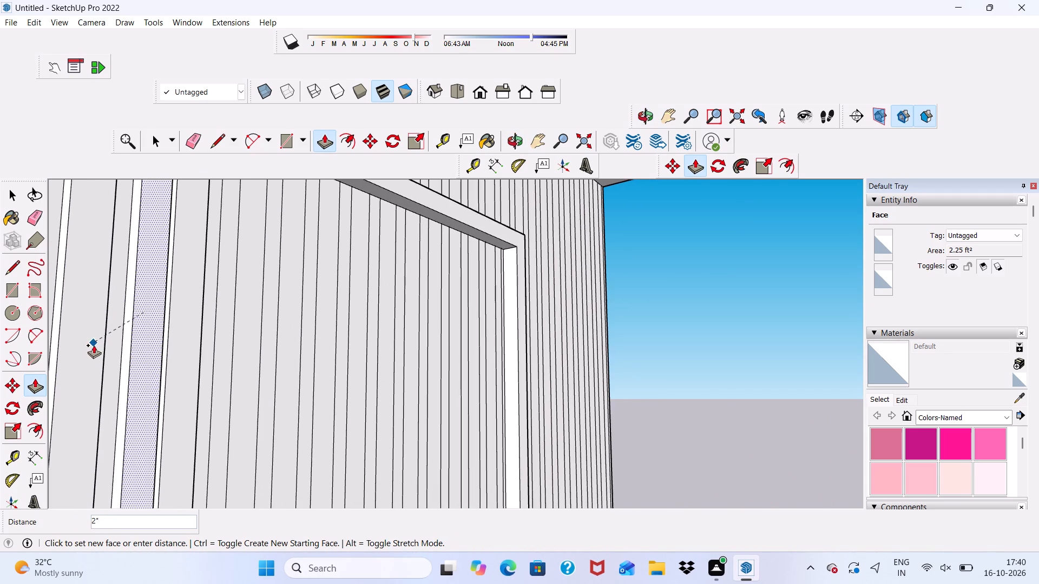
click(68, 263)
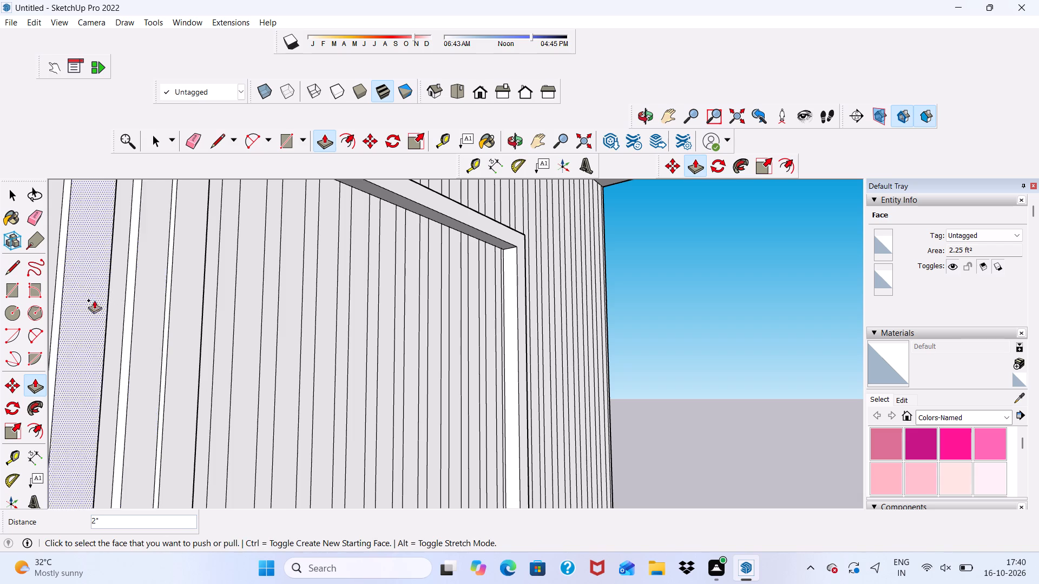
Erase the vertical strip lines that cross the window pane inside the frame.
scroll(109, 321, down, 4)
middle_drag(217, 365, 86, 393)
scroll(167, 373, down, 1)
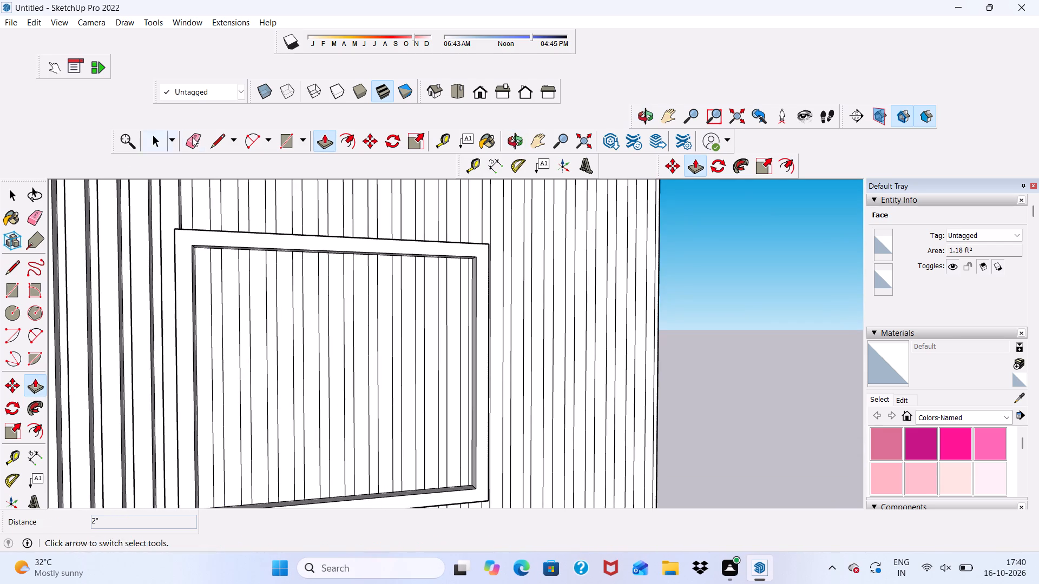
click(198, 135)
drag(207, 301, 462, 354)
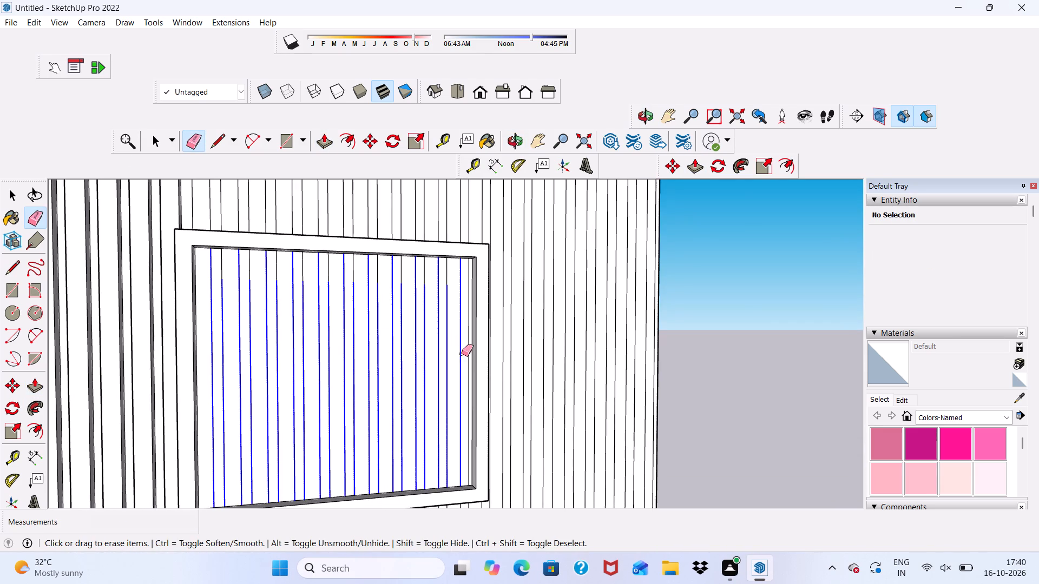
drag(462, 354, 466, 358)
Erase the leftover line stubs along the pane's top edge and the remaining line beside the frame's far inner side.
scroll(429, 284, up, 6)
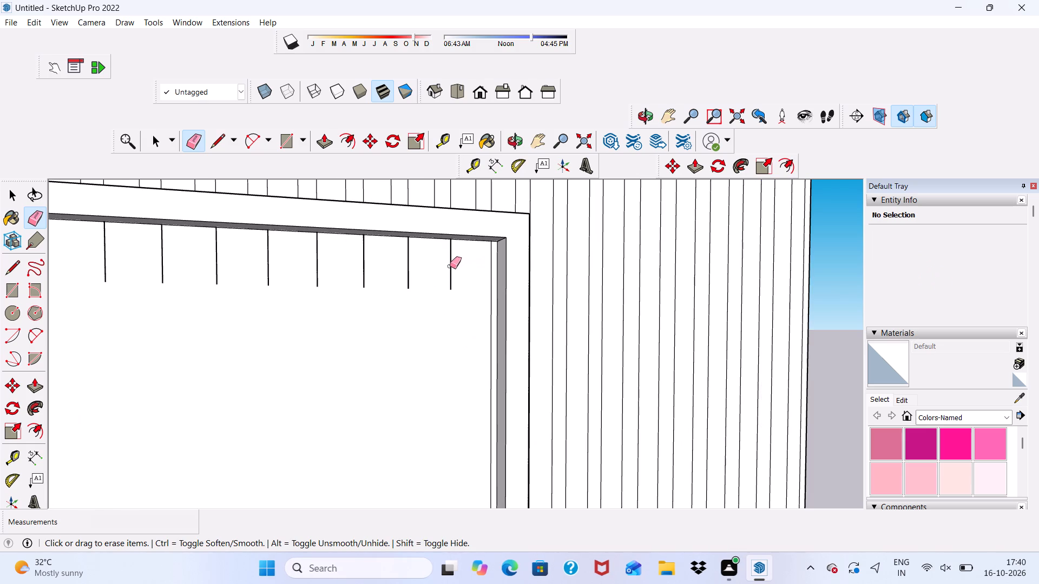
drag(449, 266, 197, 284)
click(197, 284)
scroll(218, 291, down, 6)
scroll(425, 305, up, 9)
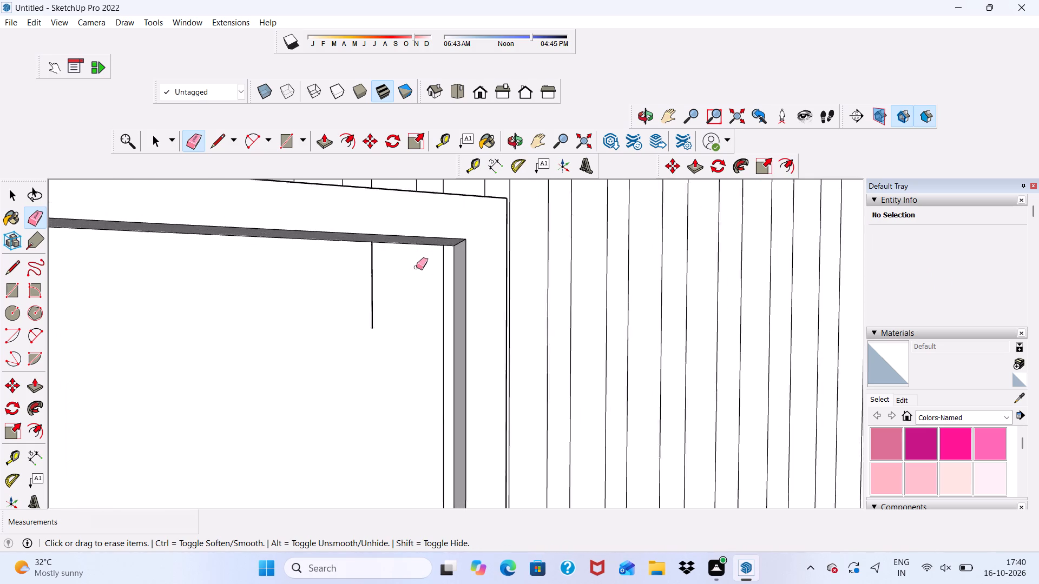
scroll(416, 267, up, 6)
drag(444, 284, 448, 289)
drag(308, 284, 319, 296)
drag(339, 302, 321, 316)
drag(445, 385, 451, 390)
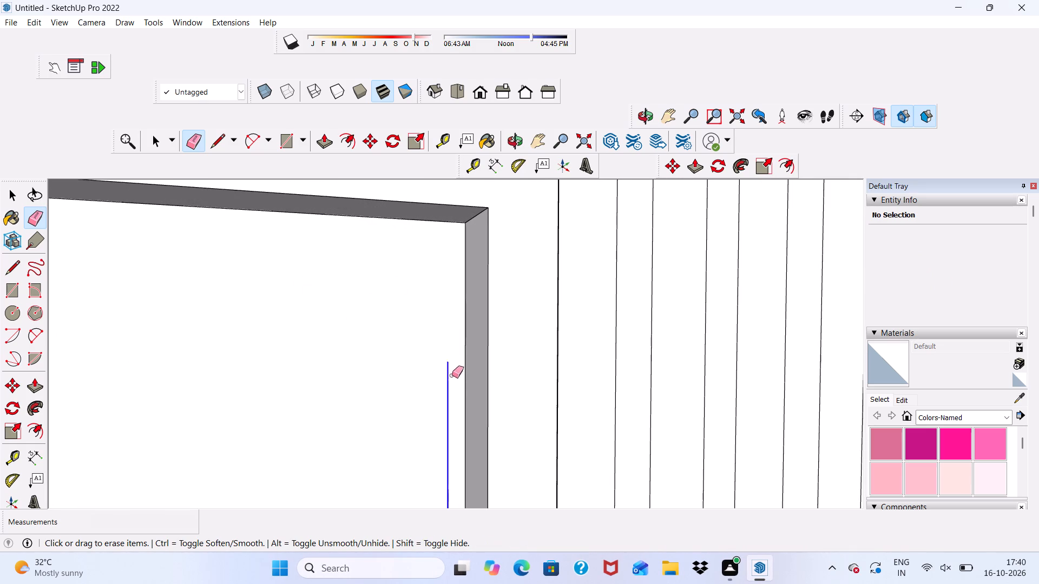
Erase the remaining line stubs at the top of the pane near the frame's door-side corner.
scroll(412, 294, down, 19)
middle_drag(269, 350, 156, 333)
scroll(245, 336, up, 12)
drag(248, 320, 299, 322)
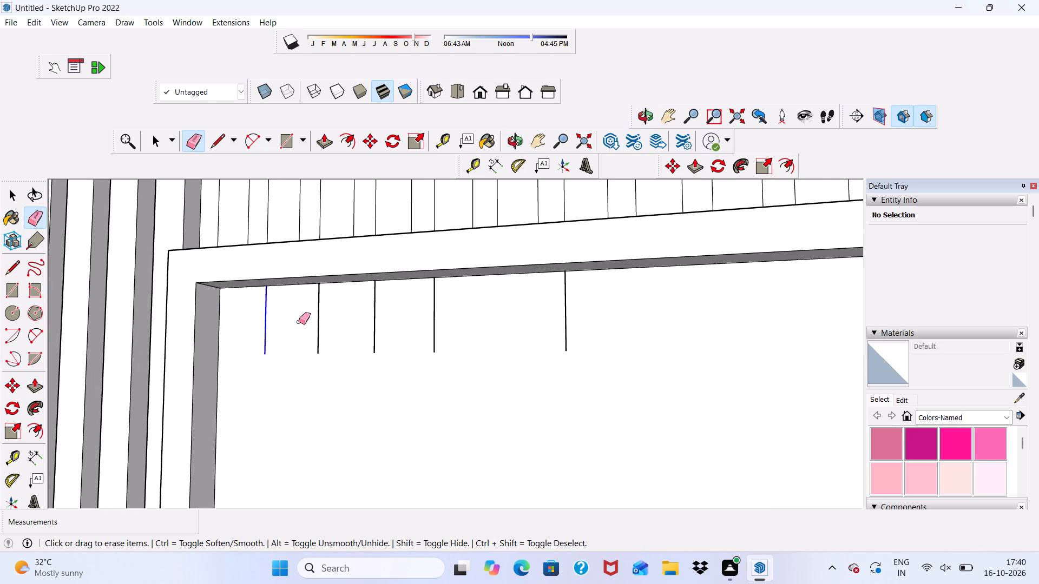
drag(299, 322, 579, 330)
click(579, 330)
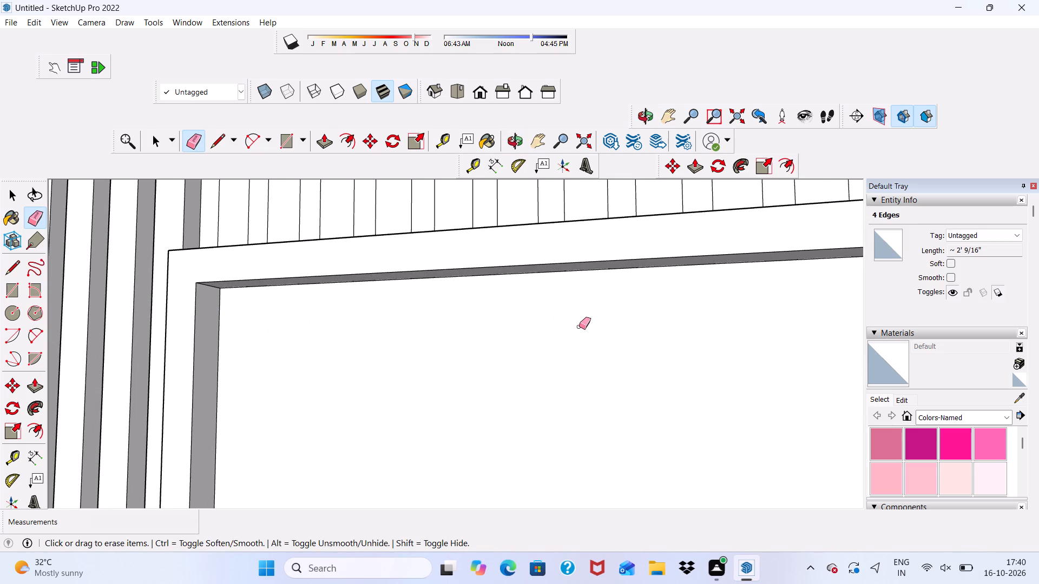
Push/Pull the first flat strip above the window, nearest the door-side raised strips, out 2" to match them.
scroll(372, 298, down, 5)
key(space)
scroll(318, 266, down, 2)
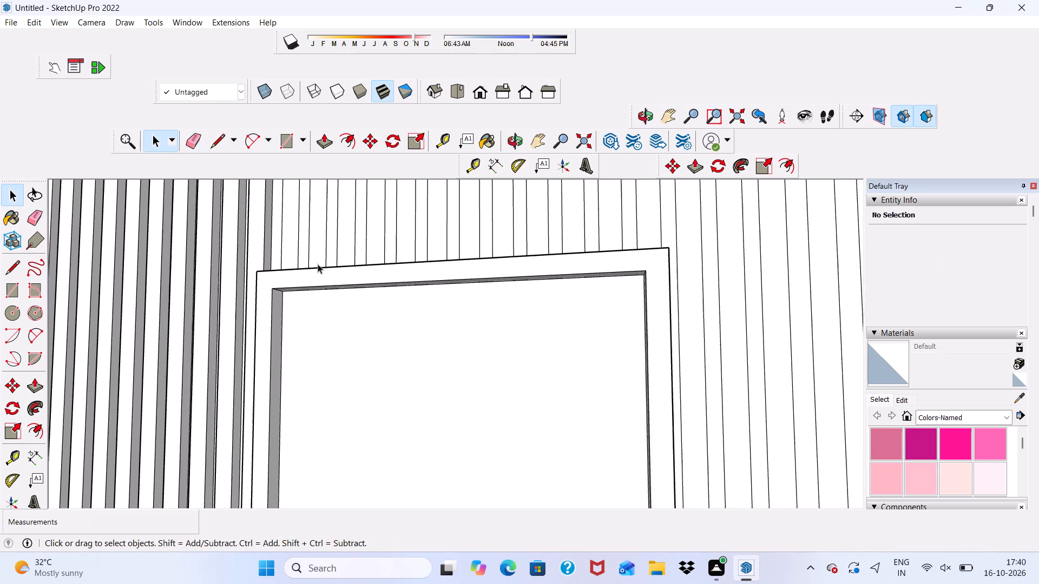
scroll(318, 264, down, 7)
scroll(290, 184, up, 13)
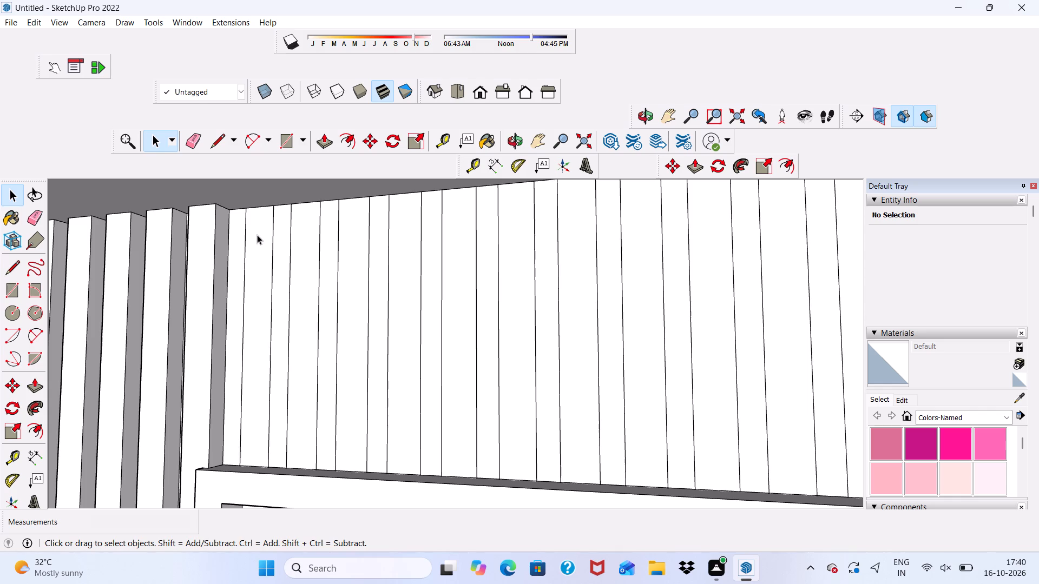
click(258, 235)
click(324, 142)
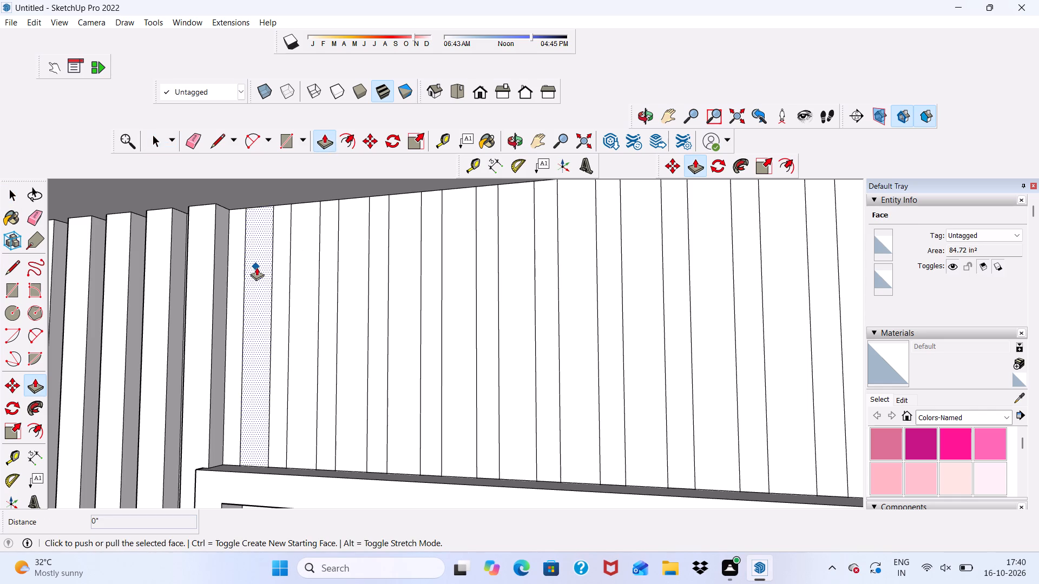
click(258, 268)
scroll(214, 258, down, 2)
middle_drag(214, 258, 382, 295)
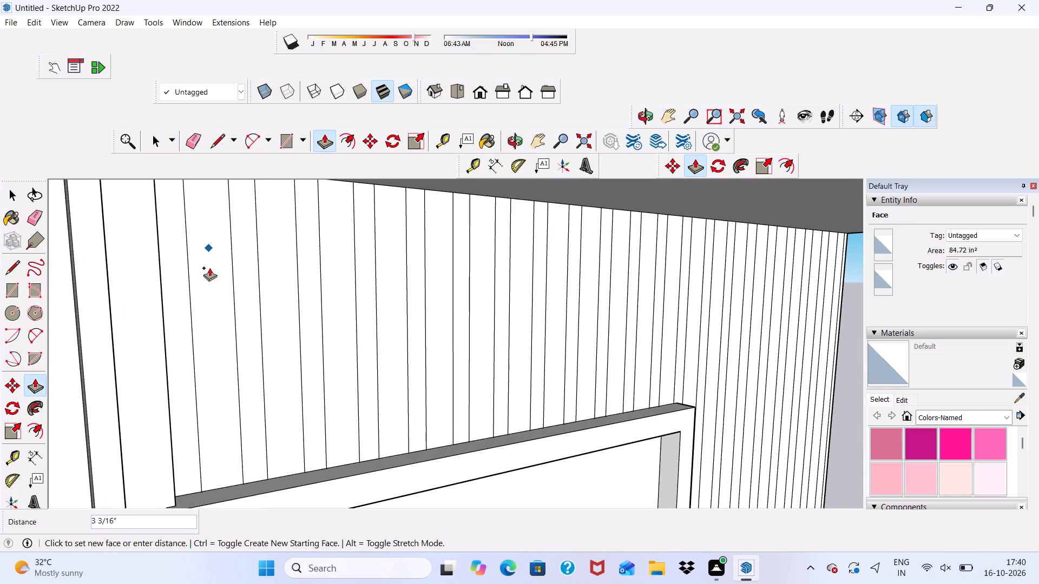
scroll(209, 256, down, 6)
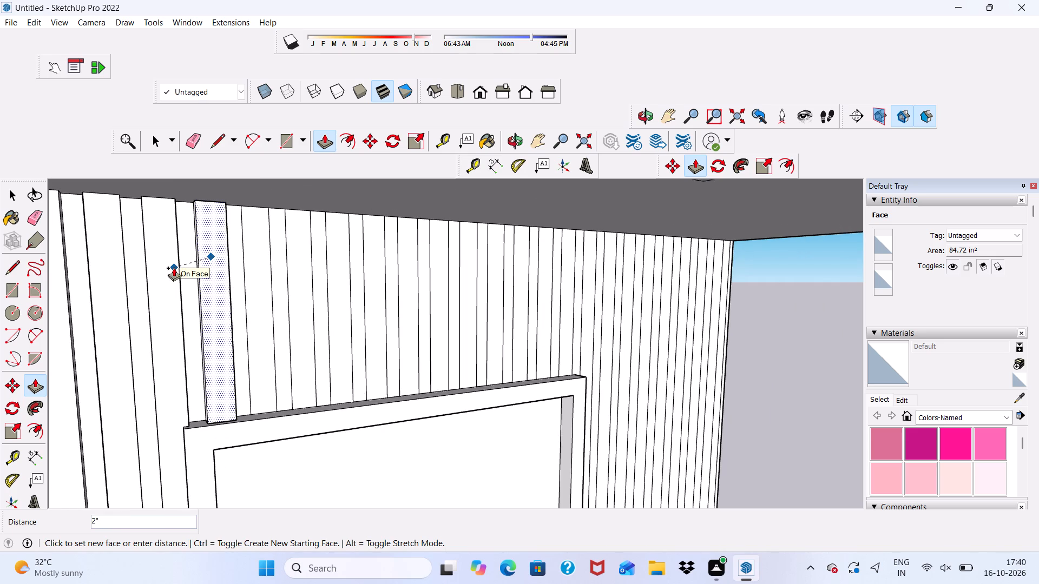
scroll(172, 268, up, 4)
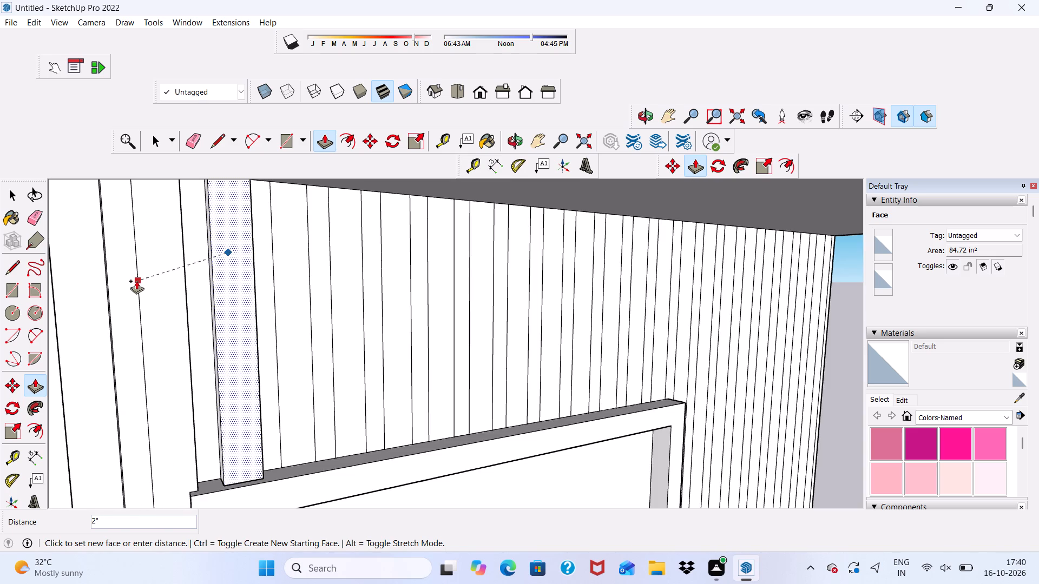
click(136, 281)
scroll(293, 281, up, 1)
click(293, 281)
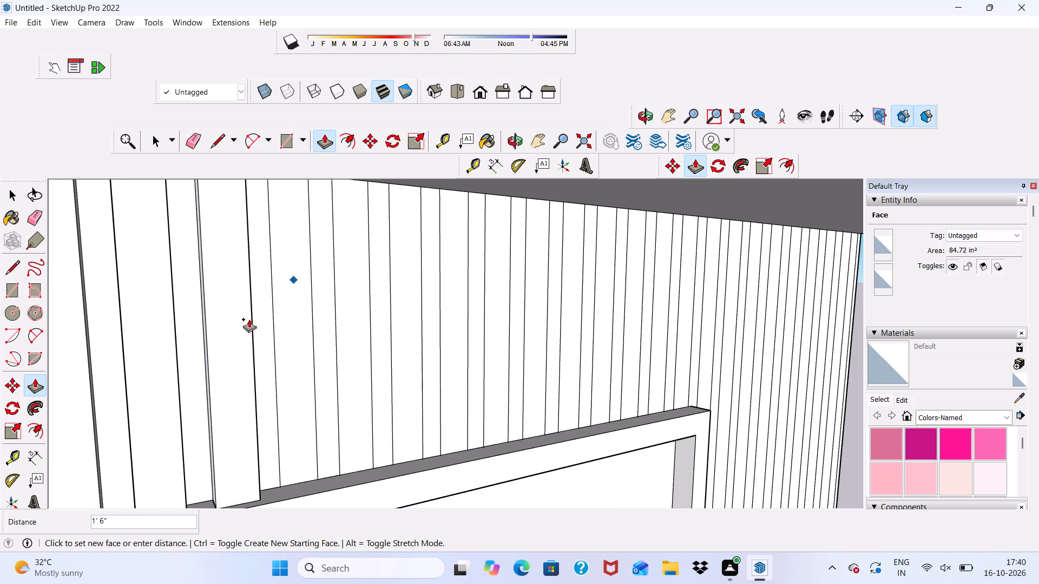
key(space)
Push/Pull the next flat strip above the window, beside the already raised strips, out 2".
middle_drag(264, 344, 47, 379)
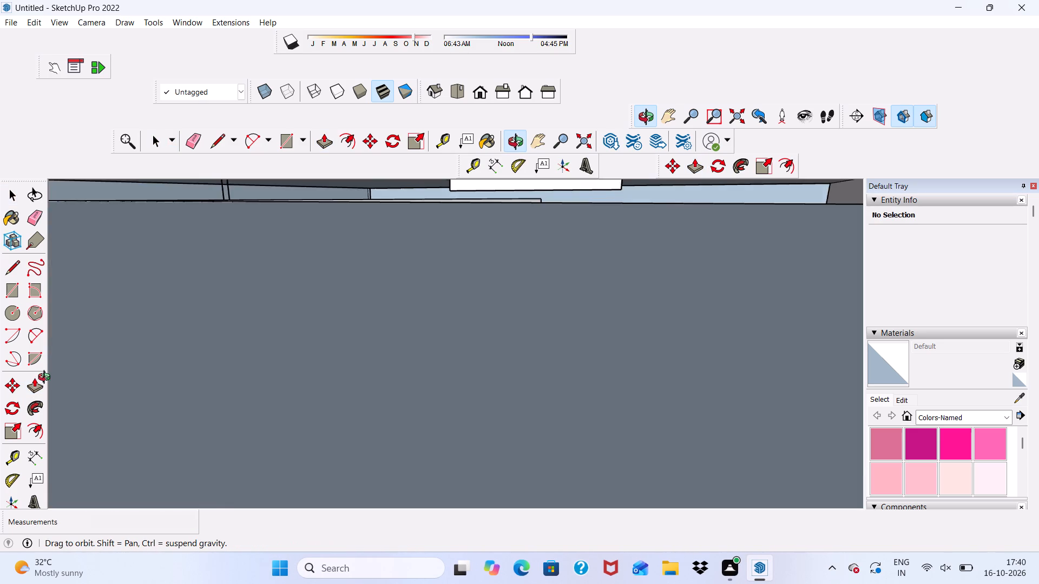
middle_drag(47, 379, 136, 334)
key(space)
scroll(308, 280, up, 2)
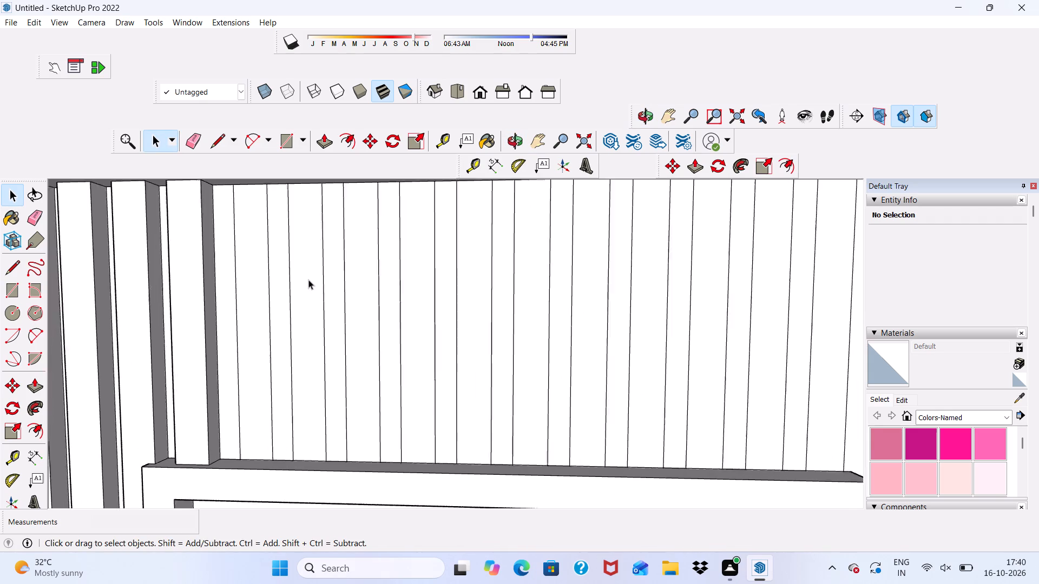
scroll(308, 280, up, 2)
scroll(246, 286, down, 3)
middle_drag(216, 317, 258, 304)
scroll(249, 307, up, 2)
click(214, 310)
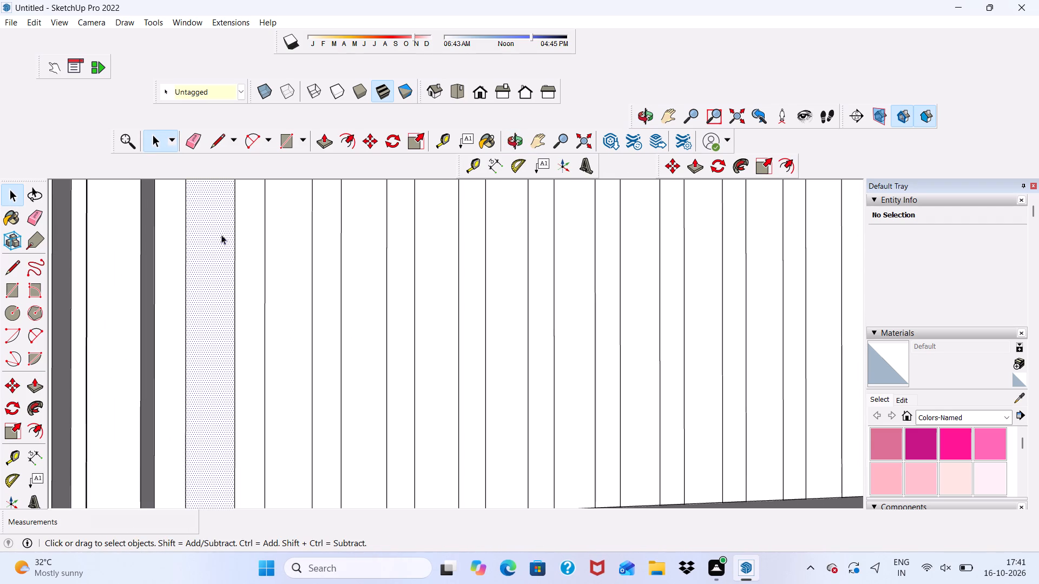
click(319, 140)
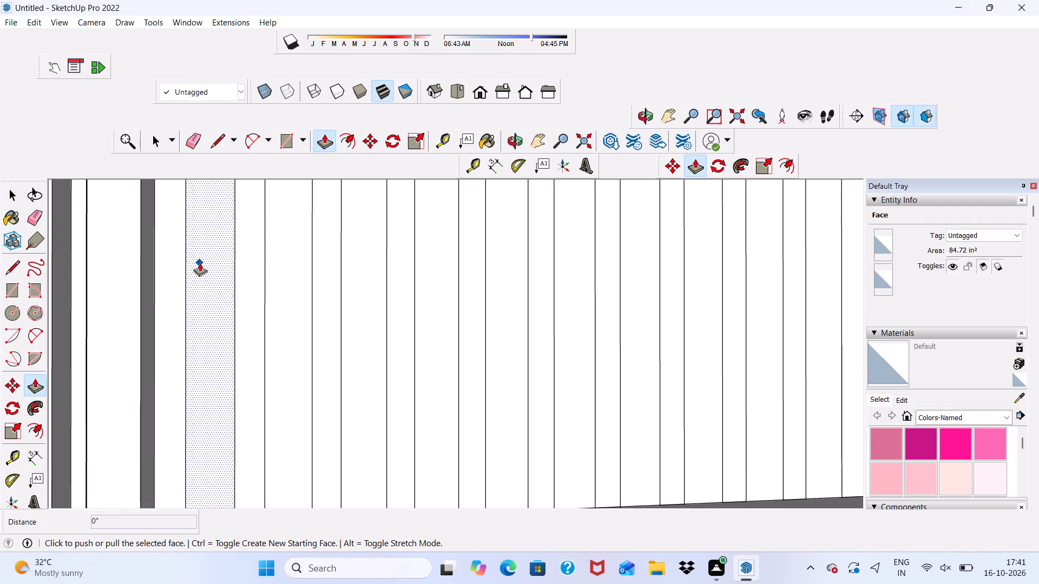
click(200, 262)
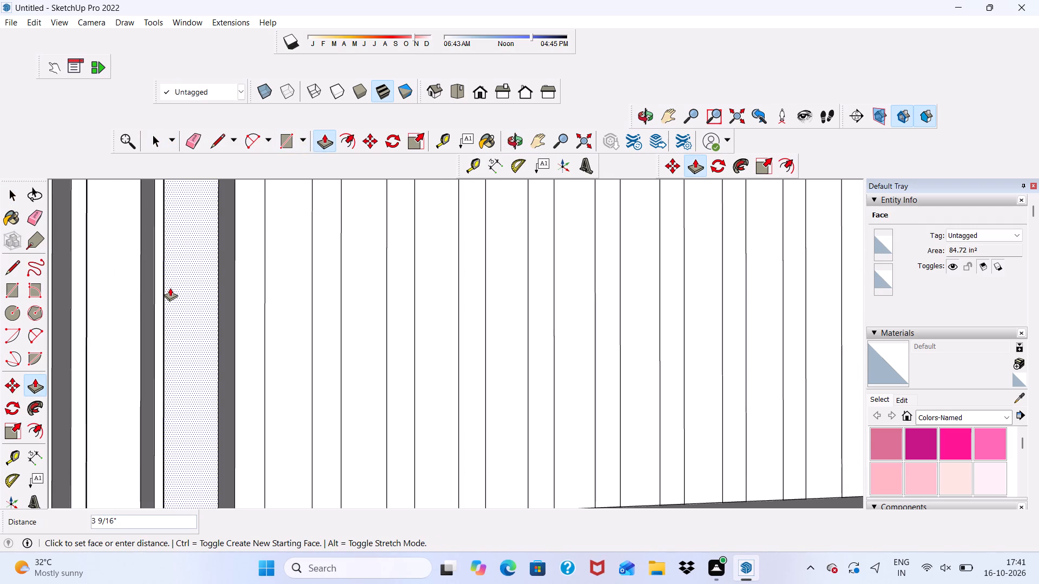
key(2)
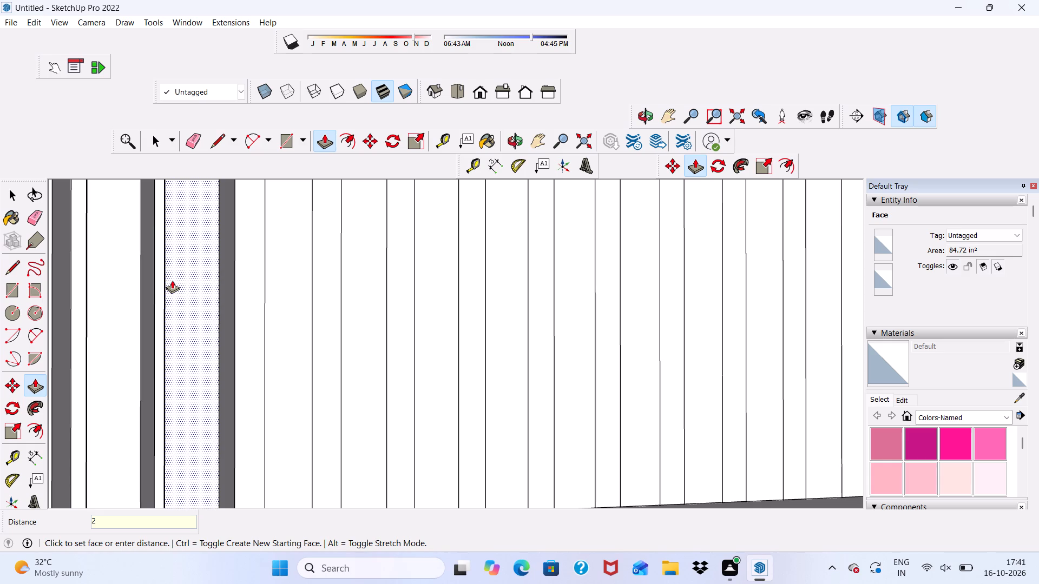
key(shift+quotedbl)
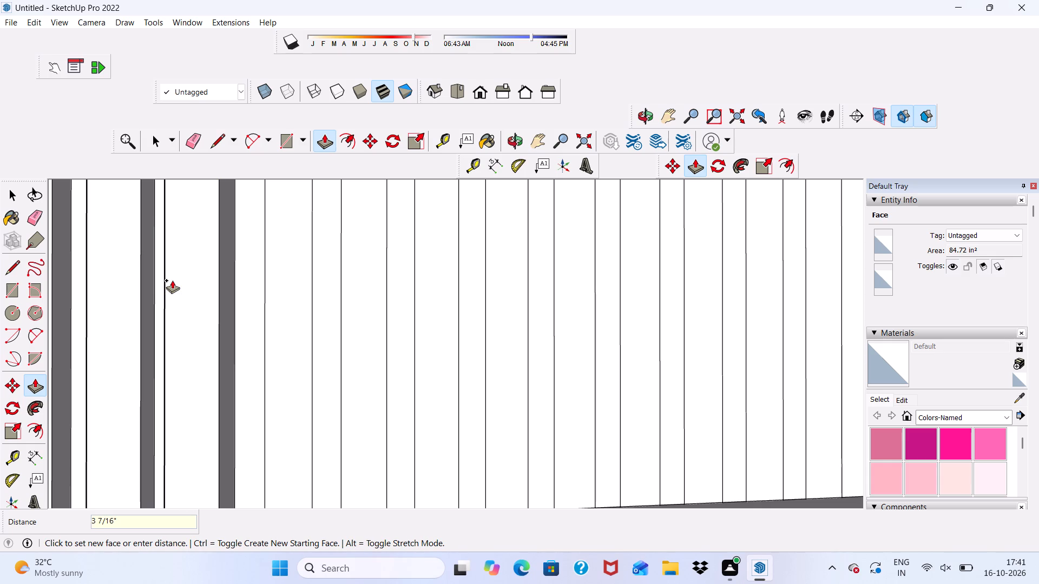
key(2)
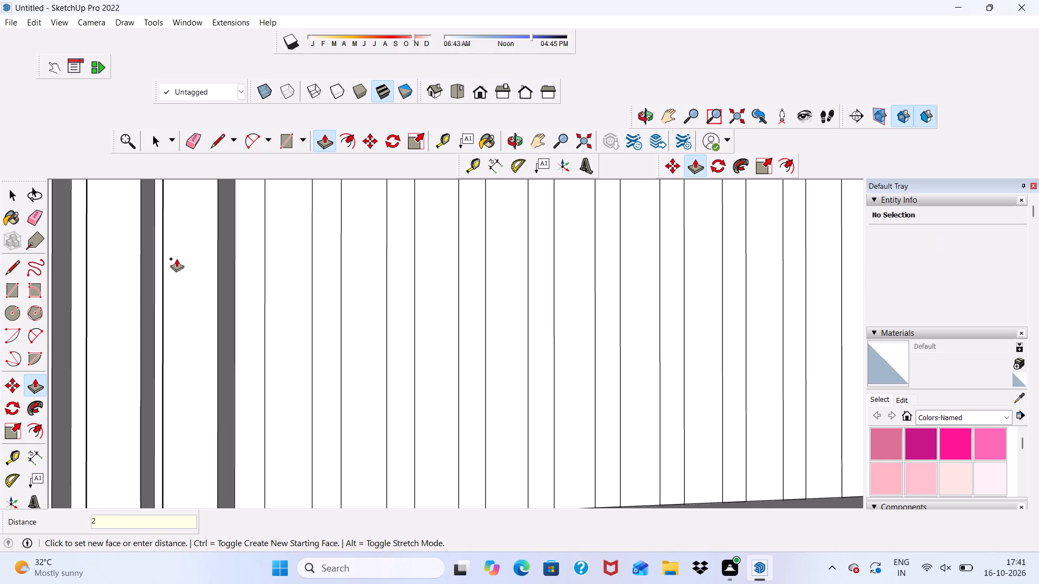
key(shift+quotedbl)
key(Return)
Push/Pull the next three flat strips above the window out 2", matching the neighbouring raised strips.
scroll(181, 275, down, 3)
scroll(244, 331, up, 4)
click(266, 342)
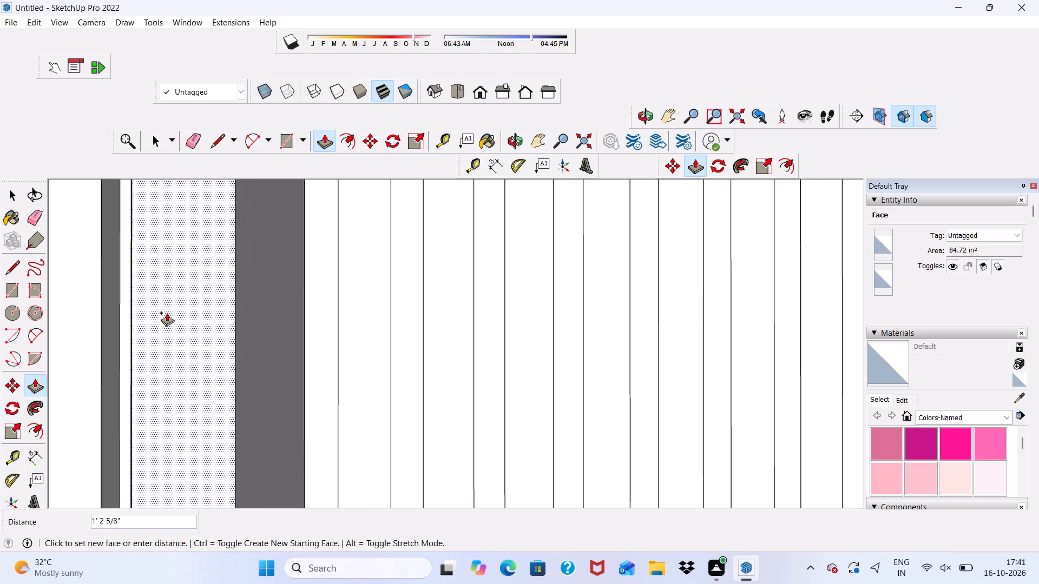
scroll(169, 310, down, 2)
middle_drag(169, 310, 264, 334)
click(193, 307)
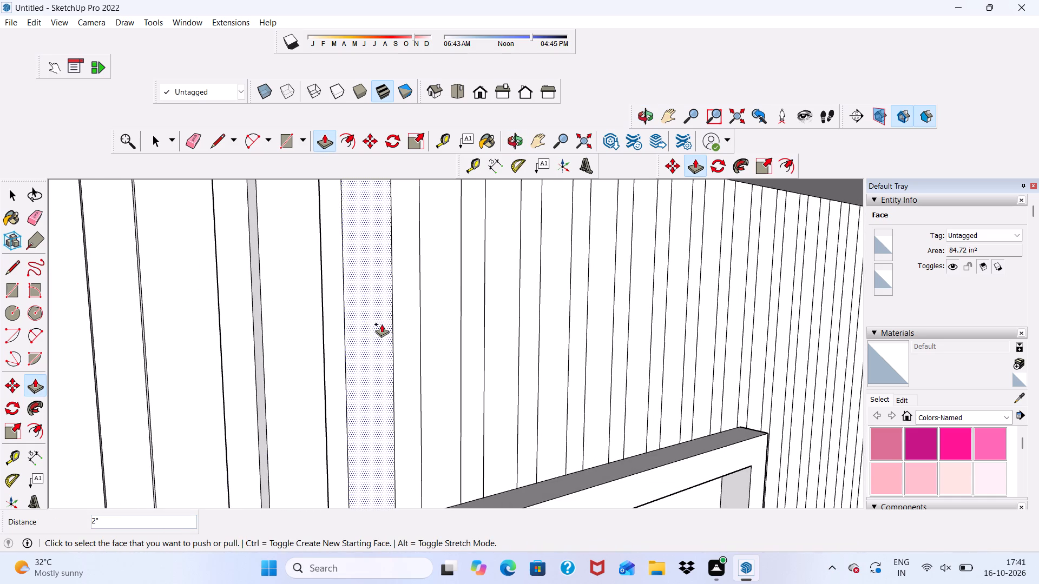
click(371, 324)
click(303, 328)
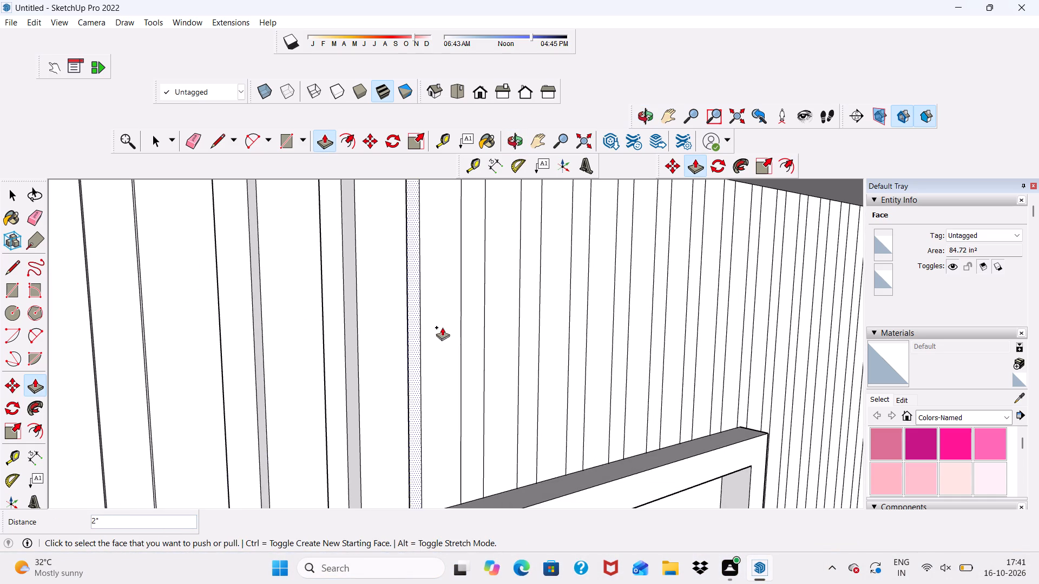
click(442, 327)
click(393, 335)
Push/Pull two more flat strips above the window frame out 2", continuing away from the door.
click(500, 335)
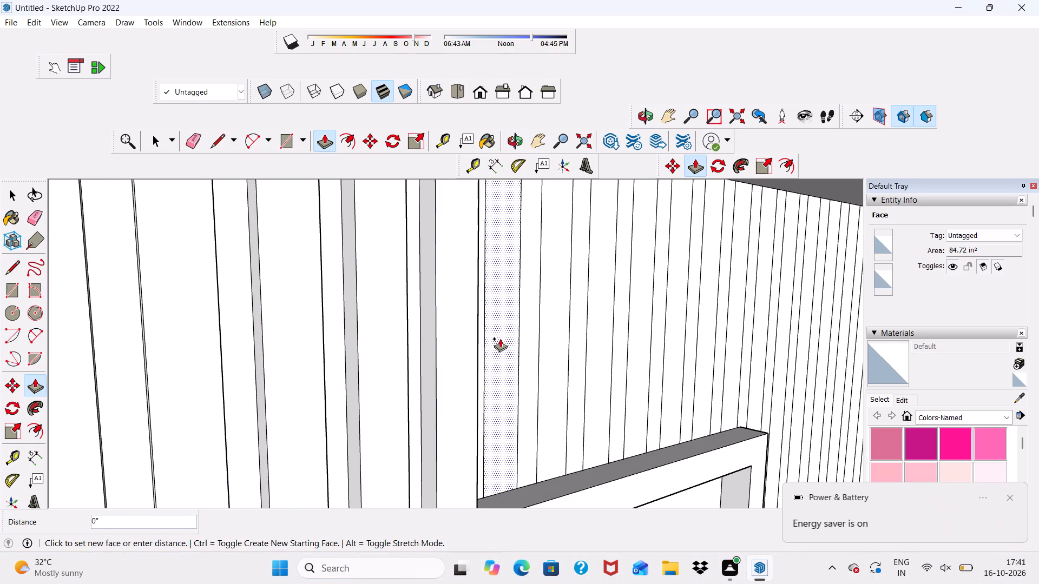
scroll(483, 325, down, 1)
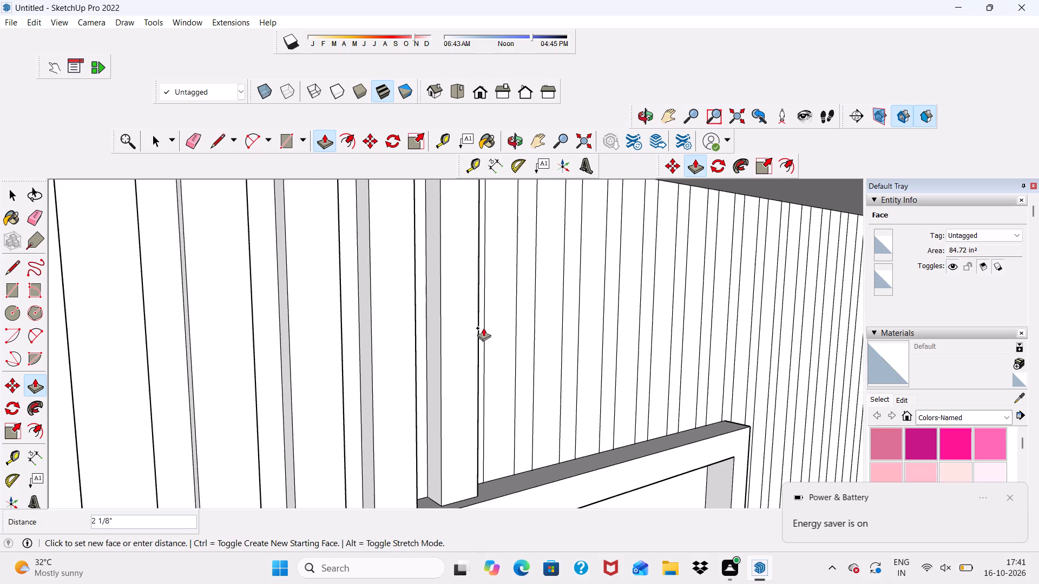
middle_drag(483, 328, 358, 315)
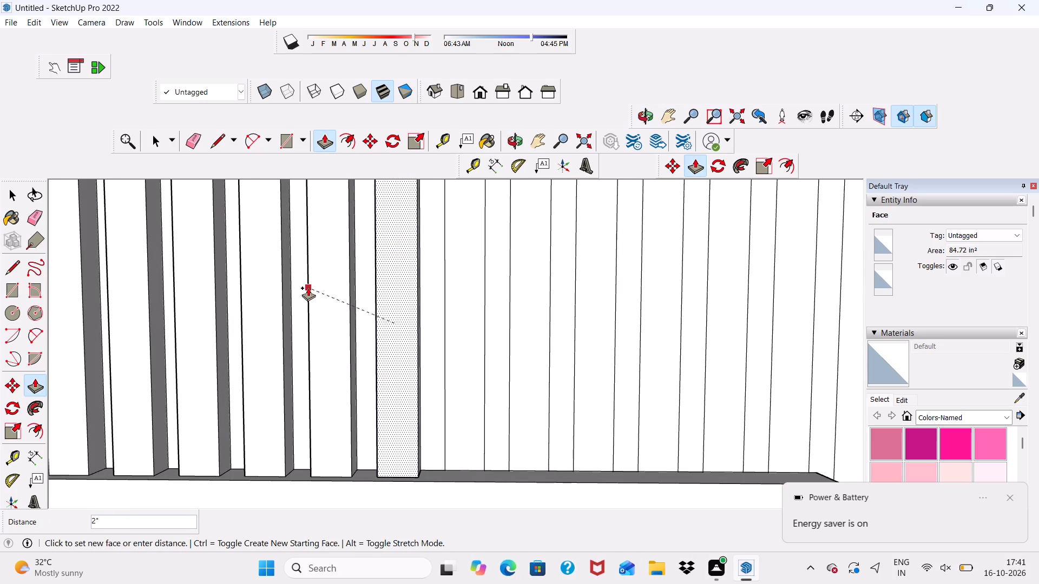
click(308, 288)
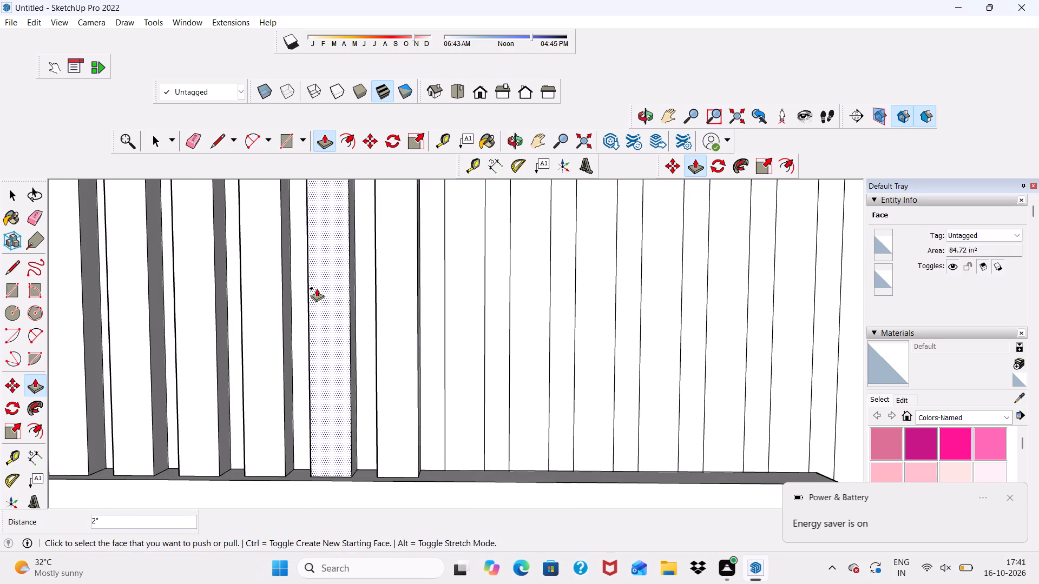
scroll(300, 122, up, 1)
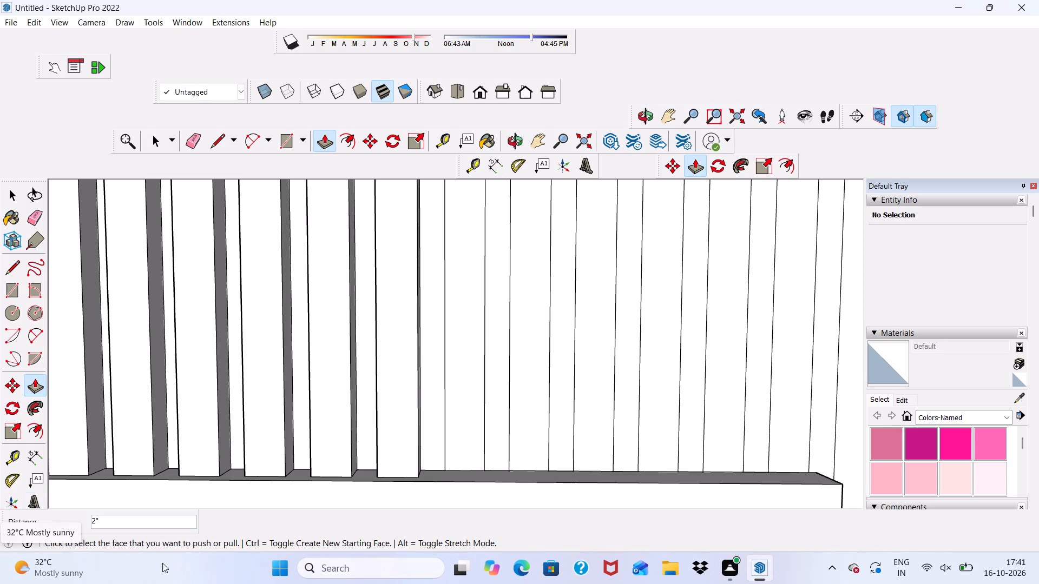
scroll(305, 335, down, 4)
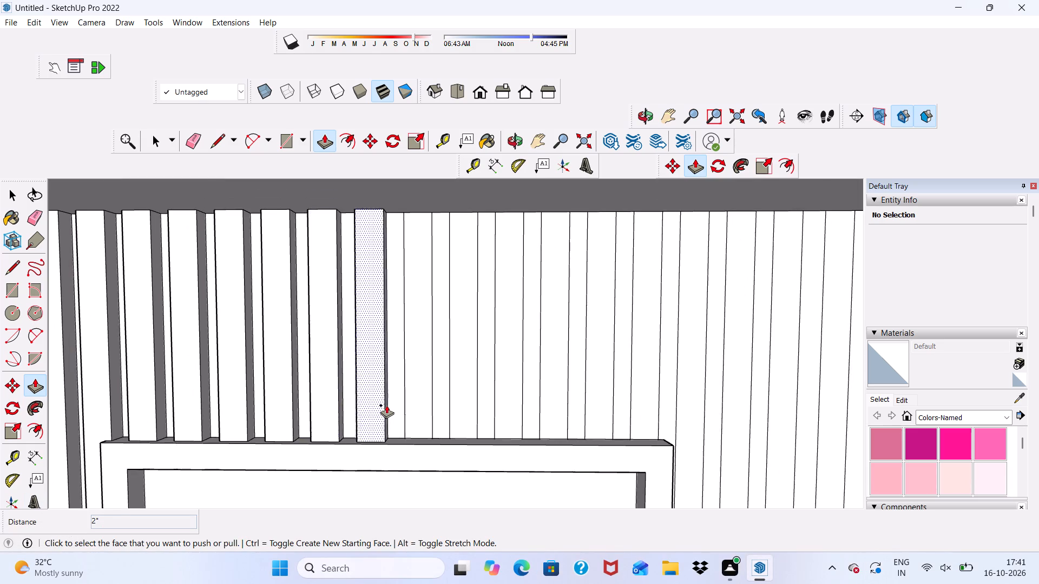
middle_drag(389, 409, 314, 410)
scroll(411, 402, up, 4)
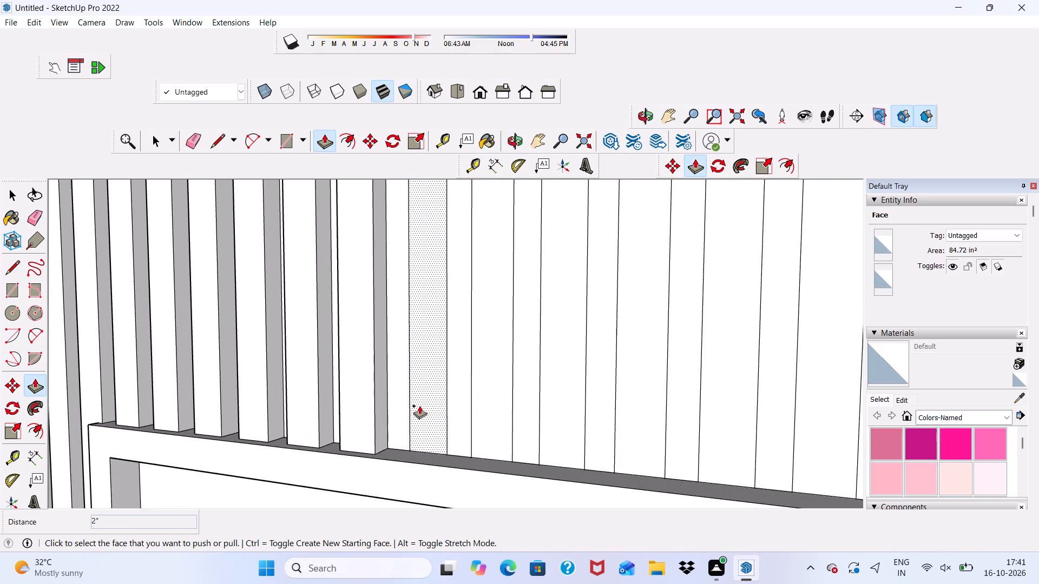
click(419, 406)
click(350, 351)
Push/Pull the next flat strip above the window out 2", using a neighbouring raised strip as reference in the front view.
click(492, 428)
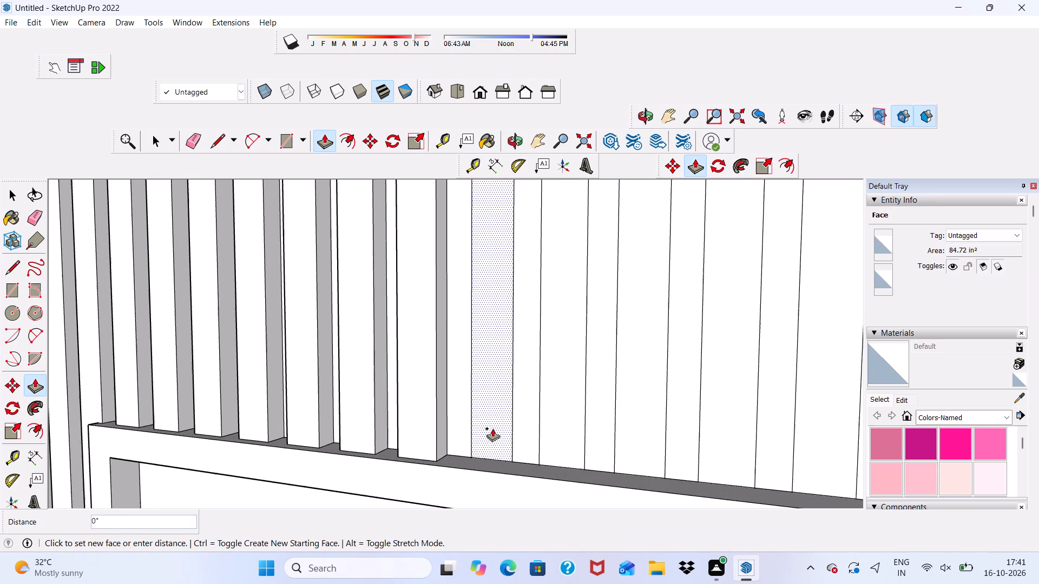
scroll(439, 354, up, 3)
scroll(413, 302, down, 4)
middle_drag(542, 317, 600, 317)
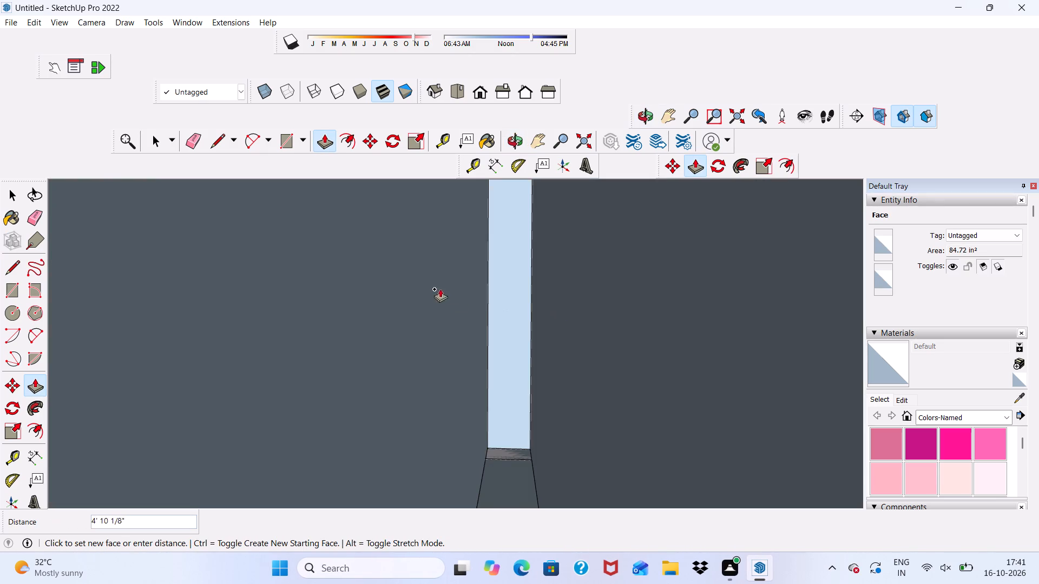
scroll(450, 290, down, 5)
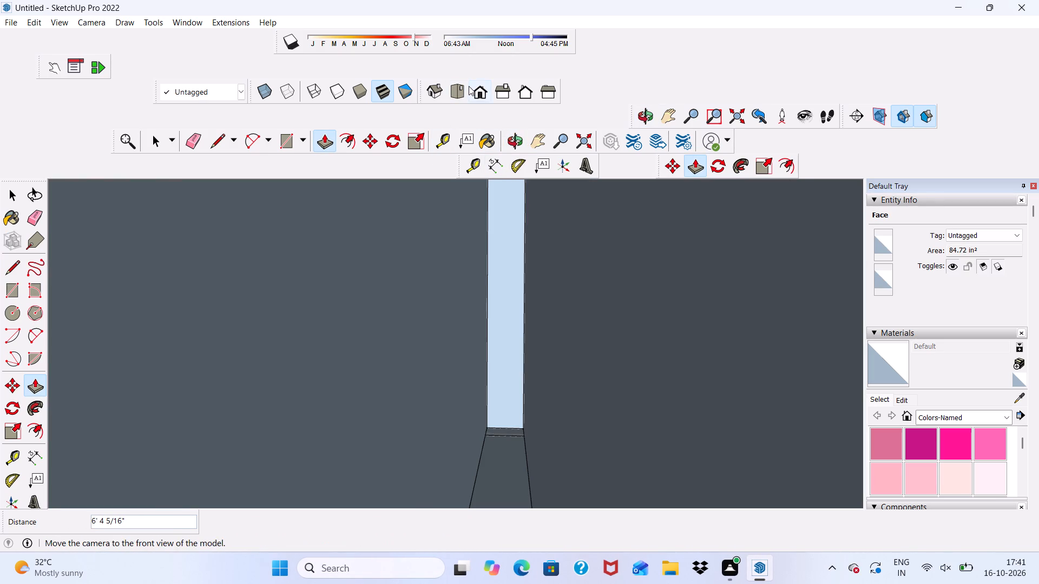
click(469, 86)
scroll(565, 329, down, 5)
scroll(496, 301, down, 2)
scroll(611, 324, down, 5)
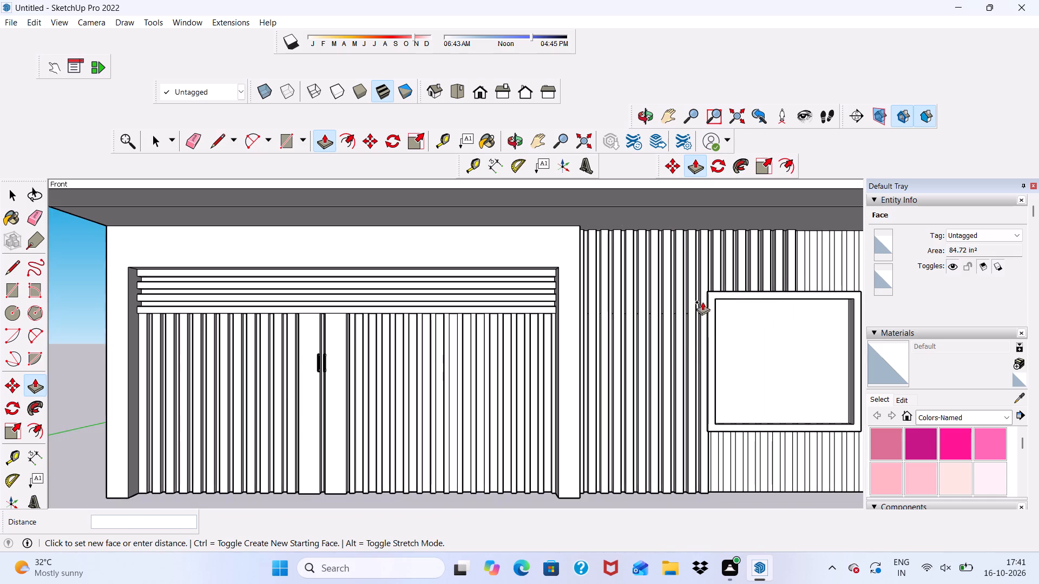
scroll(816, 247, up, 11)
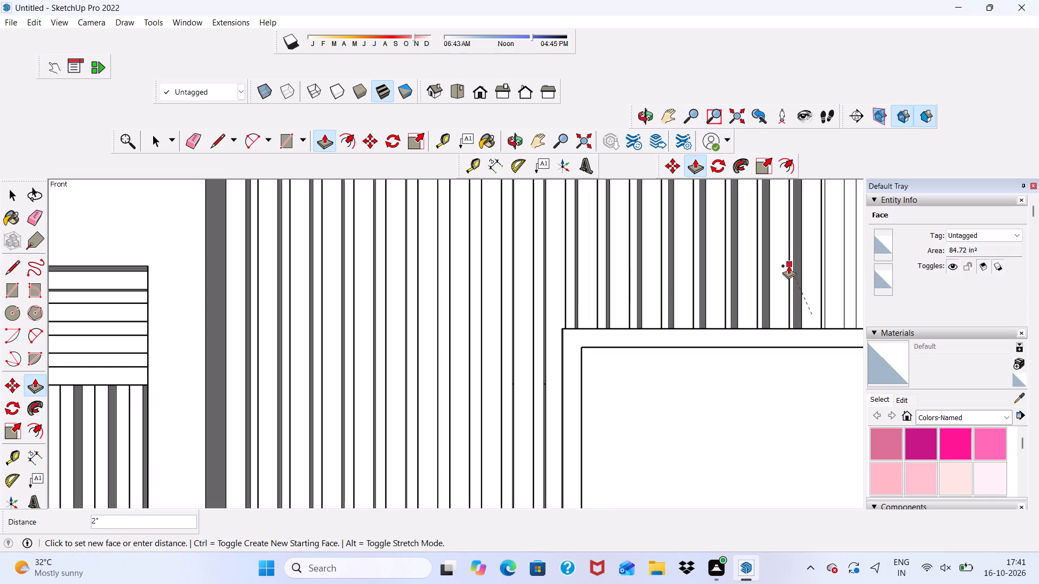
click(788, 266)
Push/Pull the following flat strip above the window's far half out 2" to match the raised strips.
scroll(756, 294, down, 7)
middle_drag(864, 306, 720, 343)
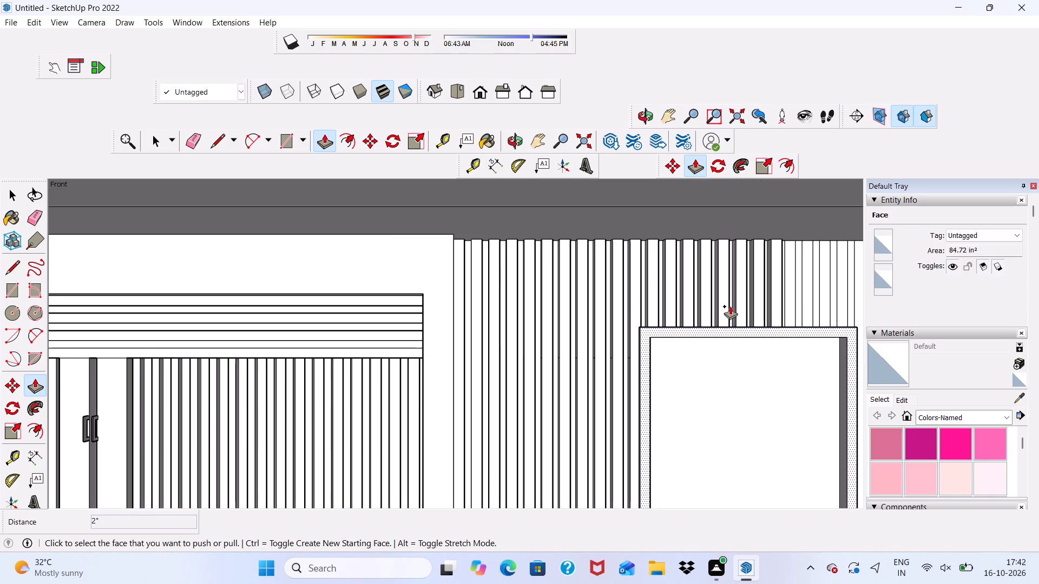
scroll(713, 297, down, 6)
scroll(791, 287, up, 11)
scroll(811, 282, down, 10)
scroll(687, 366, up, 1)
middle_drag(688, 364, 689, 364)
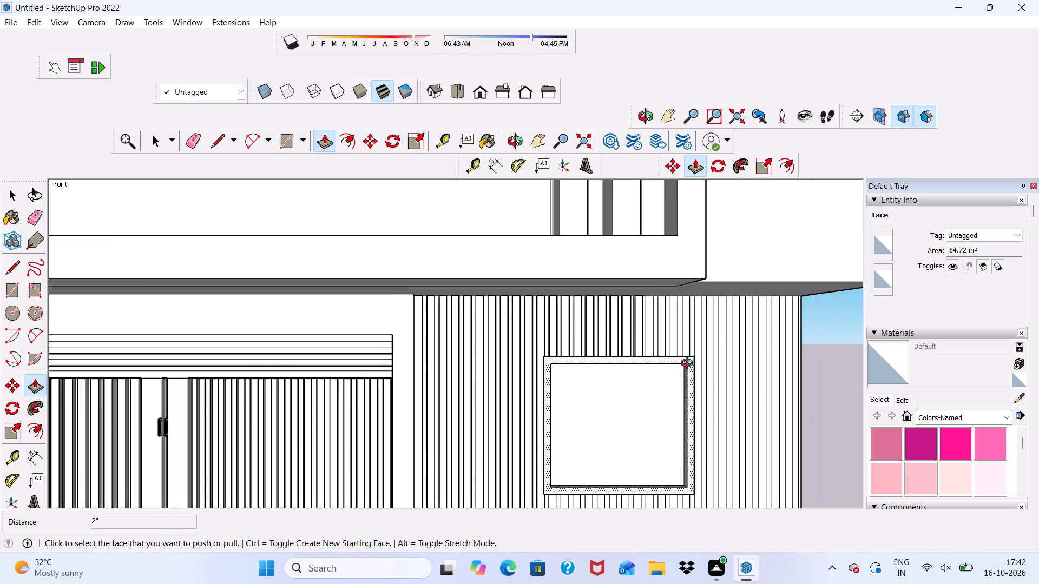
middle_drag(689, 364, 609, 396)
scroll(611, 331, up, 9)
middle_drag(640, 396, 640, 348)
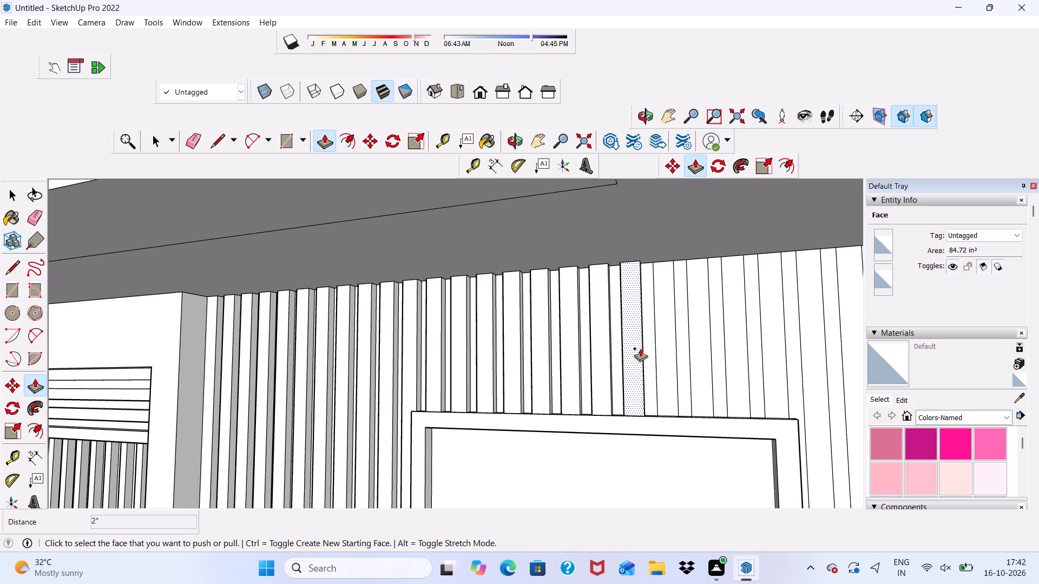
scroll(640, 348, down, 4)
scroll(645, 354, up, 1)
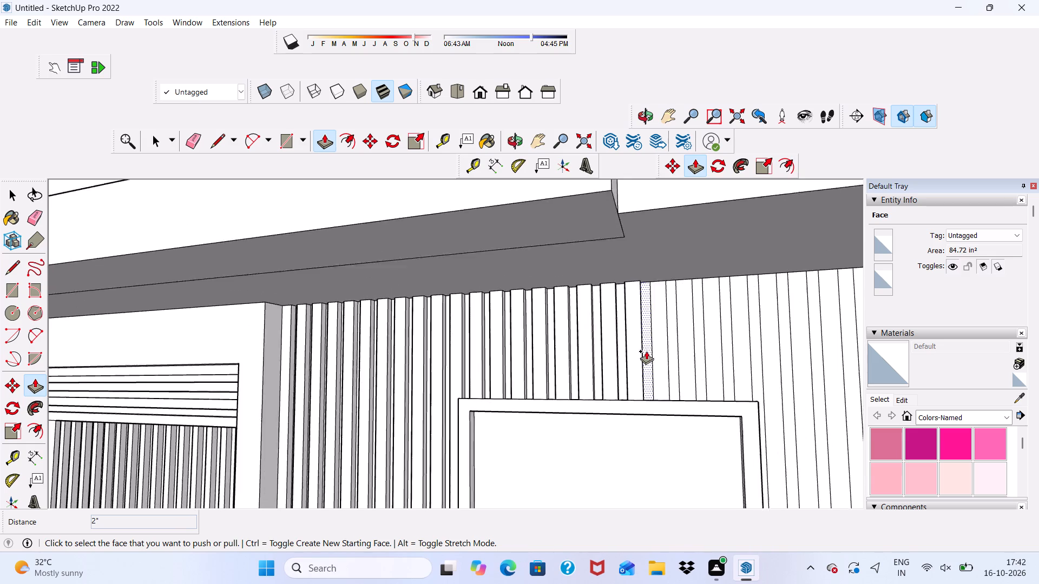
scroll(646, 351, up, 6)
scroll(656, 332, down, 1)
middle_drag(656, 332, 573, 376)
scroll(599, 379, up, 3)
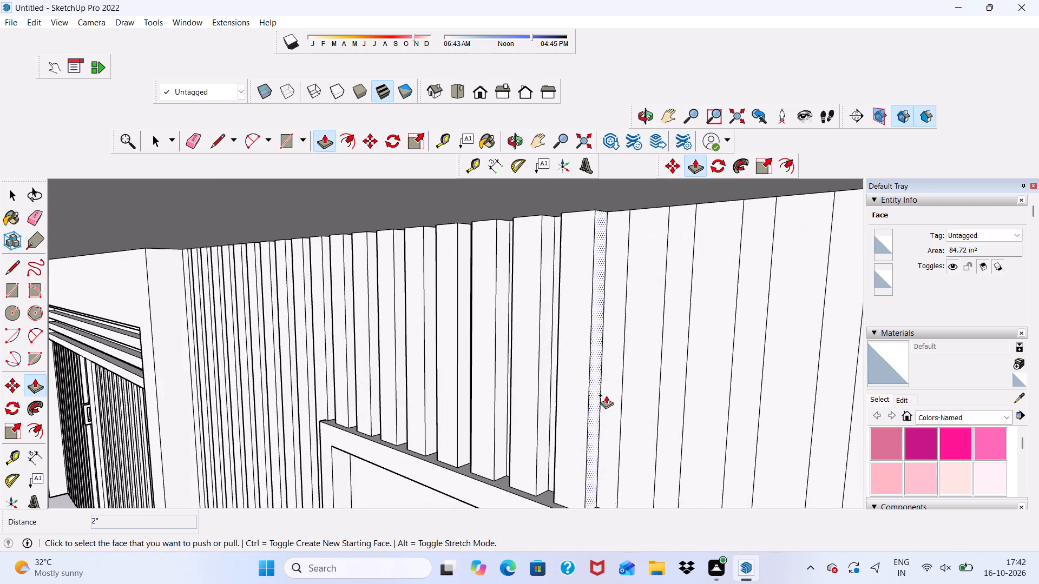
click(639, 424)
scroll(598, 363, down, 1)
middle_drag(598, 363, 674, 407)
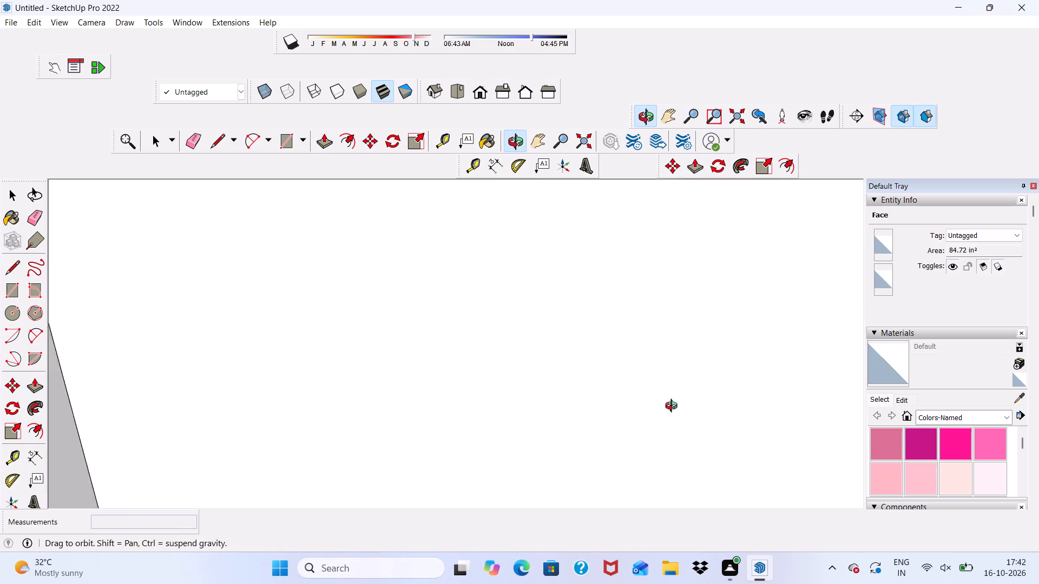
middle_drag(674, 407, 689, 357)
click(634, 345)
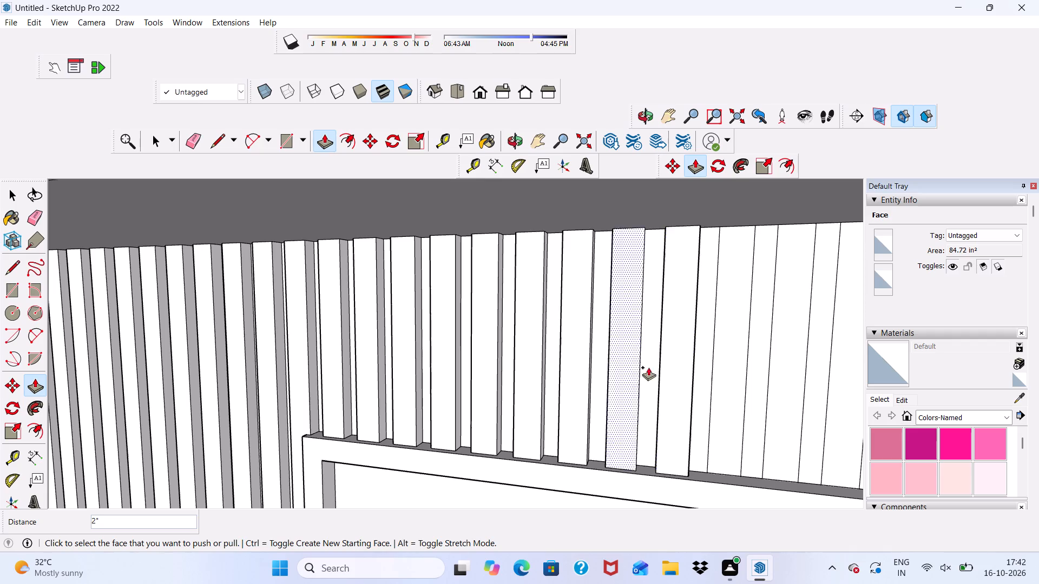
Push/Pull the next flat strip toward the window frame's far corner out 2", level with the raised strips.
click(718, 413)
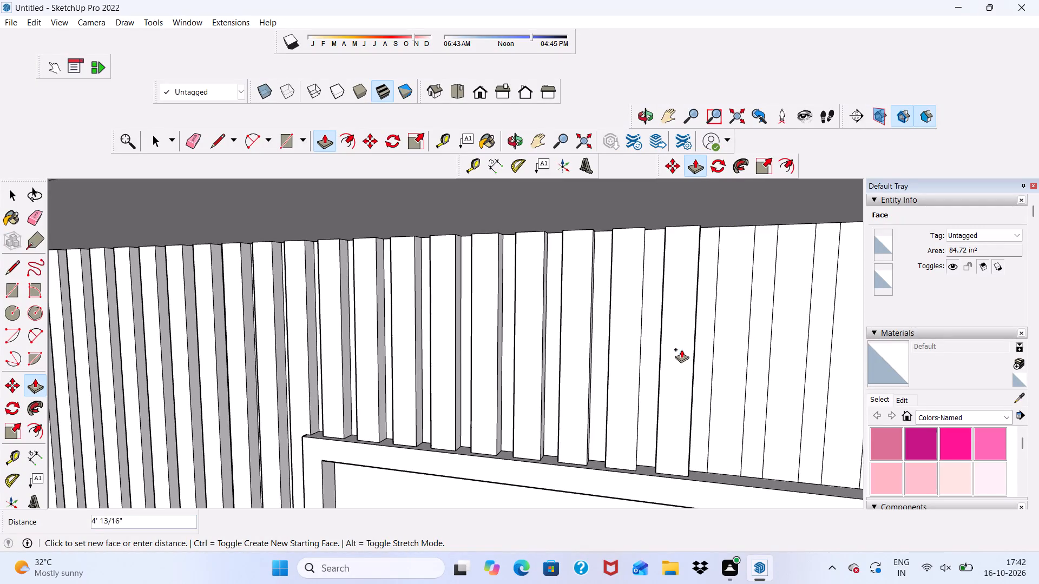
scroll(693, 365, up, 2)
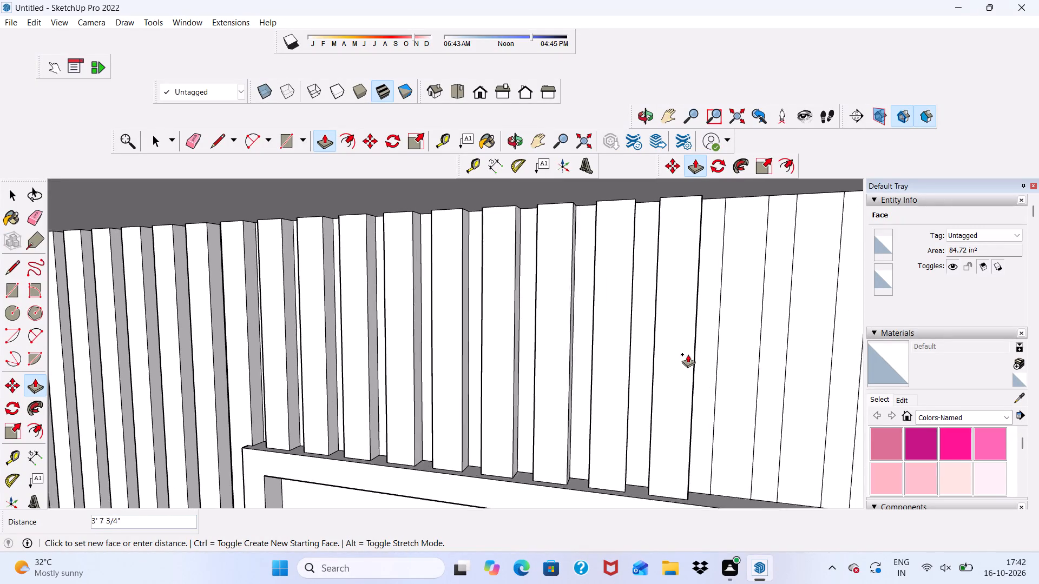
scroll(688, 354, up, 2)
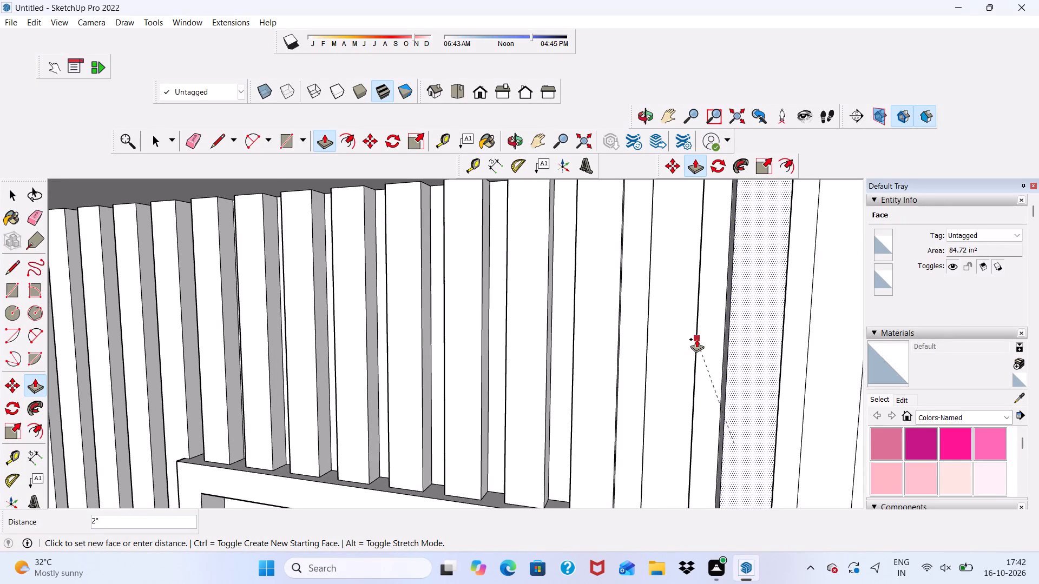
click(693, 343)
Push/Pull the last two flat strips above the window frame, up to its far corner, out 2" to match the raised strips.
scroll(634, 363, down, 9)
middle_drag(681, 412, 641, 402)
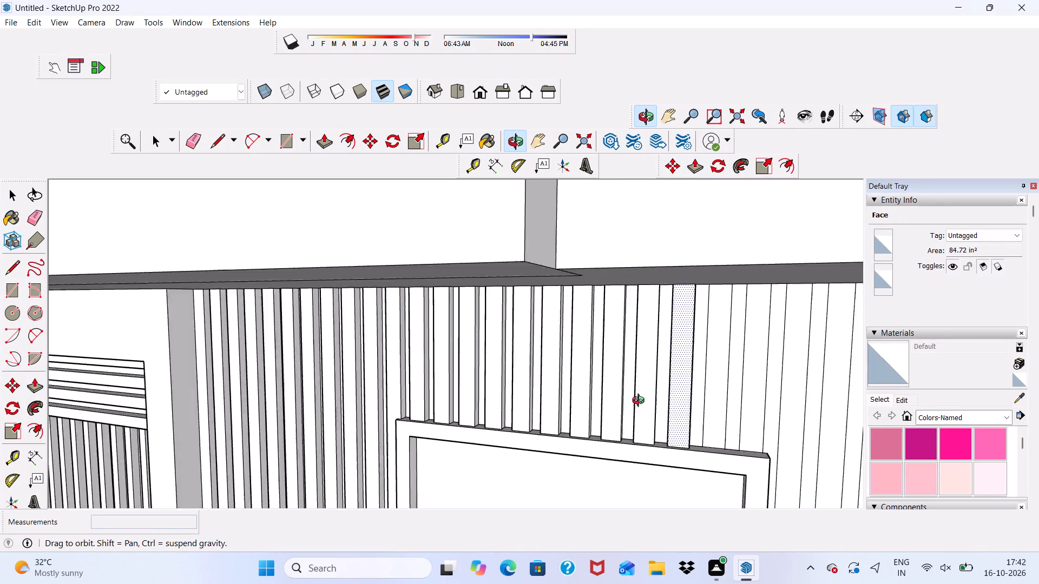
middle_drag(641, 402, 574, 401)
scroll(676, 370, up, 8)
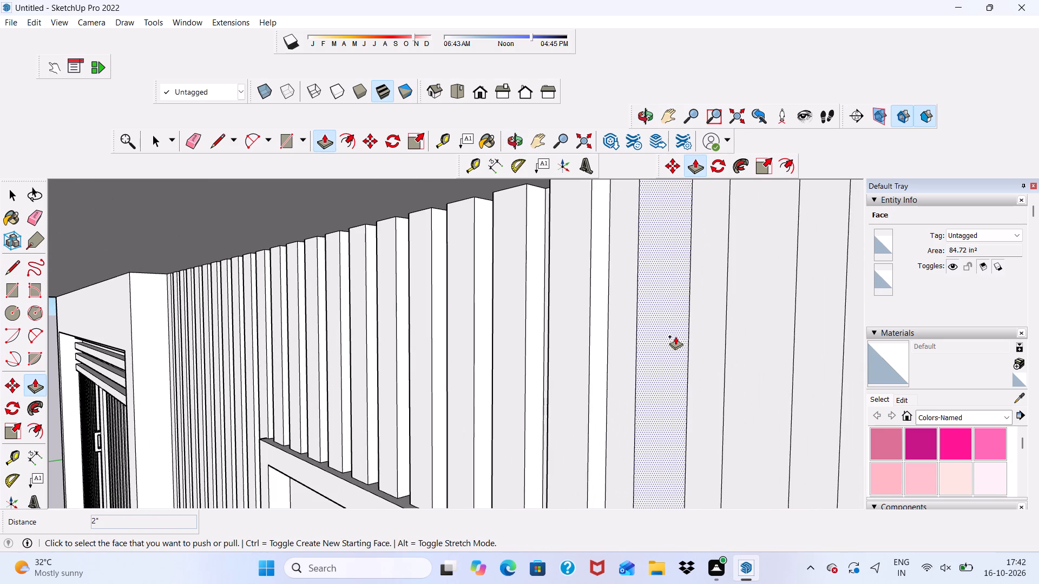
click(666, 341)
scroll(594, 295, down, 2)
middle_drag(595, 295, 741, 309)
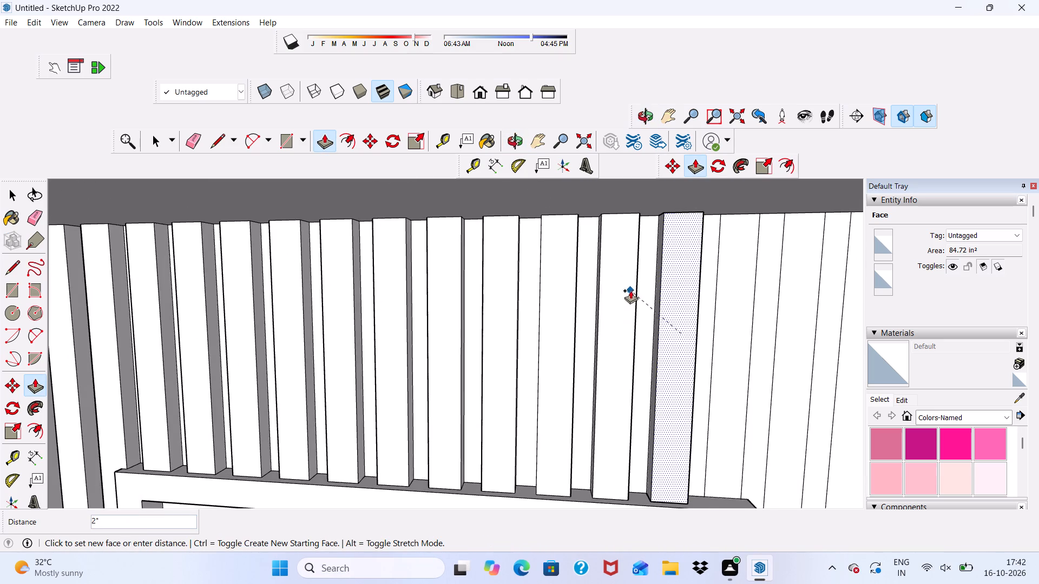
click(633, 305)
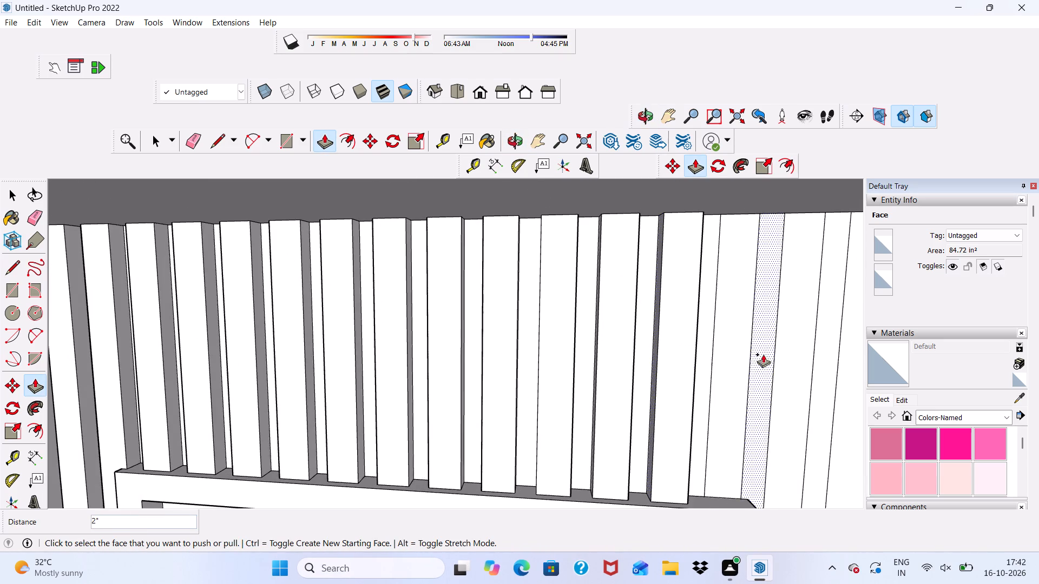
scroll(725, 361, up, 1)
click(724, 360)
click(692, 320)
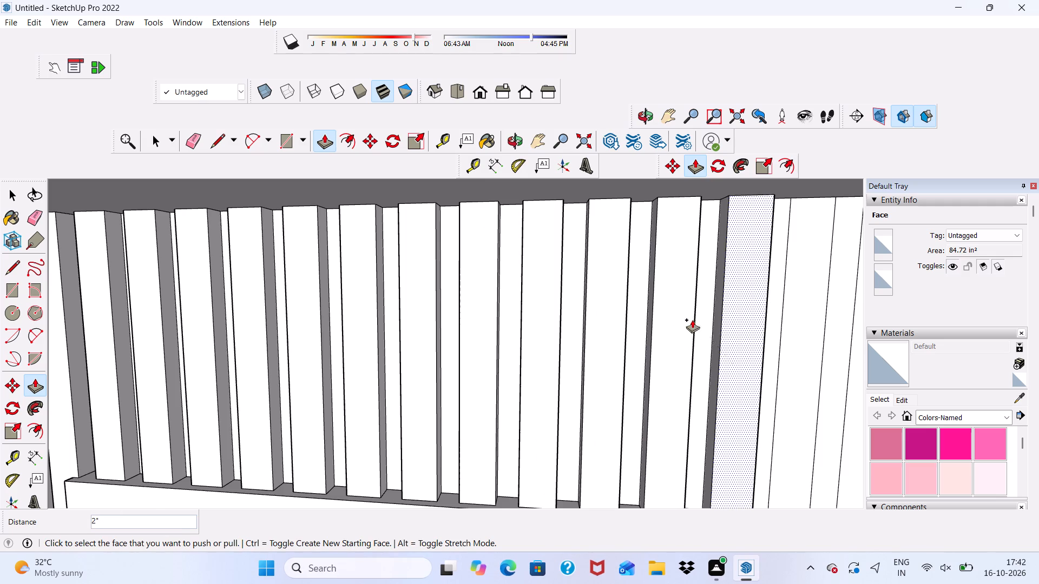
Push/Pull the first three full-height flat strips just beyond the window frame's far side out 2".
scroll(501, 257, down, 5)
click(681, 287)
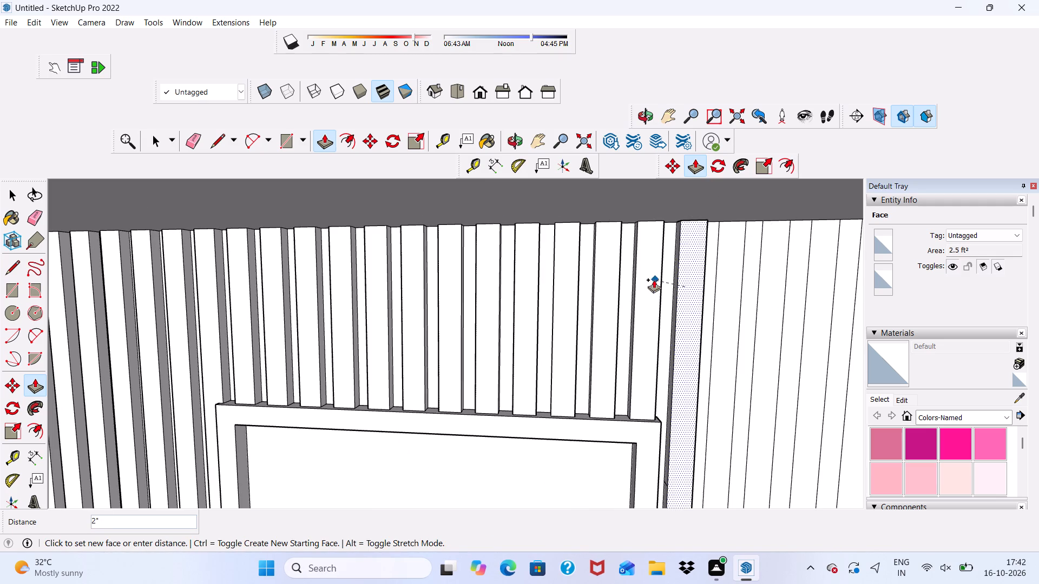
click(660, 292)
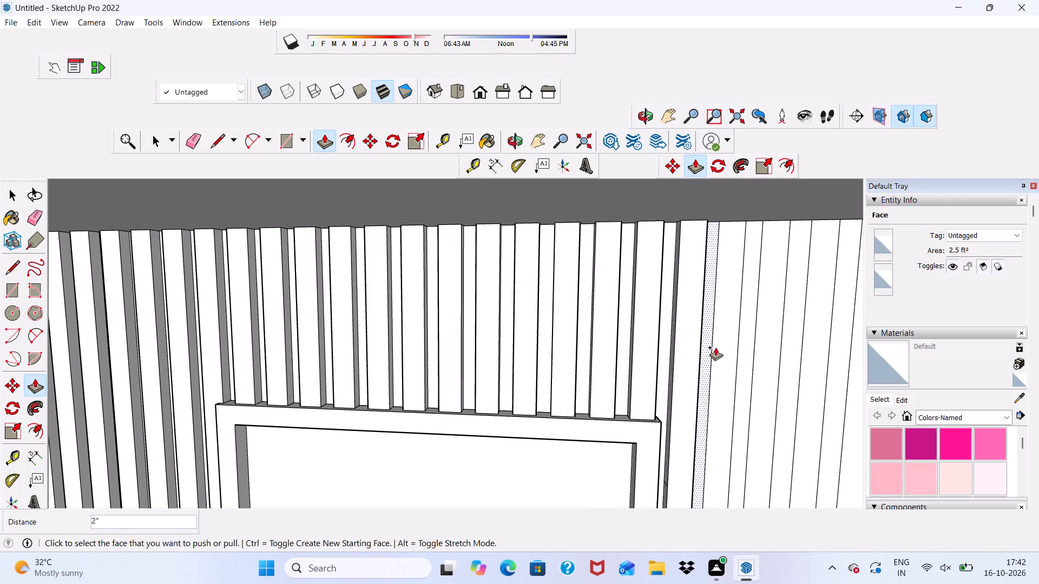
click(717, 348)
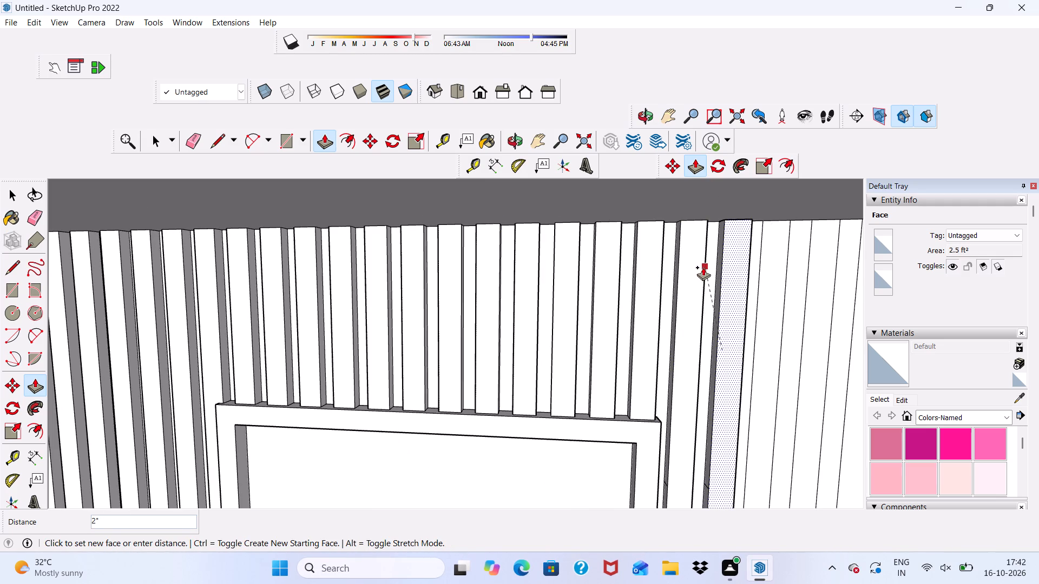
click(703, 267)
click(766, 356)
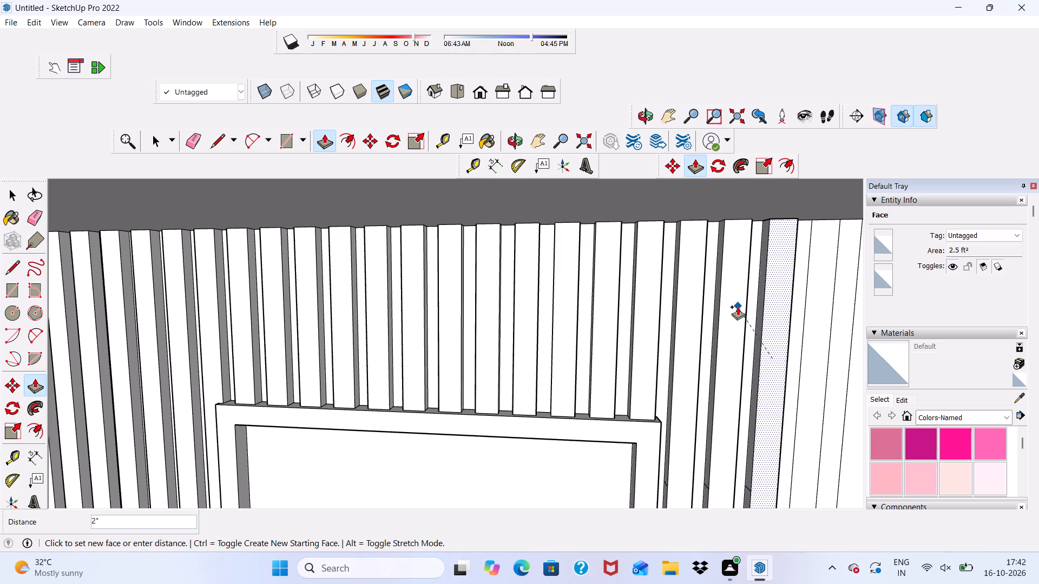
click(745, 291)
Push/Pull the following two full-height strips beyond the window out 2", level with the neighbouring raised strips.
scroll(690, 284, down, 6)
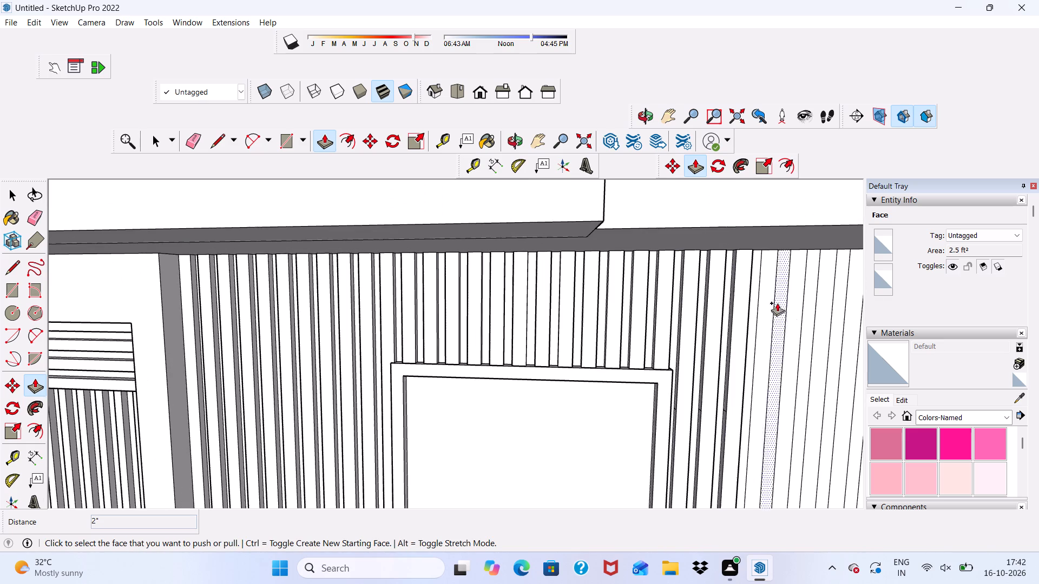
scroll(765, 291, up, 4)
click(765, 291)
scroll(740, 276, up, 2)
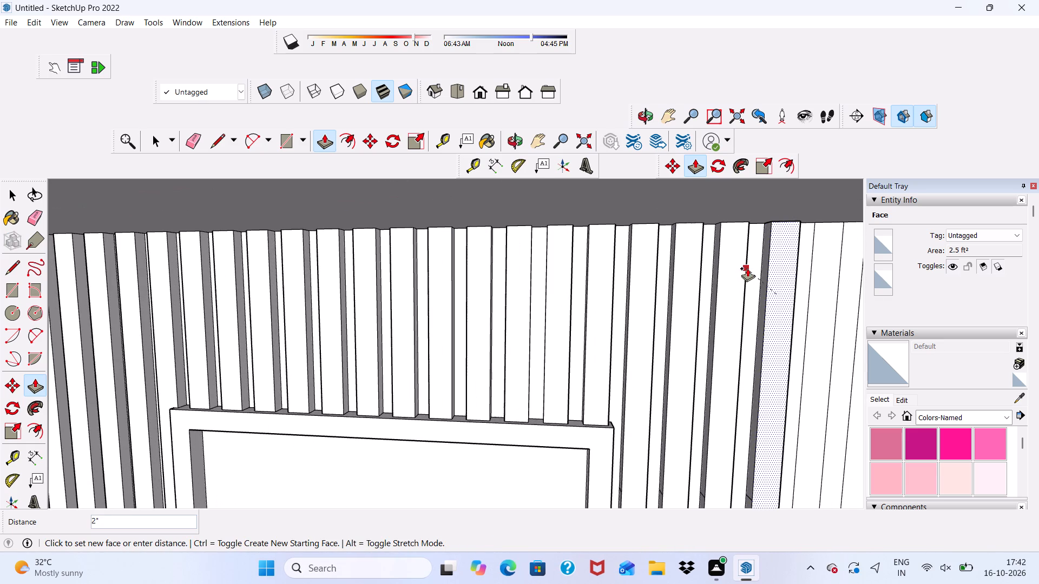
click(747, 268)
scroll(725, 282, down, 5)
scroll(792, 316, up, 4)
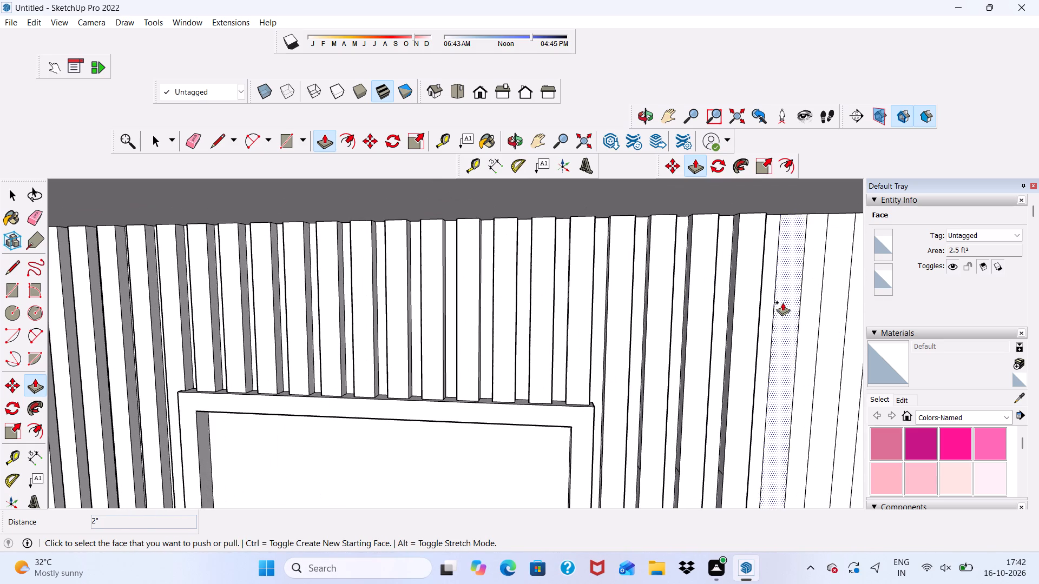
click(782, 302)
click(761, 264)
Push/Pull three more full-height flat strips toward the wall's outer end out 2".
scroll(723, 283, down, 5)
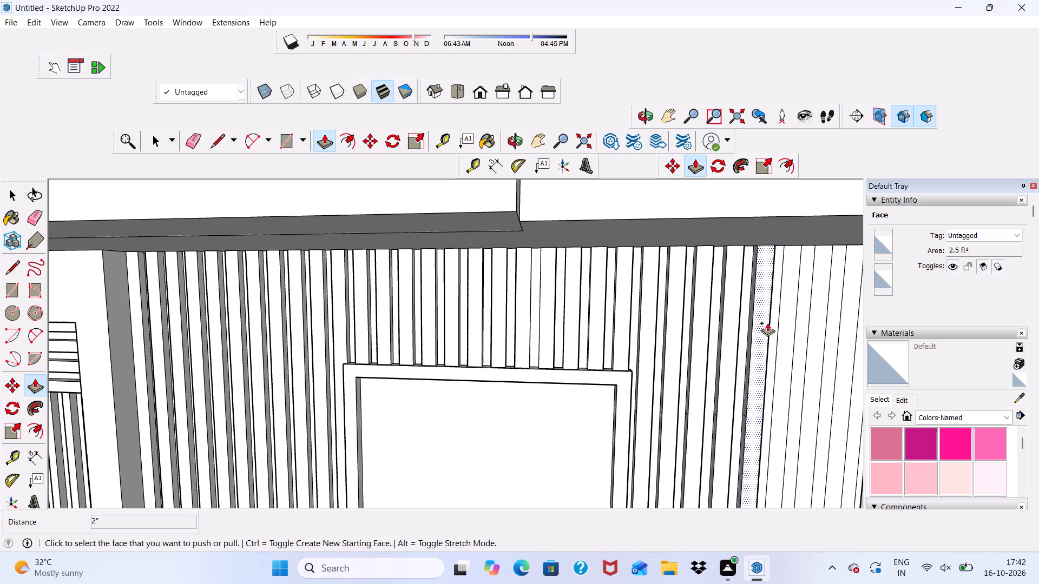
scroll(789, 297, up, 3)
click(789, 297)
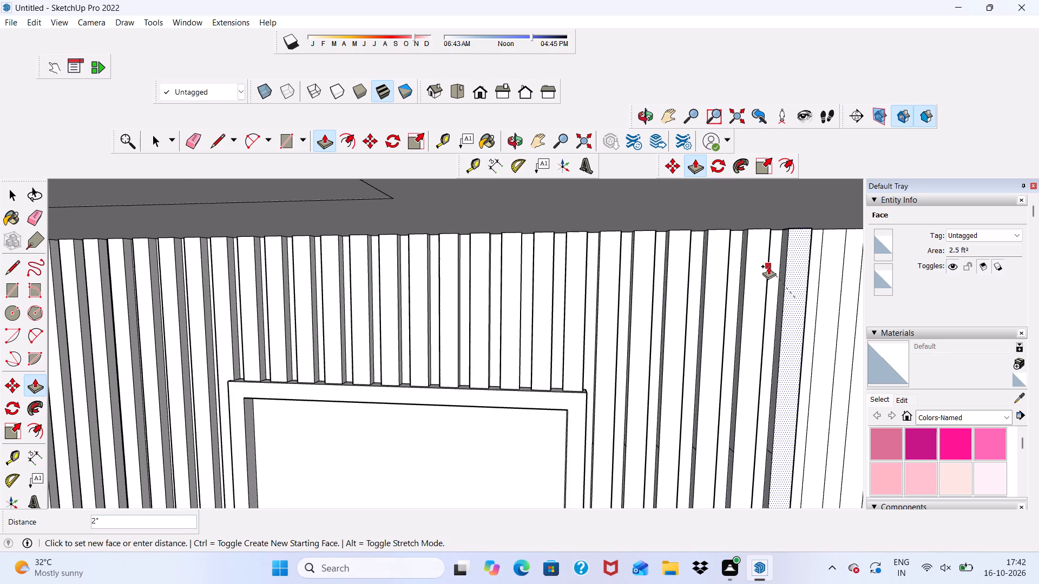
click(771, 271)
scroll(713, 317, down, 8)
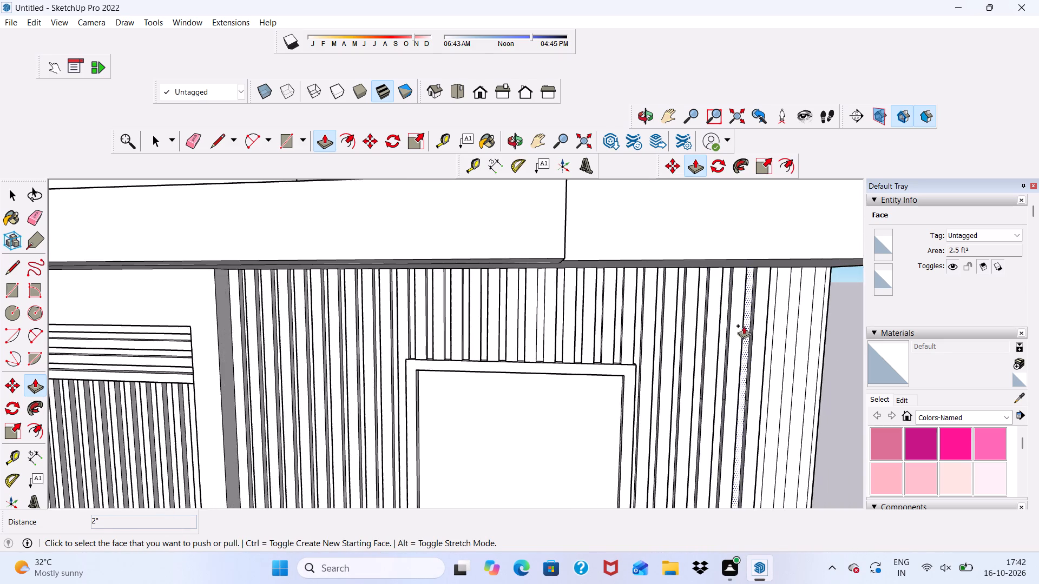
scroll(744, 326, down, 3)
scroll(784, 342, up, 14)
click(760, 304)
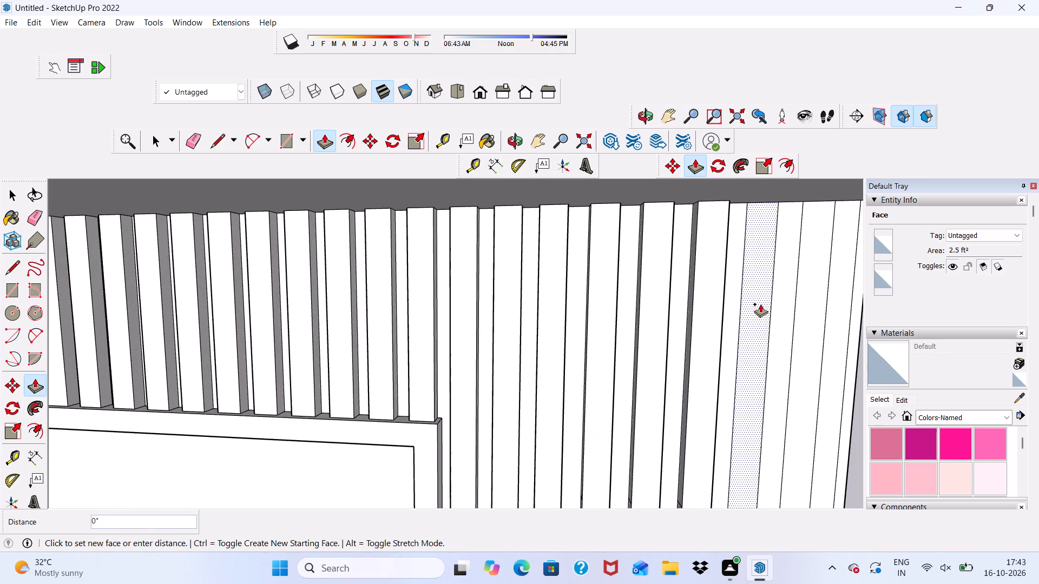
click(725, 278)
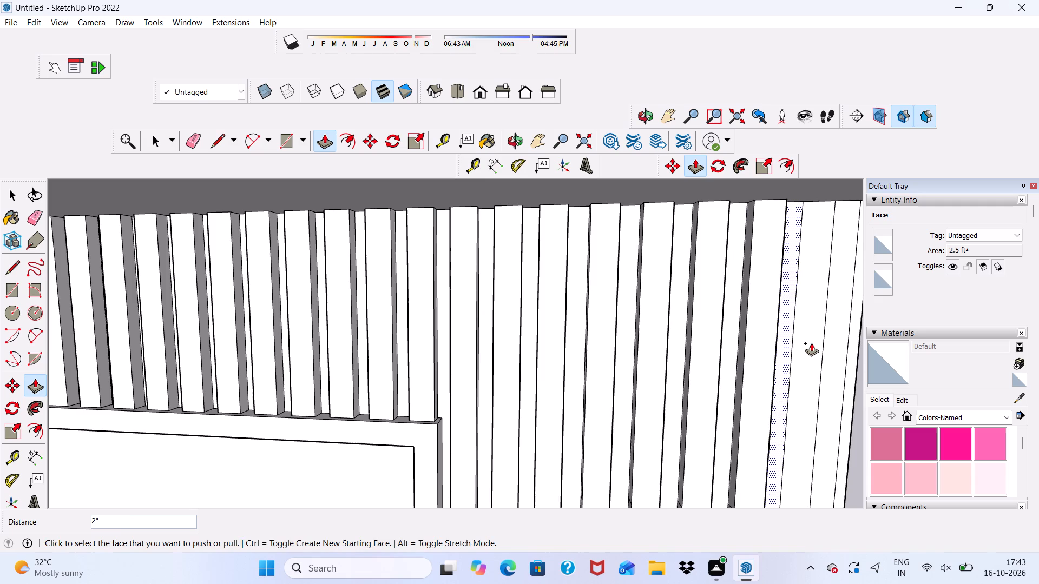
click(804, 336)
click(780, 277)
Push/Pull the last narrow strip at the wall's outer edge out 2" to match the raised strips.
scroll(733, 329, down, 5)
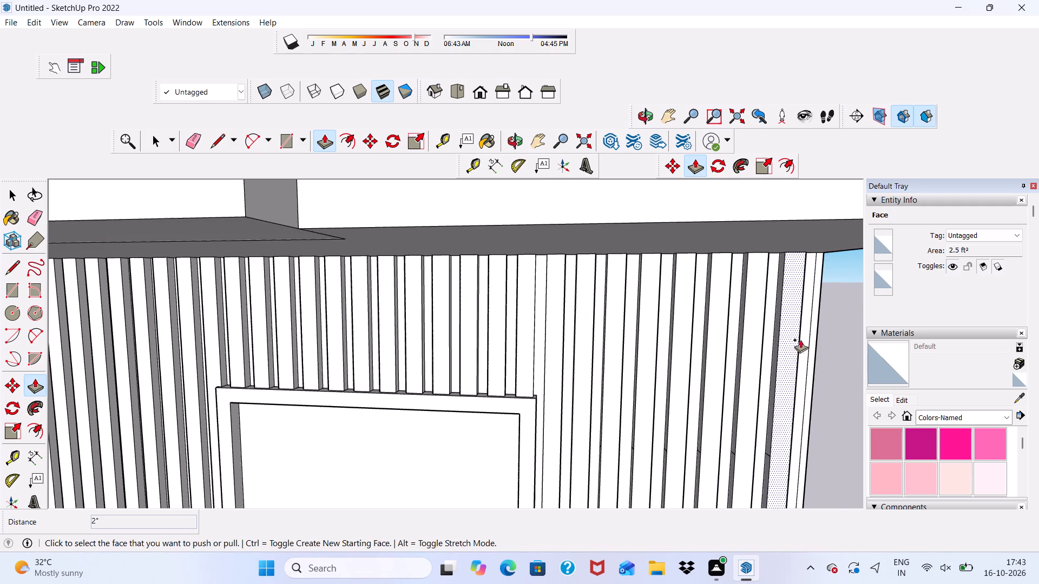
scroll(806, 302, up, 8)
middle_drag(824, 282, 758, 294)
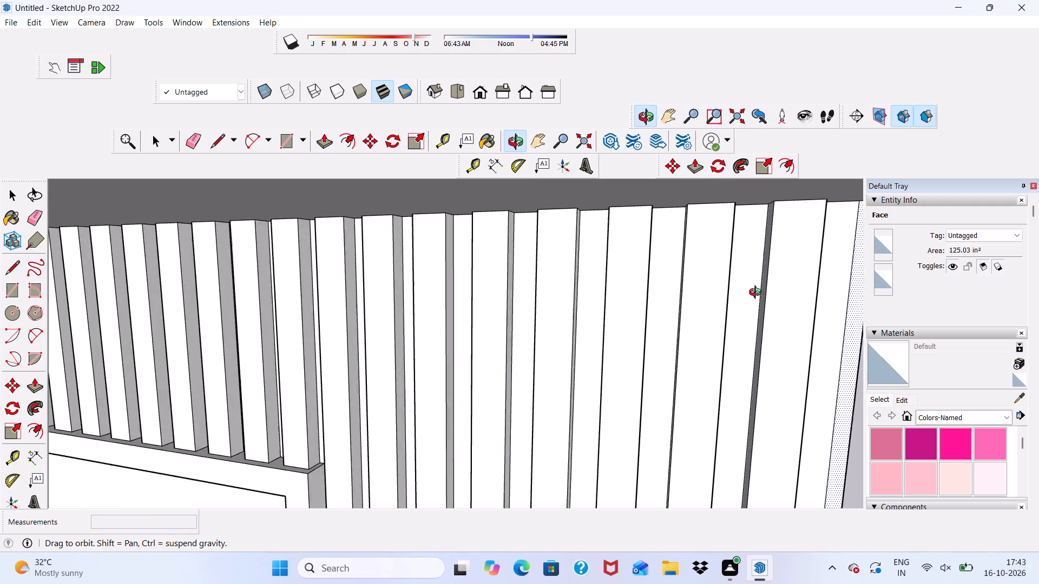
middle_drag(758, 294, 783, 270)
scroll(858, 375, up, 2)
click(843, 374)
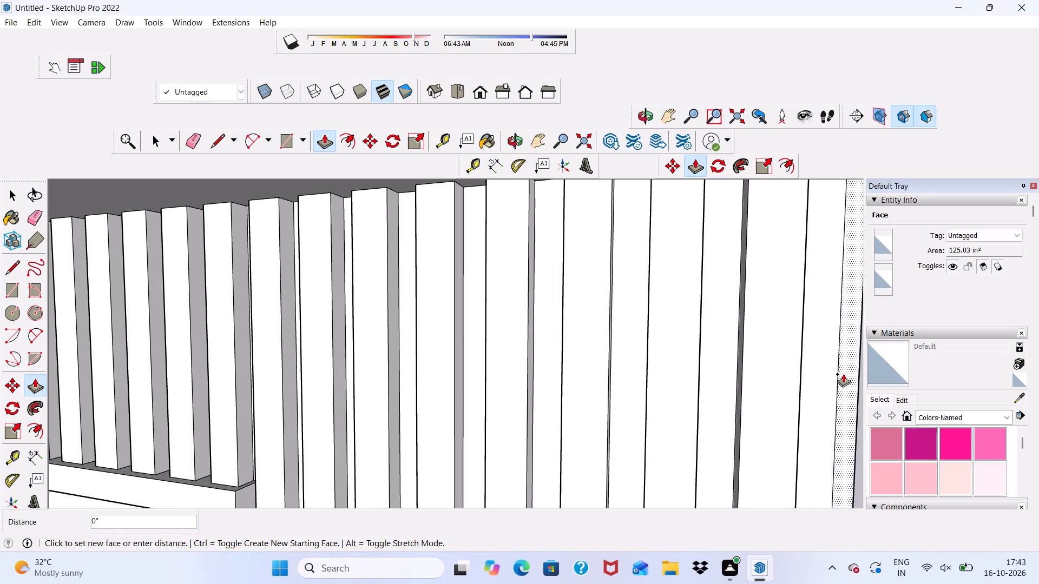
click(804, 299)
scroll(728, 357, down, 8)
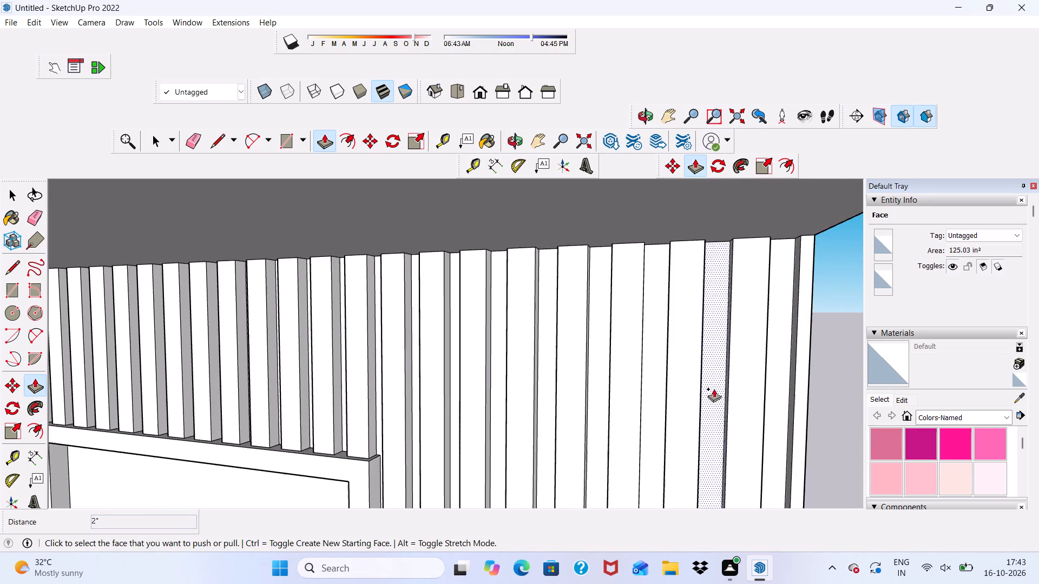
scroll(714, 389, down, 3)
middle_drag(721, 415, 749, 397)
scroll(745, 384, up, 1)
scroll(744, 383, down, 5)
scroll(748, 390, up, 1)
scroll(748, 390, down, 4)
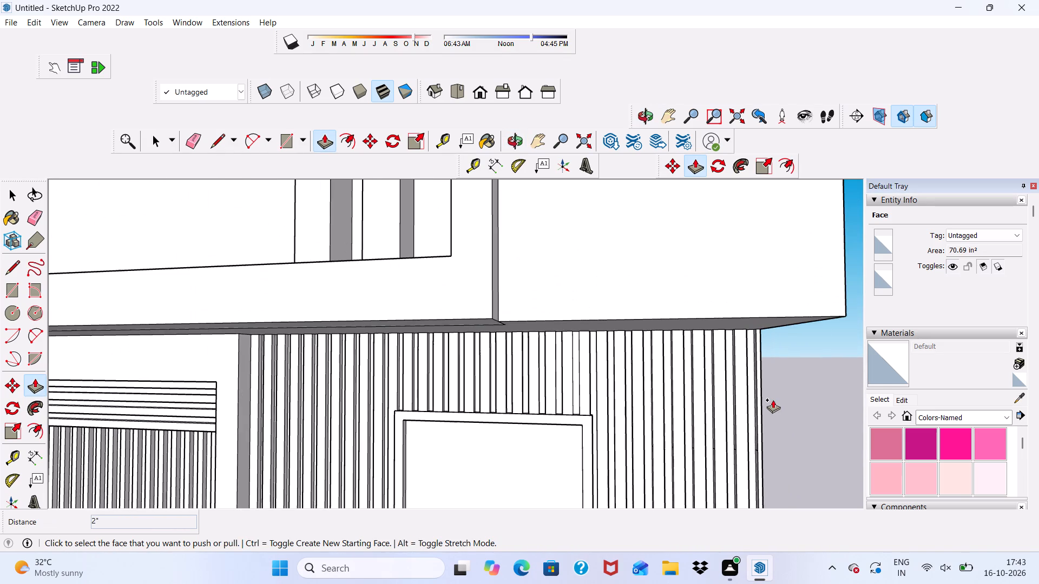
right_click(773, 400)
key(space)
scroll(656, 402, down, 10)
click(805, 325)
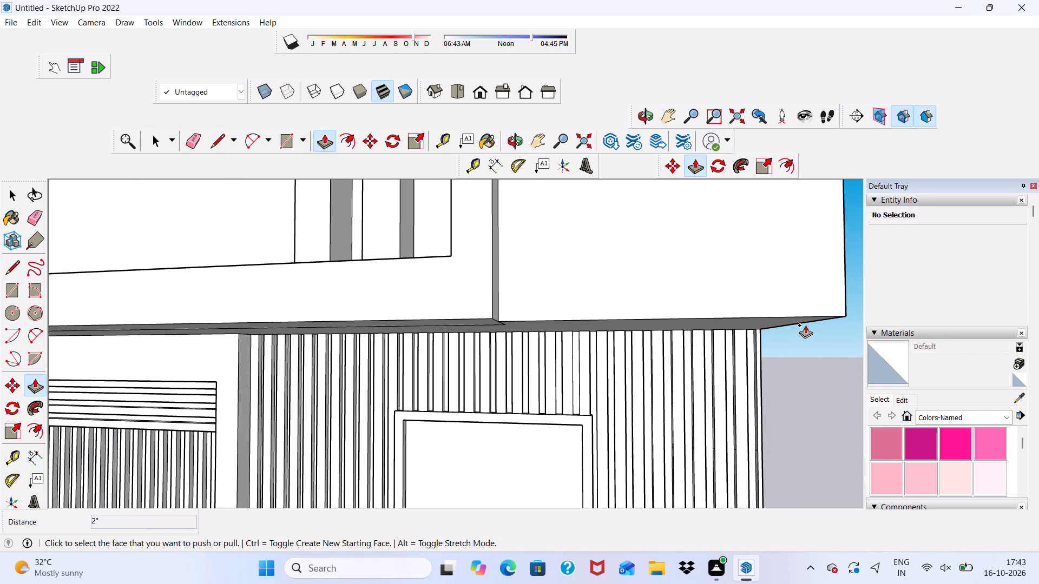
Push/Pull the first two flat strips below the window frame, starting at its door-side corner, out 2".
scroll(795, 353, down, 9)
scroll(675, 475, up, 11)
scroll(506, 450, down, 4)
scroll(505, 444, up, 7)
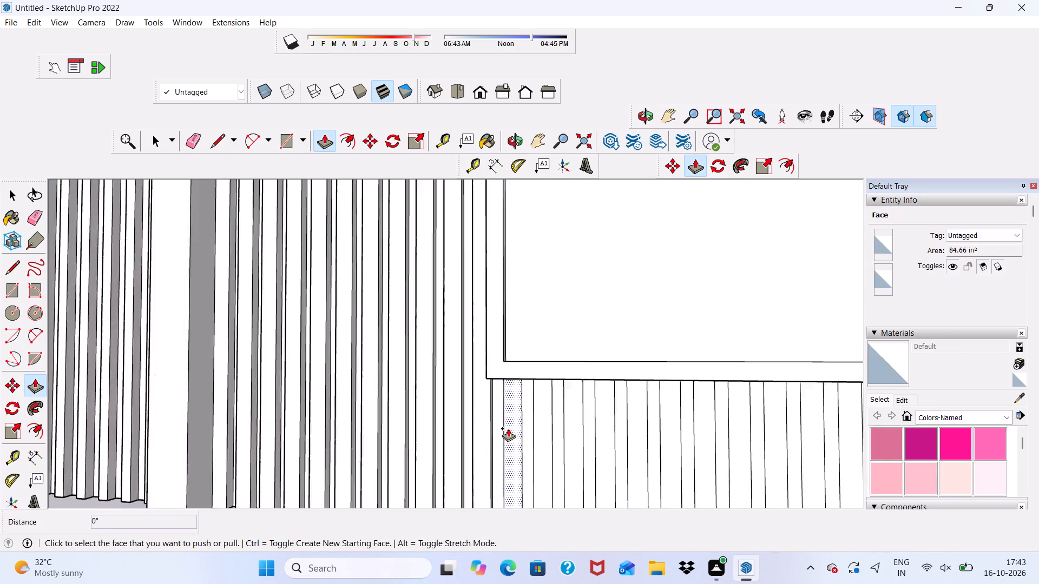
scroll(508, 428, up, 12)
scroll(559, 391, down, 5)
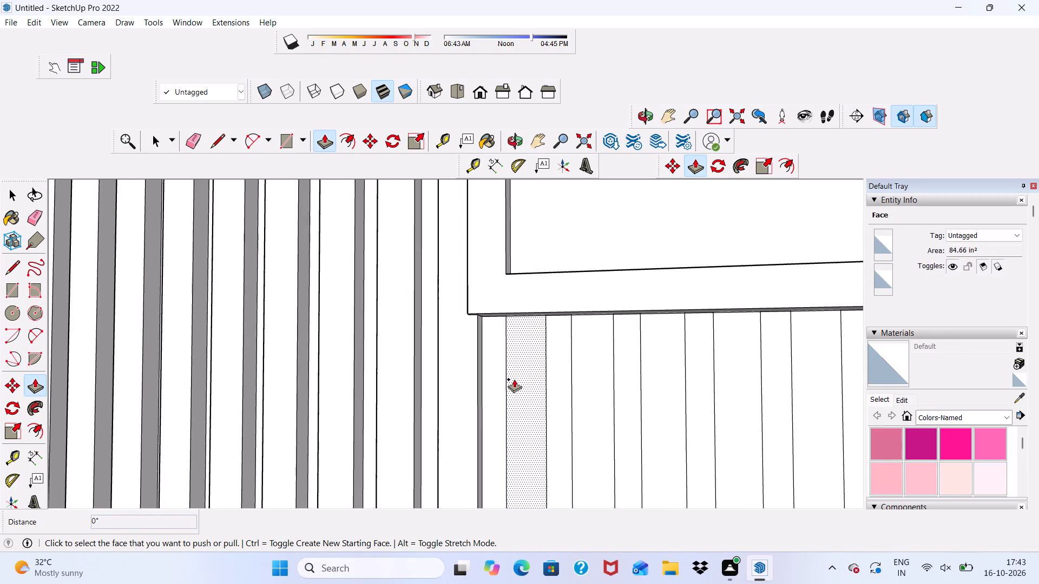
click(516, 379)
scroll(462, 345, down, 2)
middle_drag(463, 345, 574, 361)
scroll(574, 361, up, 1)
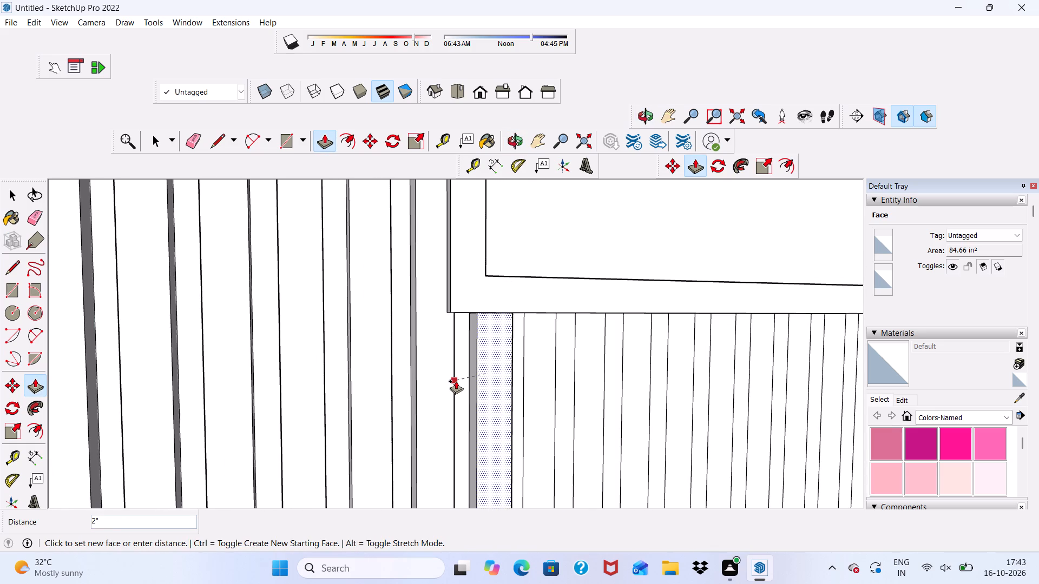
click(456, 381)
scroll(542, 405, up, 2)
click(534, 399)
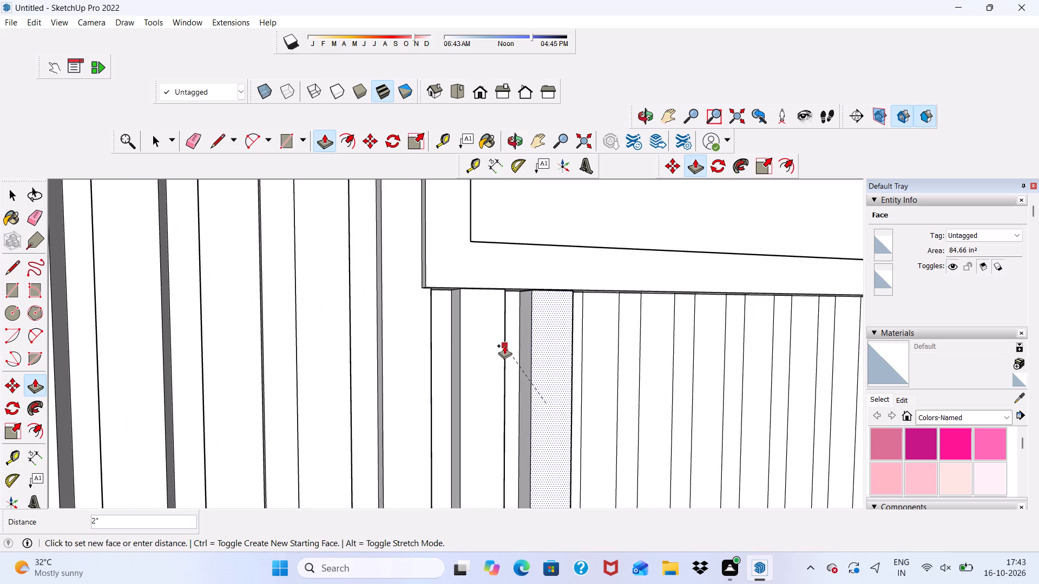
click(504, 346)
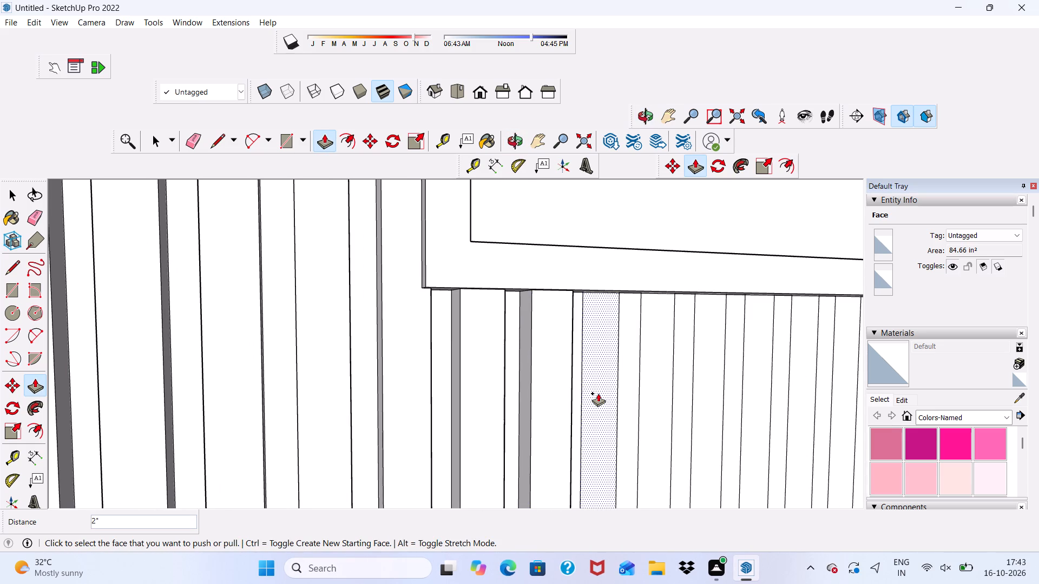
Push/Pull the next two flat strips below the window frame out 2", continuing away from the door.
scroll(598, 393, up, 5)
scroll(599, 389, down, 1)
middle_drag(601, 396, 601, 408)
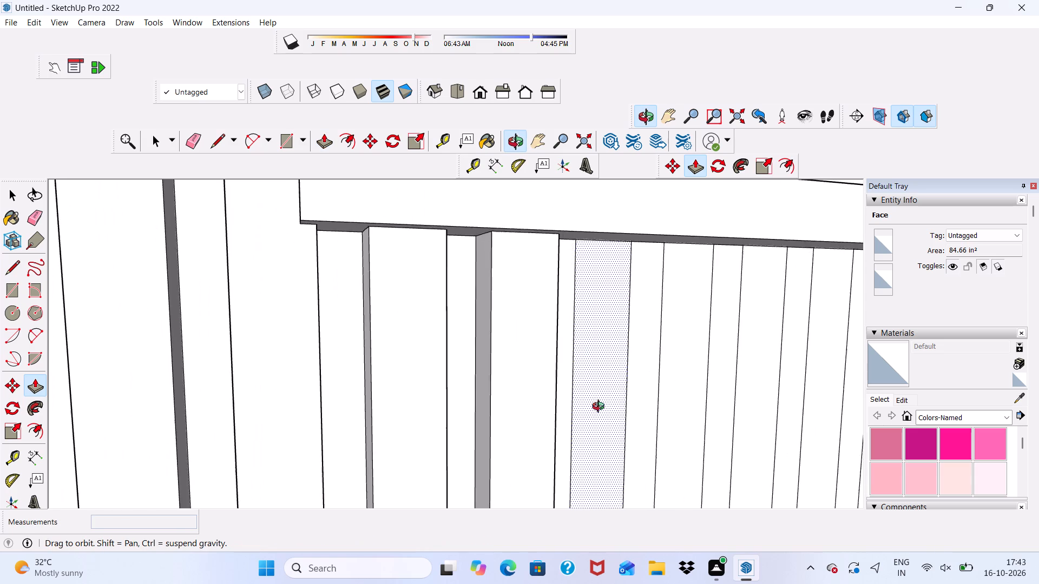
middle_drag(601, 408, 457, 393)
click(580, 426)
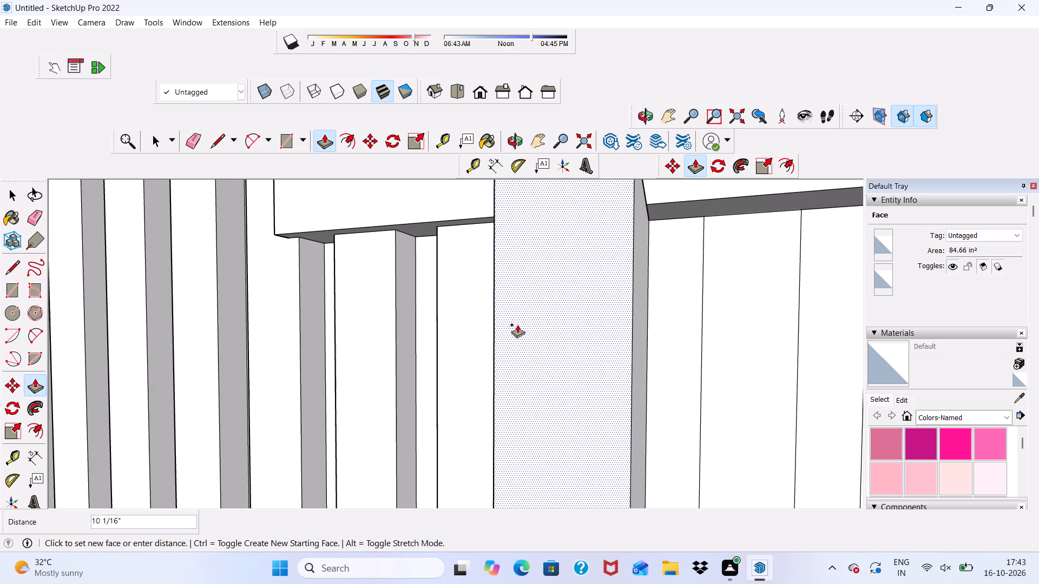
scroll(495, 310, down, 2)
middle_drag(517, 349, 636, 352)
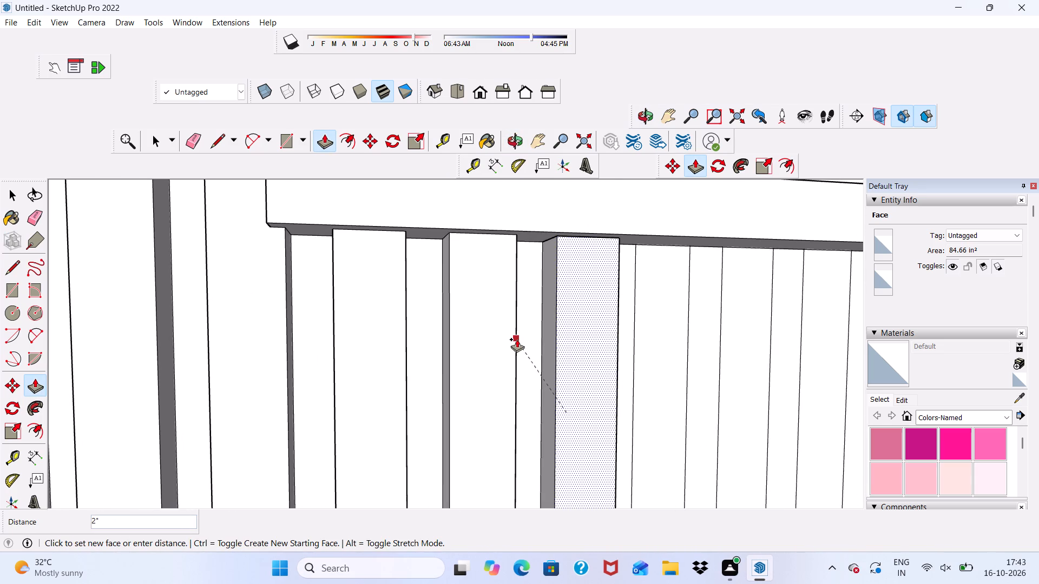
click(517, 339)
click(657, 389)
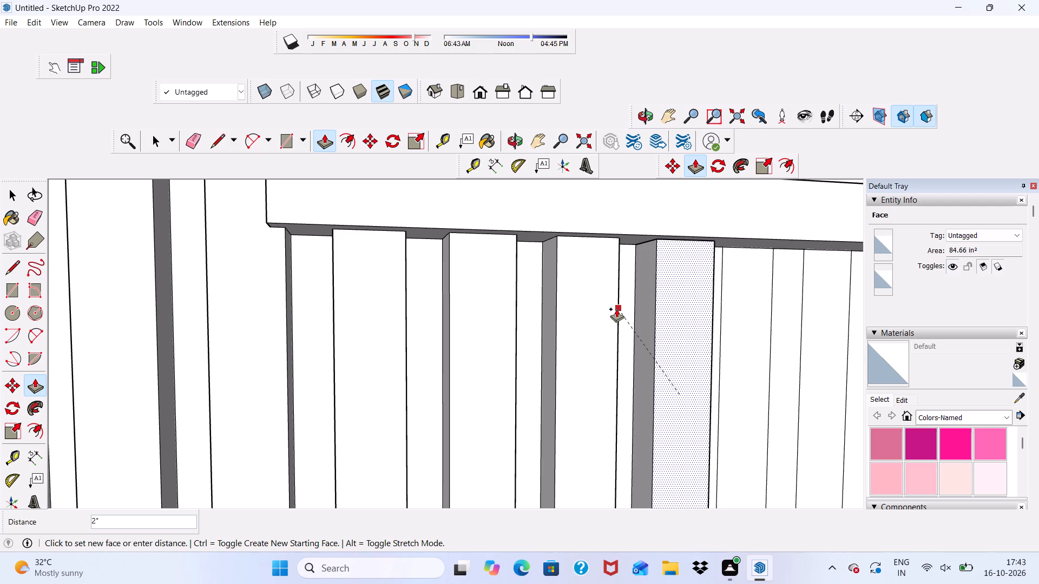
click(616, 309)
Push/Pull the following flat strip below the window frame out 2", level with the raised strips.
scroll(476, 360, down, 11)
middle_drag(628, 407, 546, 425)
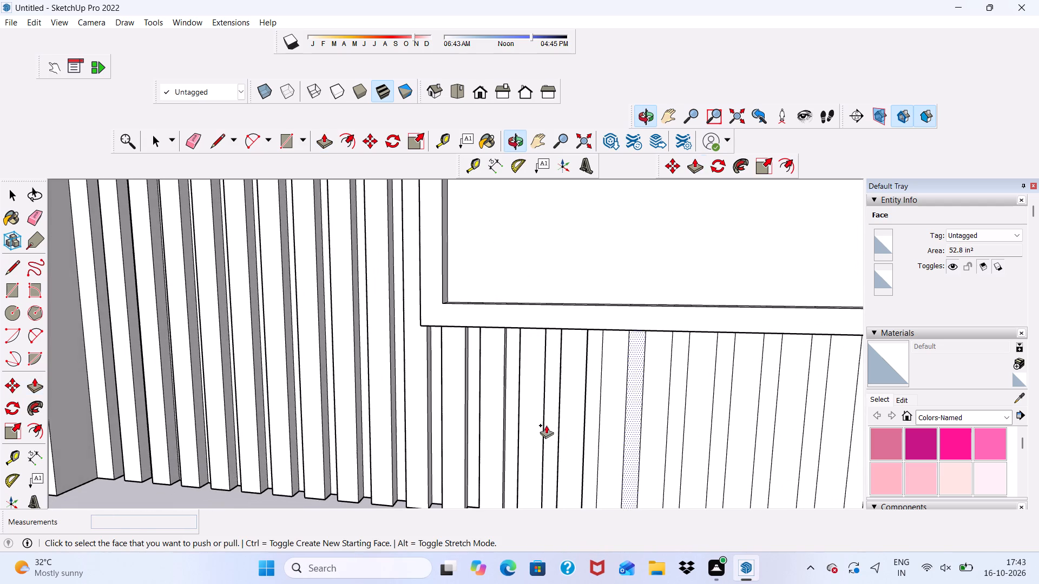
scroll(615, 439, up, 8)
click(608, 404)
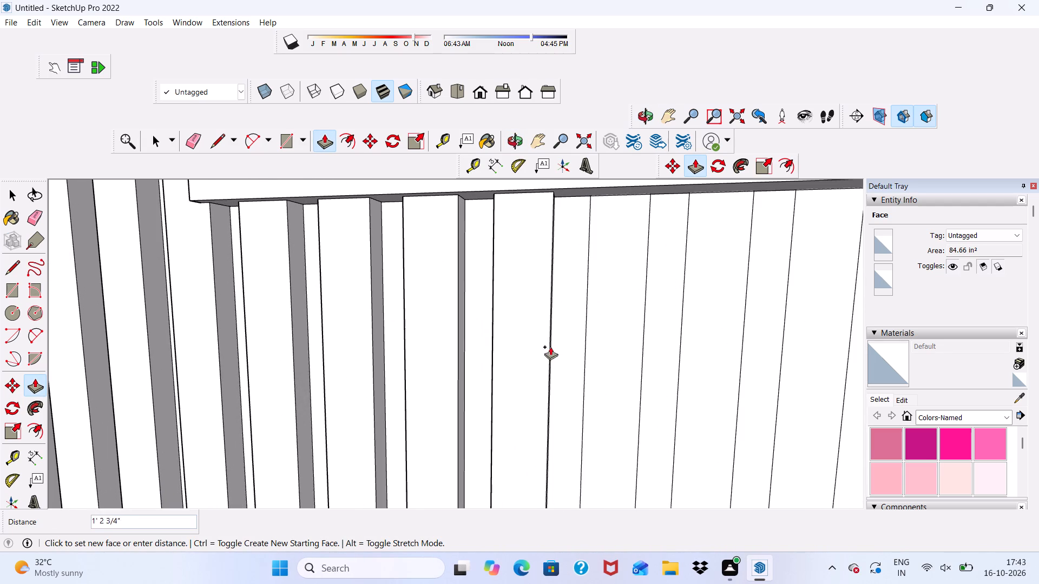
scroll(543, 319, up, 3)
click(554, 293)
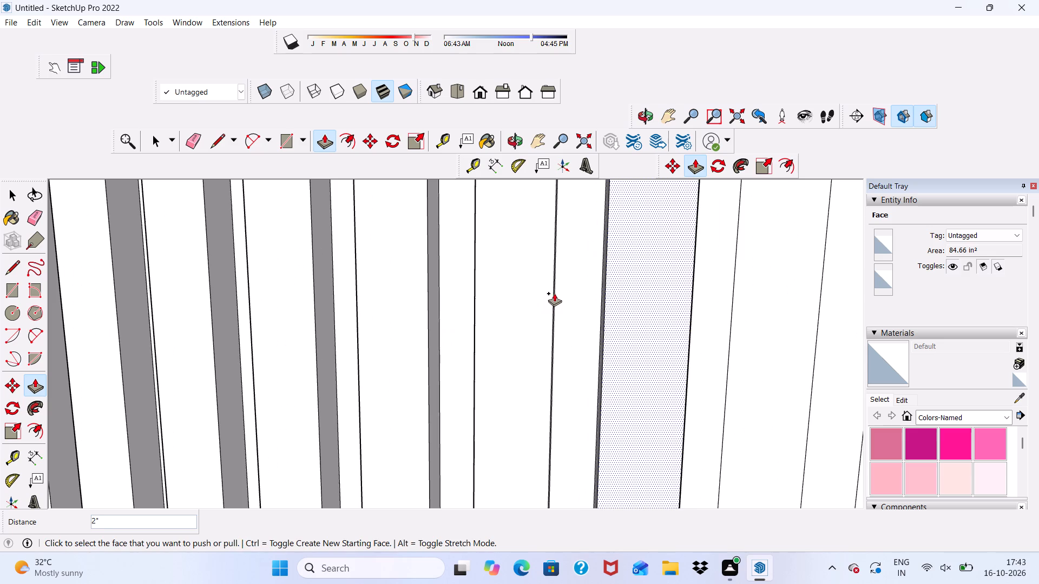
Push/Pull the next two flat strips below the window frame out 2", continuing away from the door.
scroll(536, 298, down, 9)
middle_drag(635, 341, 521, 371)
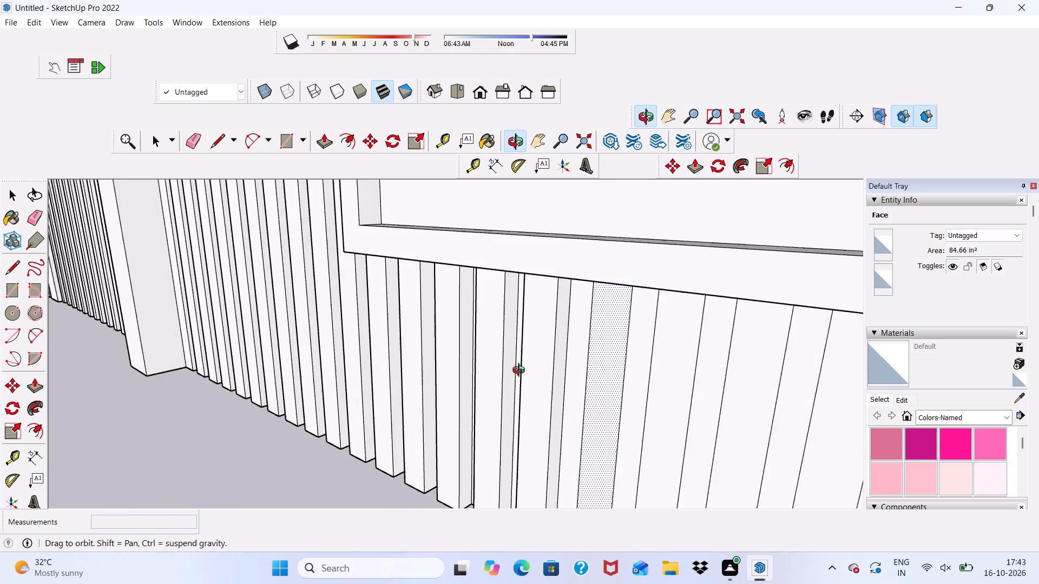
middle_drag(521, 371, 518, 355)
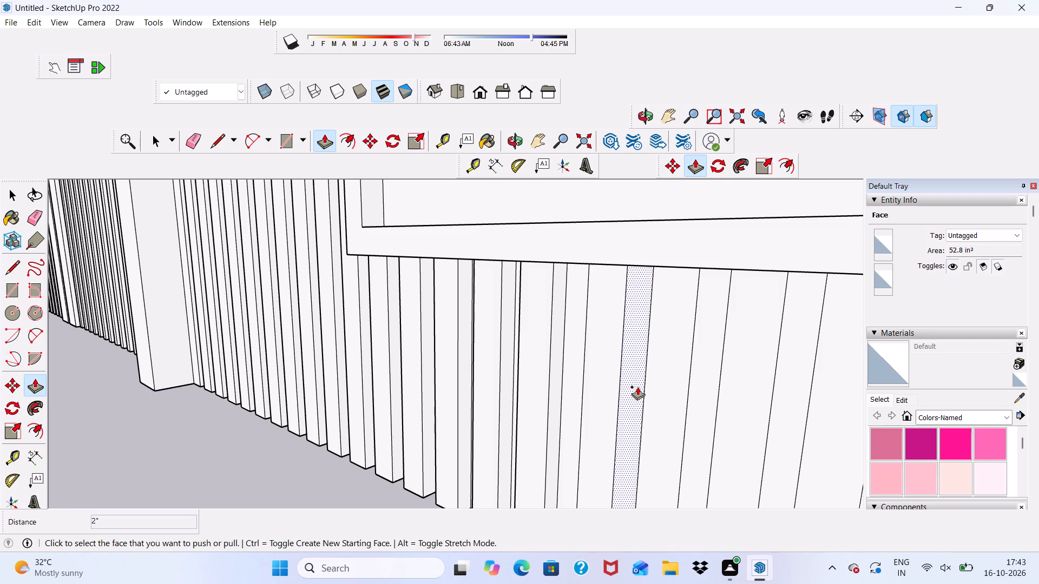
scroll(637, 387, up, 4)
scroll(636, 387, down, 4)
middle_drag(593, 406, 679, 388)
scroll(681, 376, up, 4)
scroll(682, 361, down, 4)
middle_drag(682, 361, 582, 373)
scroll(573, 361, up, 4)
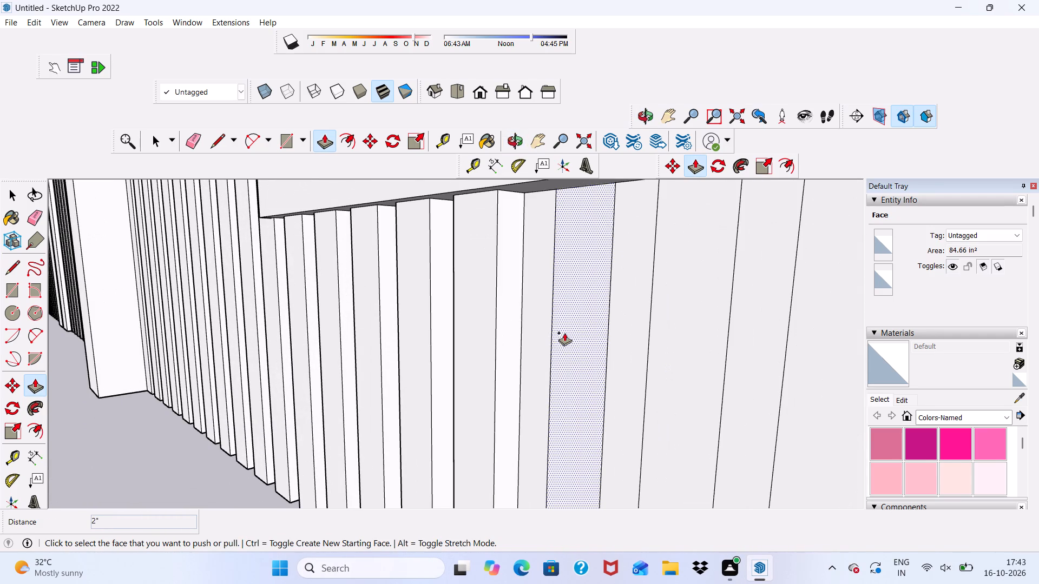
click(570, 335)
middle_drag(504, 291, 671, 303)
scroll(504, 291, down, 1)
scroll(617, 302, up, 1)
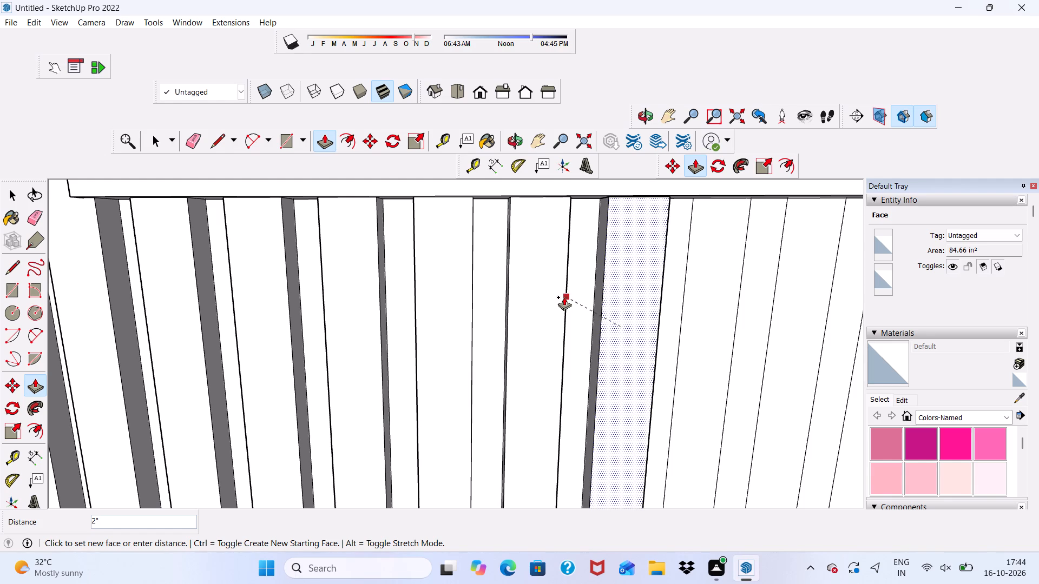
click(564, 297)
click(701, 340)
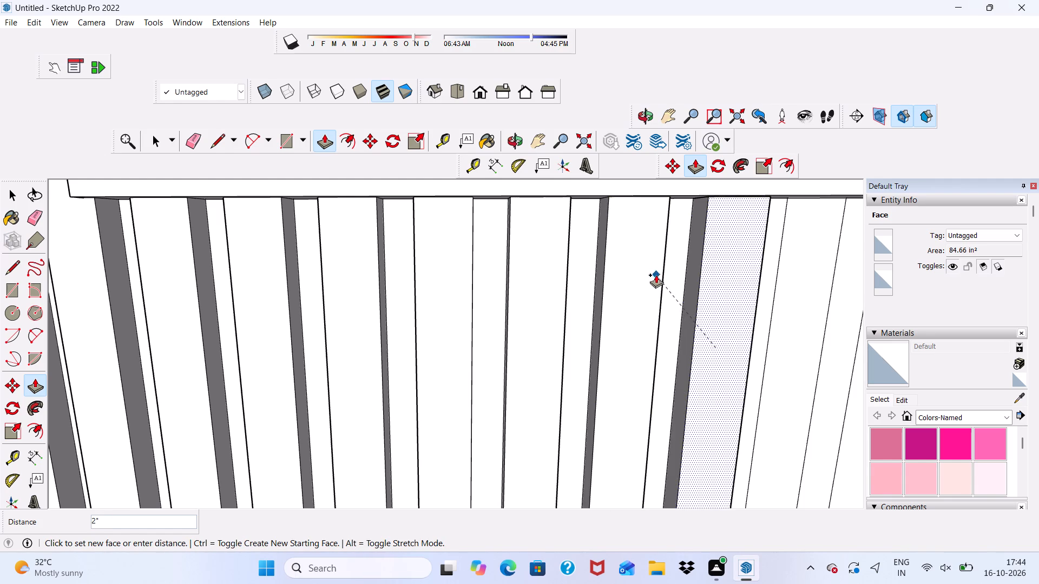
click(661, 261)
Push/Pull the following two flat strips below the window frame out 2", level with the raised strips.
scroll(595, 294, down, 9)
middle_drag(613, 355, 608, 357)
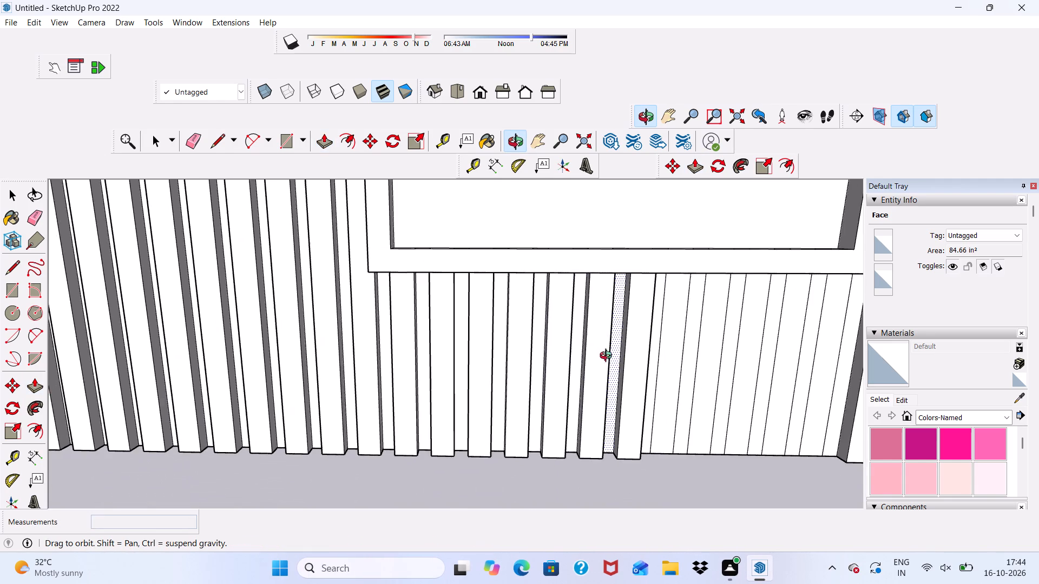
middle_drag(608, 357, 481, 245)
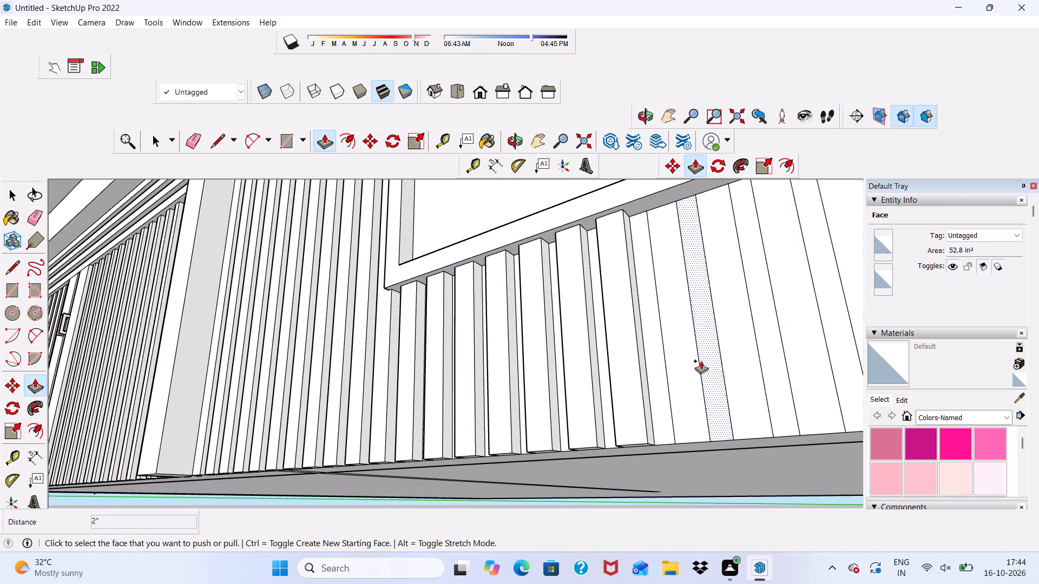
scroll(685, 365, up, 4)
click(682, 360)
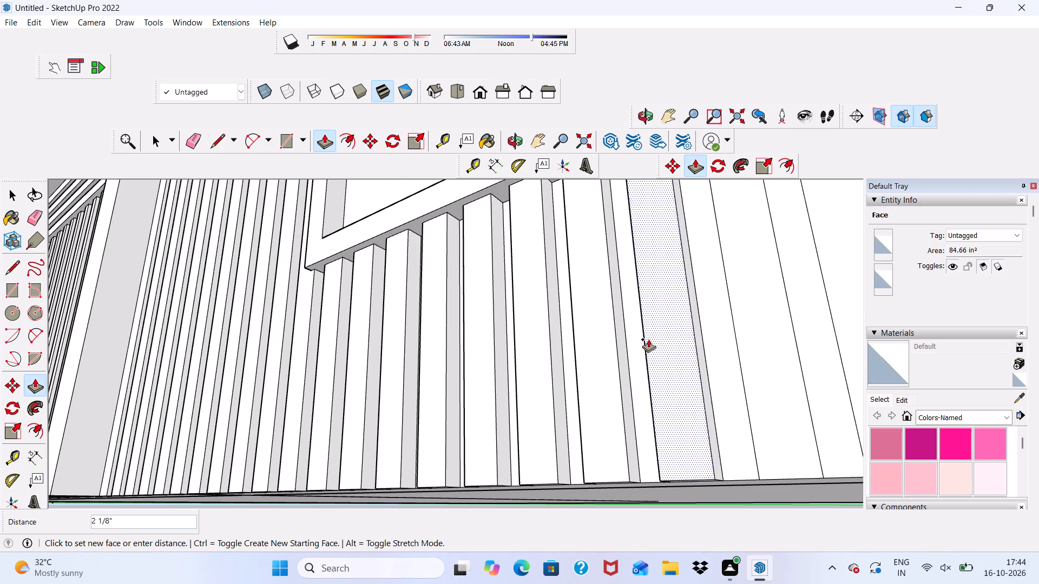
scroll(589, 275, down, 1)
middle_drag(591, 275, 730, 312)
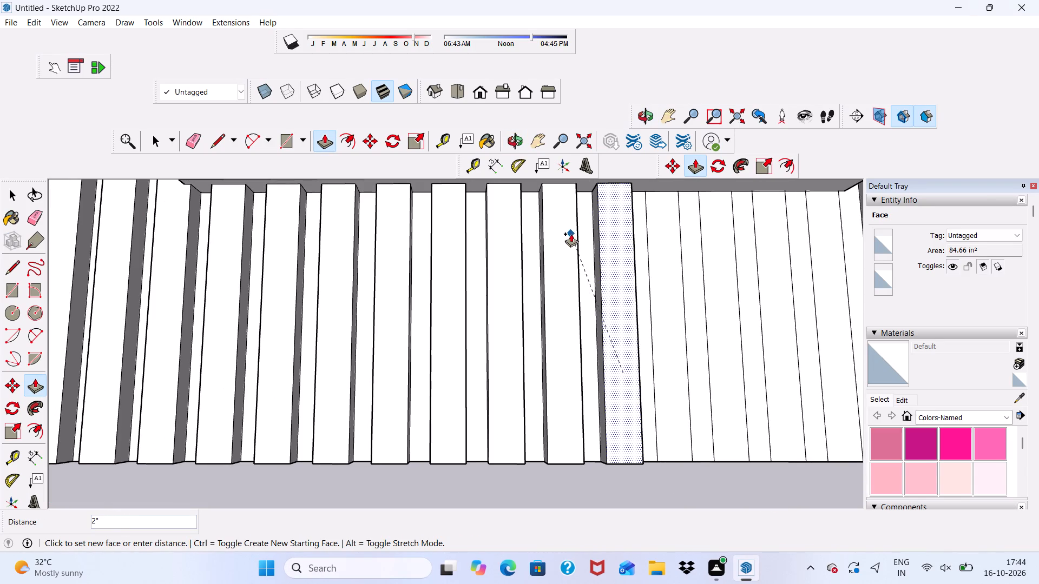
click(575, 227)
scroll(673, 296, up, 3)
click(662, 300)
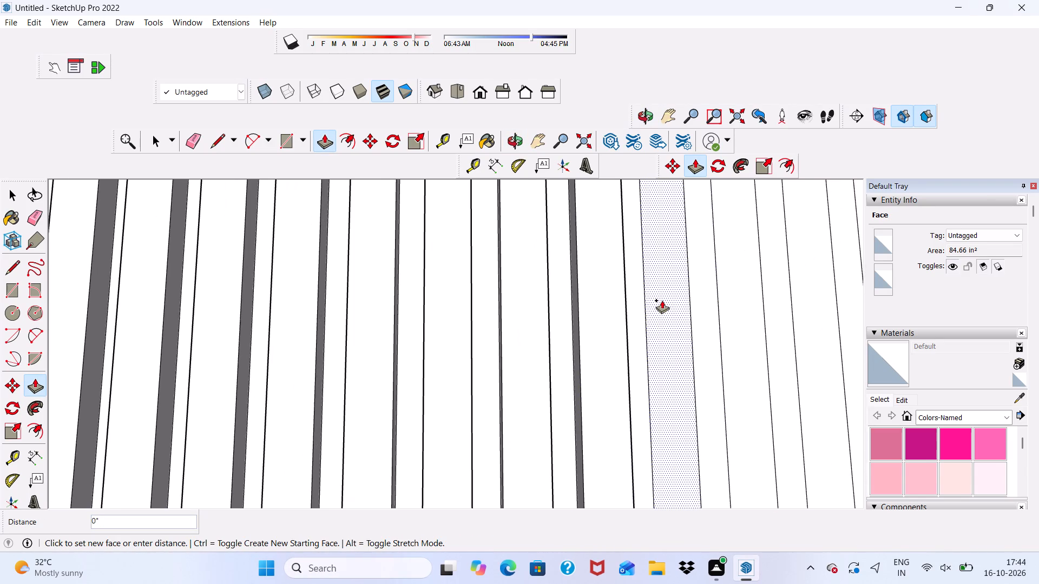
click(621, 220)
Push/Pull two more flat strips below the window frame out 2", nearing its far corner.
scroll(654, 360, down, 3)
scroll(726, 389, up, 1)
click(725, 384)
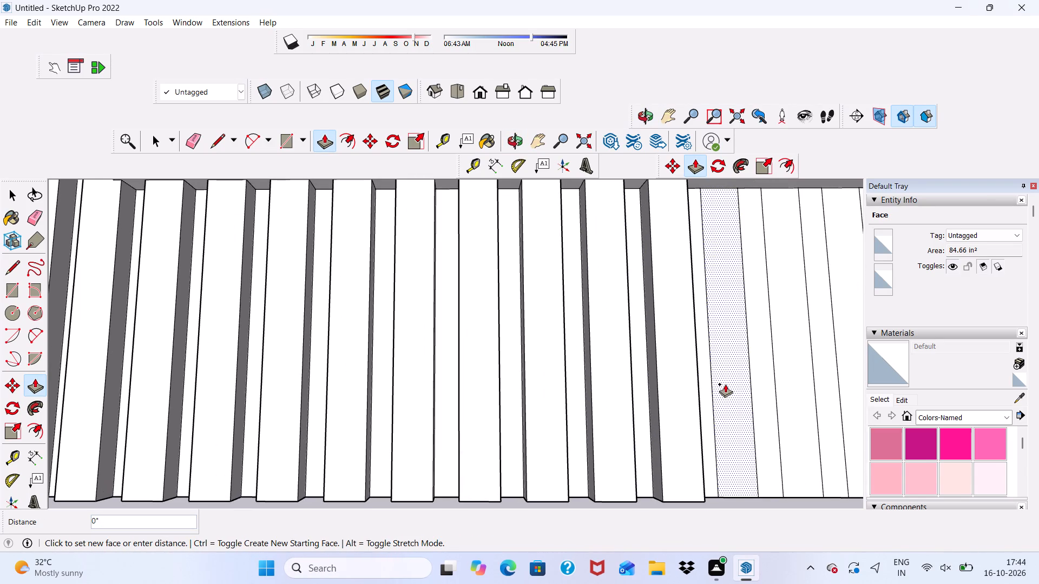
click(690, 244)
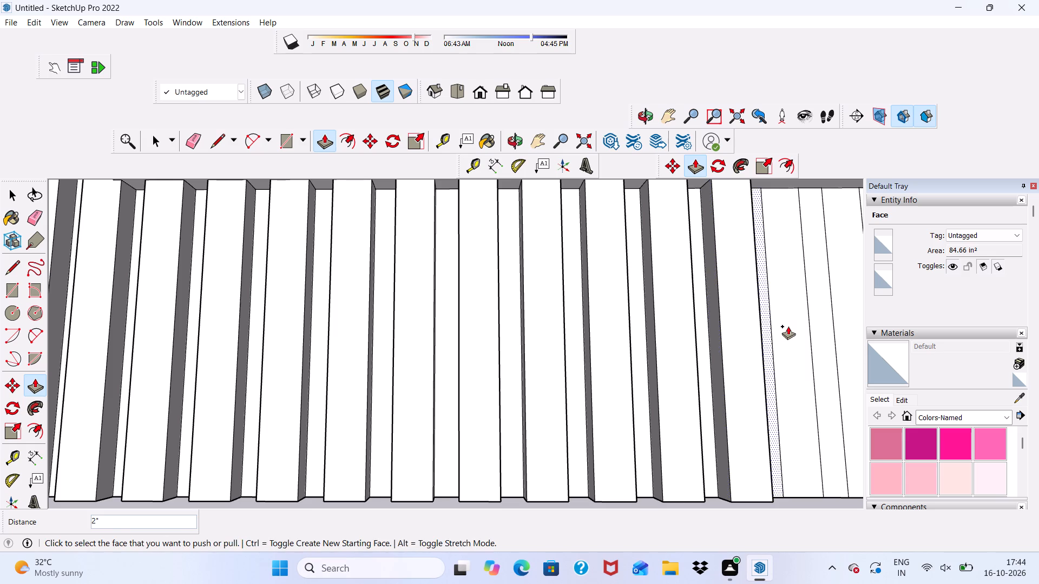
click(788, 326)
click(752, 230)
Push/Pull the last flat strip below the window frame, at its far lower corner, out 2".
scroll(624, 355, down, 5)
scroll(461, 393, down, 5)
scroll(687, 328, up, 12)
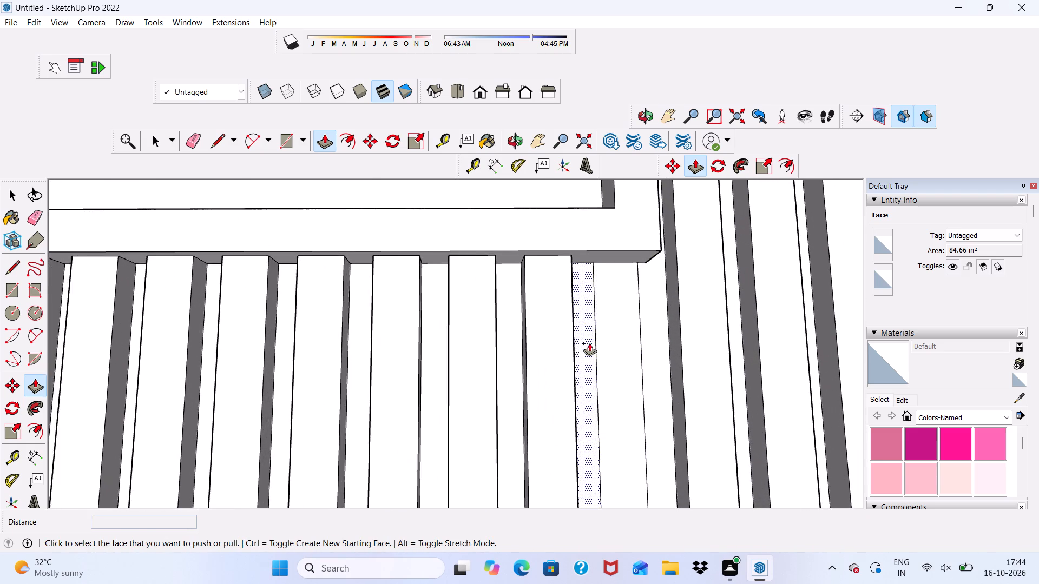
click(600, 342)
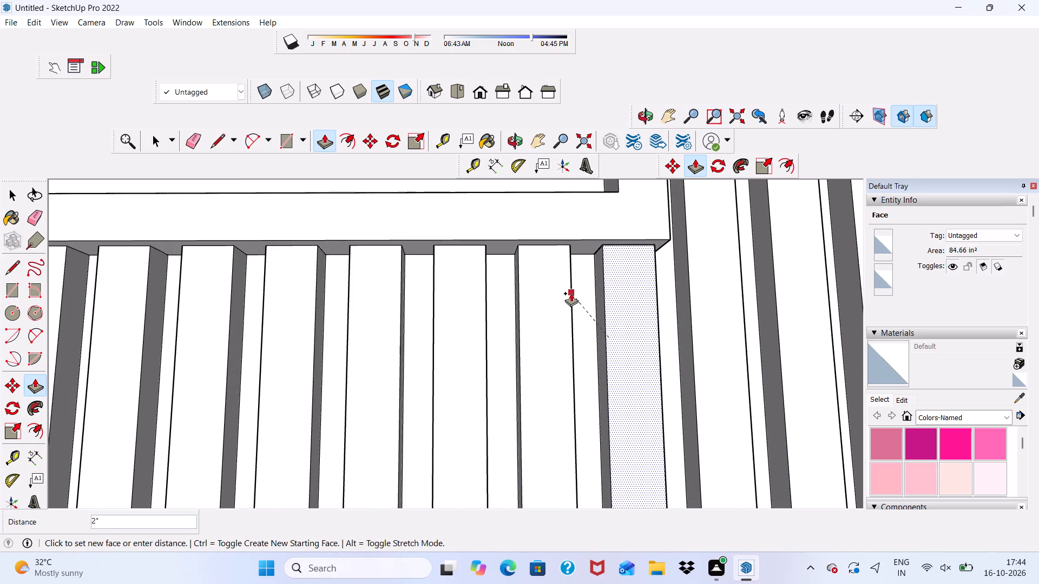
click(571, 293)
Erase the two stray parallel lines running across the house's underside from the base of the window wall.
scroll(604, 344, down, 20)
scroll(604, 344, down, 6)
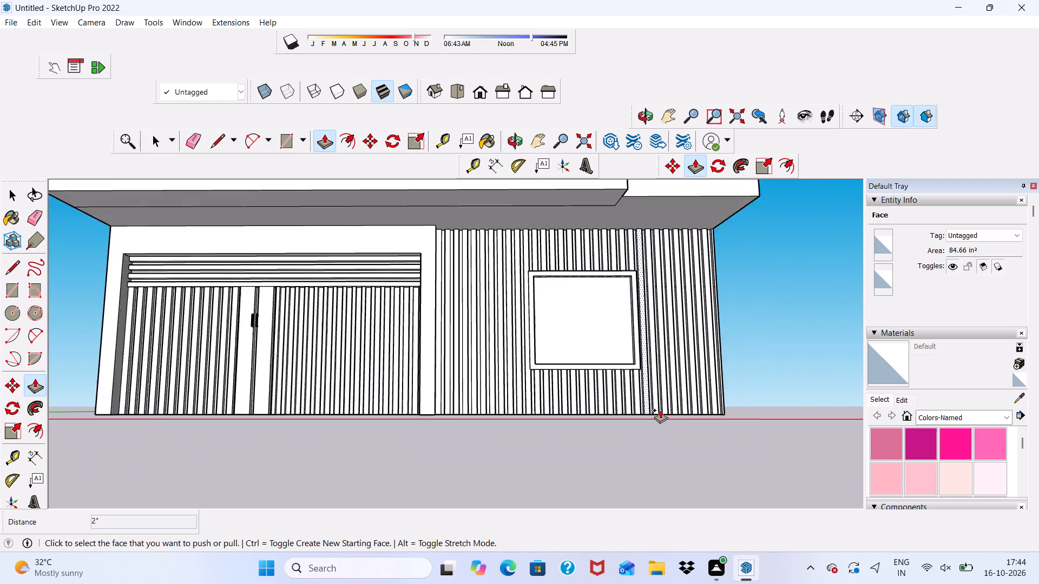
middle_drag(687, 462, 699, 450)
scroll(699, 450, up, 5)
scroll(692, 431, down, 5)
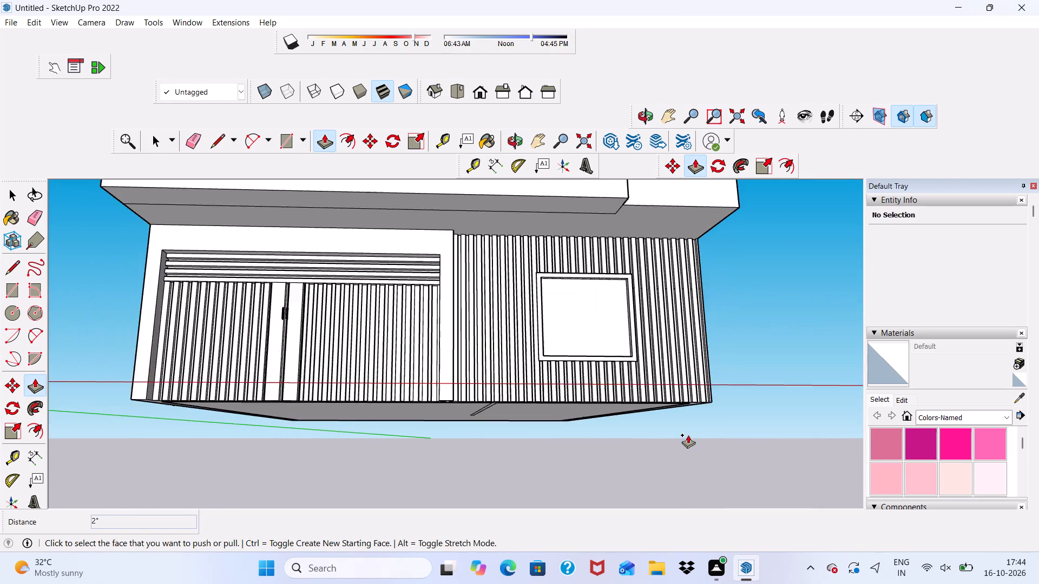
scroll(688, 435, down, 5)
middle_drag(577, 469, 570, 333)
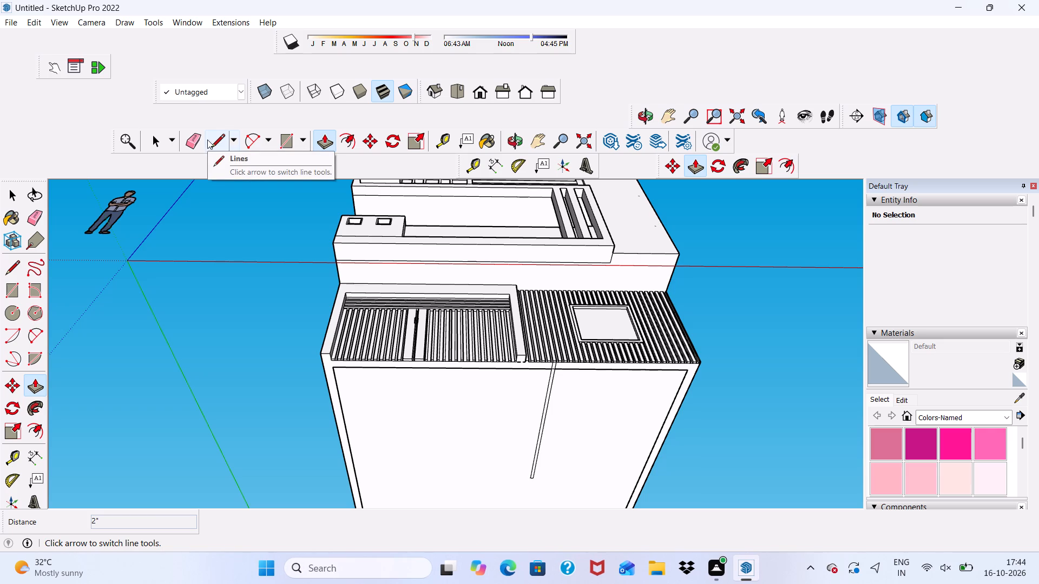
click(191, 137)
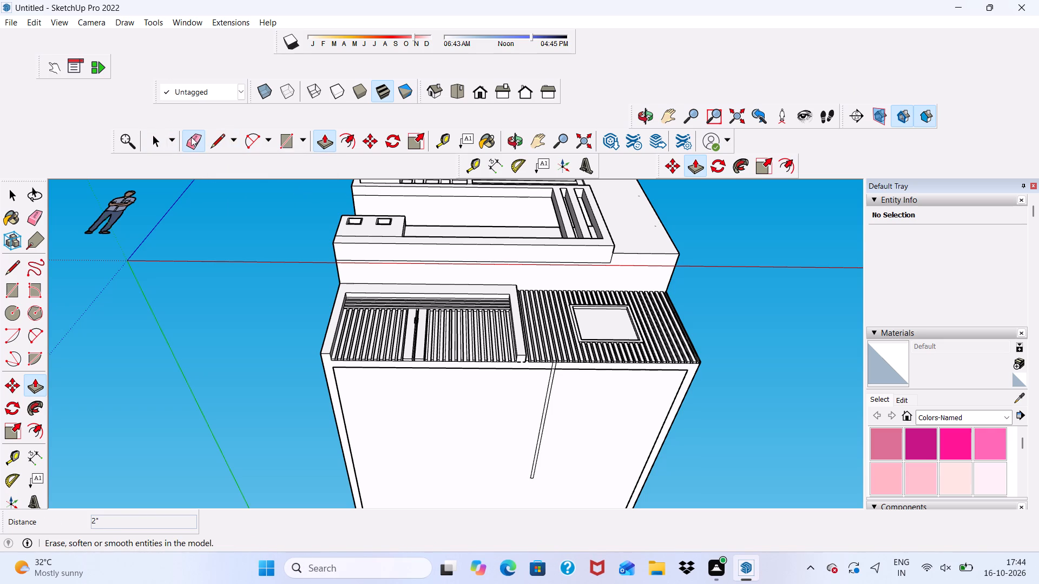
scroll(586, 479, up, 10)
scroll(604, 260, up, 4)
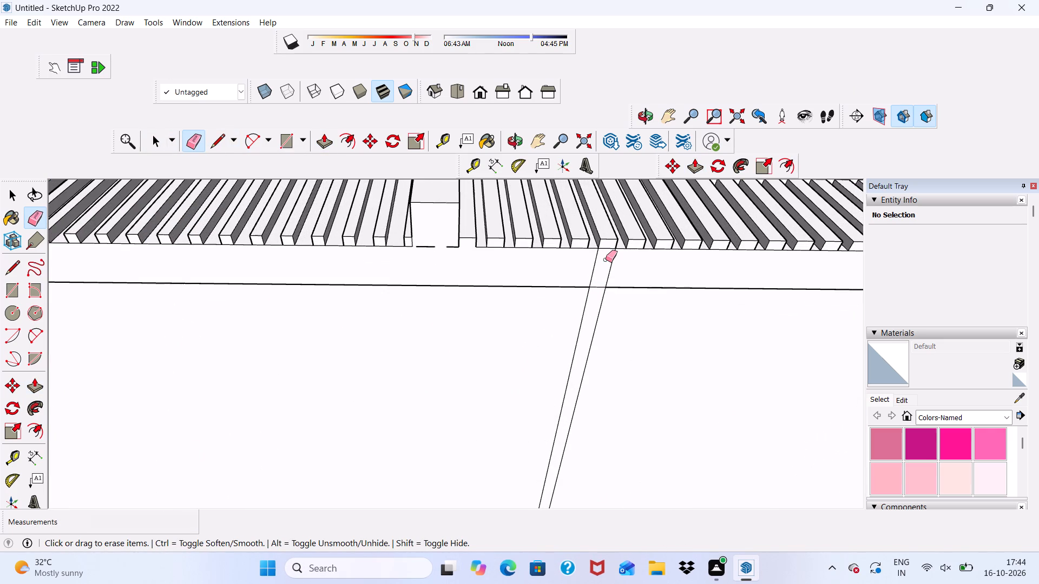
drag(615, 262, 596, 263)
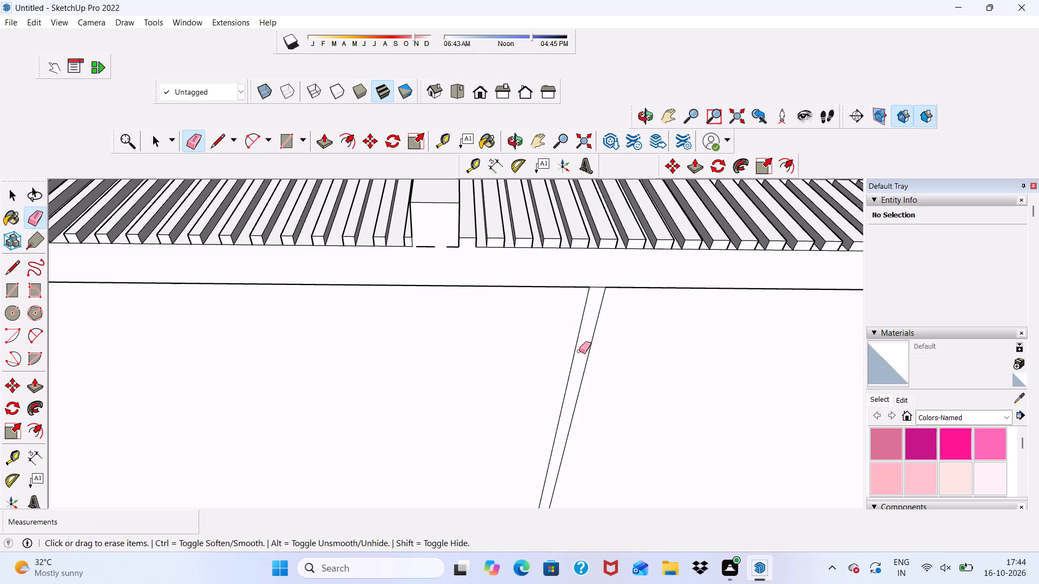
drag(565, 353, 594, 363)
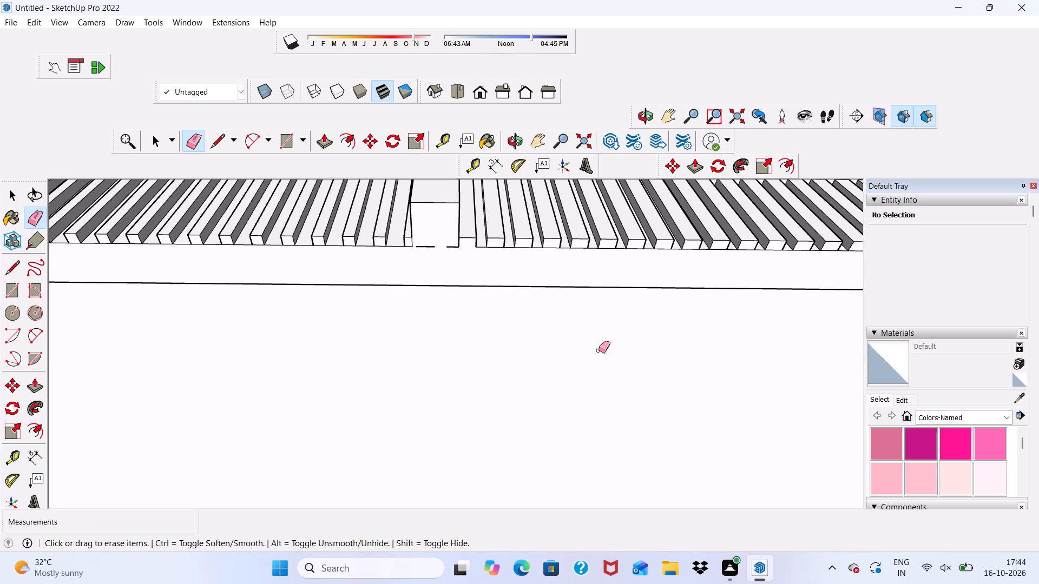
key(space)
Erase the broken edge segments along the base of the pillar between the door and the window wall.
scroll(591, 348, down, 4)
scroll(659, 403, down, 4)
middle_drag(658, 401, 662, 403)
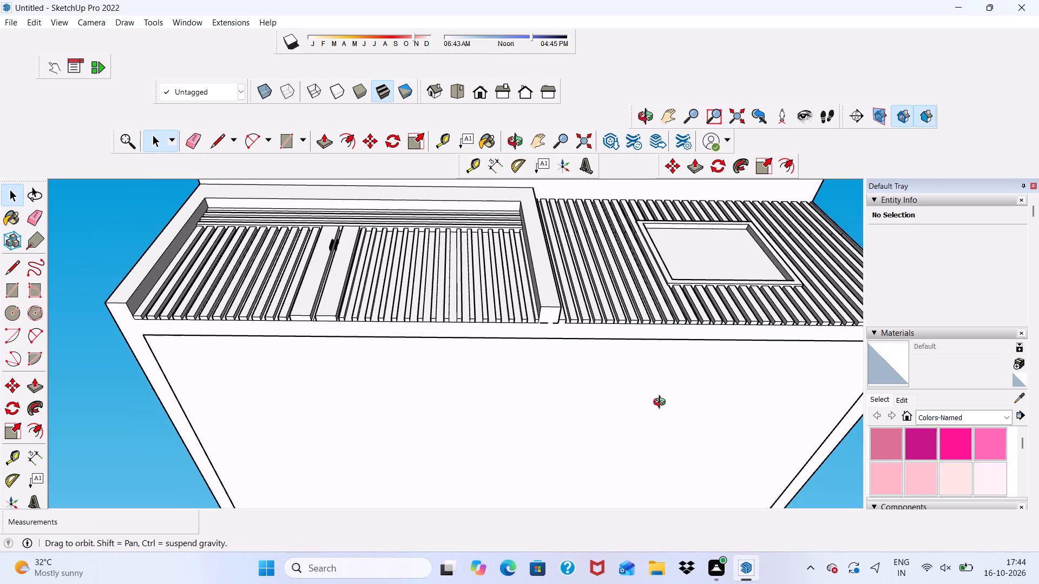
middle_drag(662, 403, 617, 494)
scroll(583, 419, up, 3)
scroll(536, 447, up, 4)
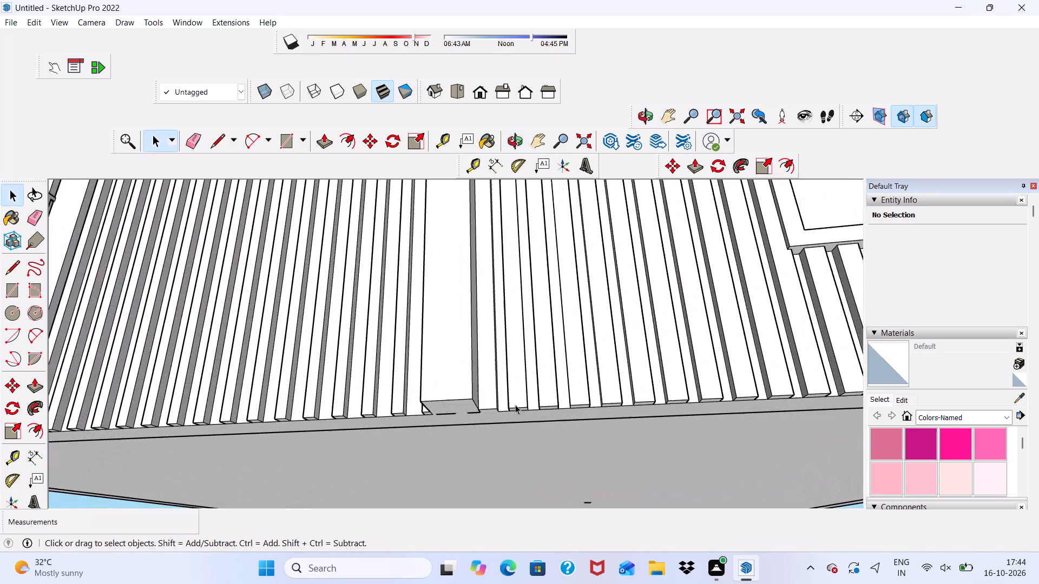
scroll(515, 404, up, 6)
middle_drag(492, 426, 522, 357)
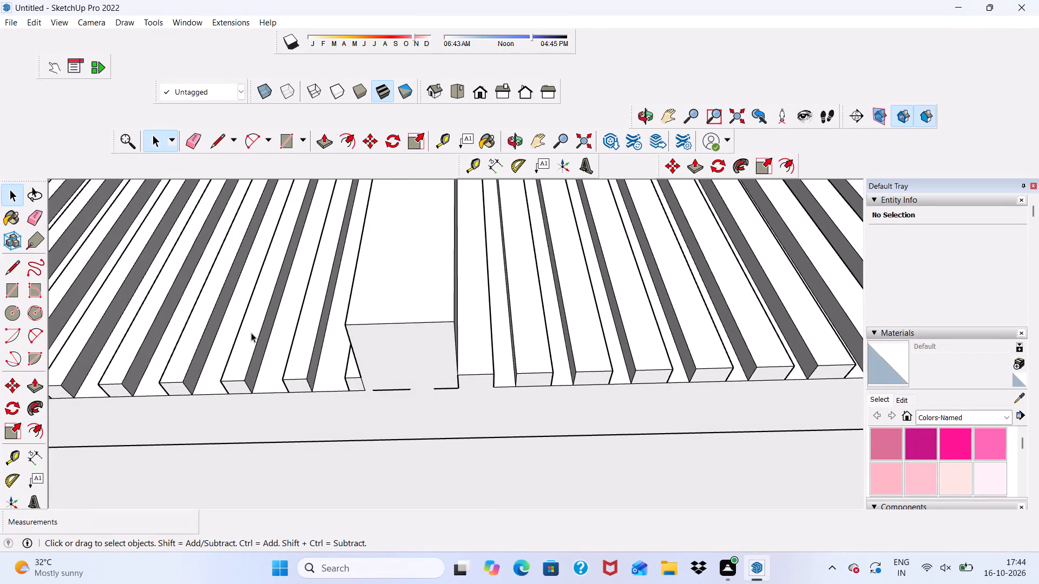
click(190, 132)
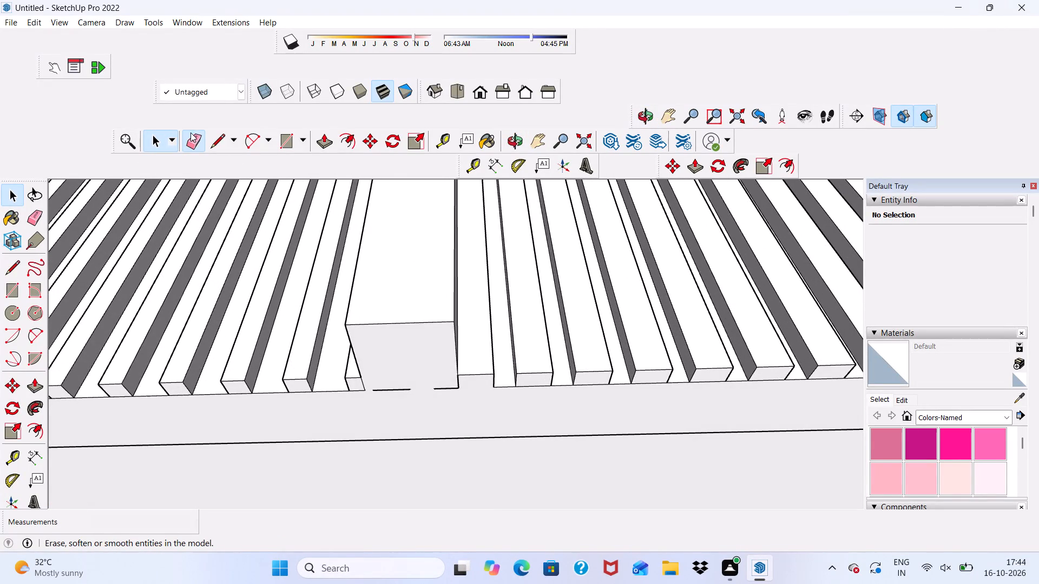
scroll(339, 441, up, 3)
drag(422, 354, 412, 389)
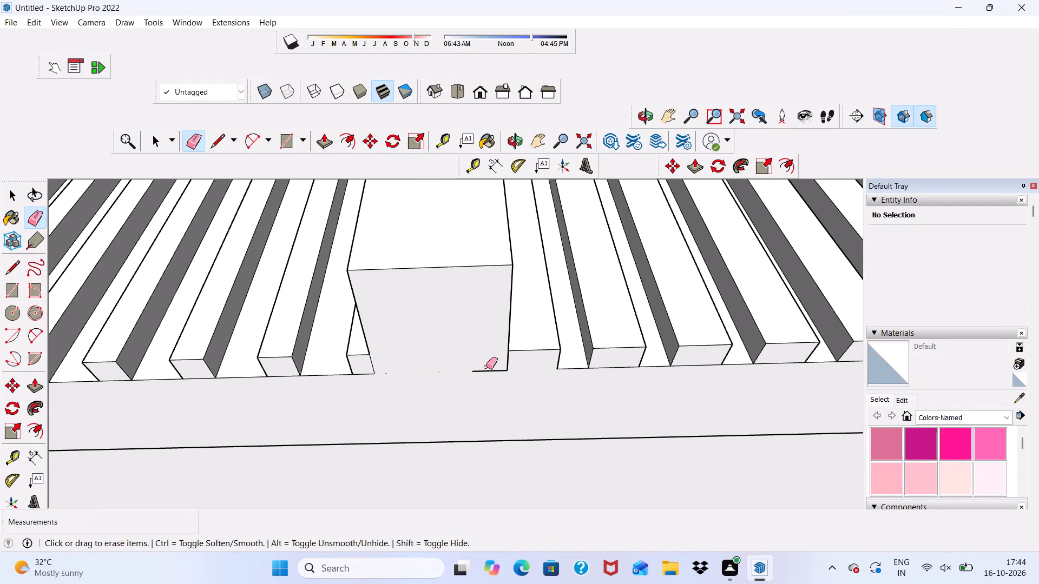
drag(487, 364, 485, 376)
Draw a line about 8 11/16" long across the pillar's base, joining its two back corners.
click(218, 139)
scroll(406, 389, up, 1)
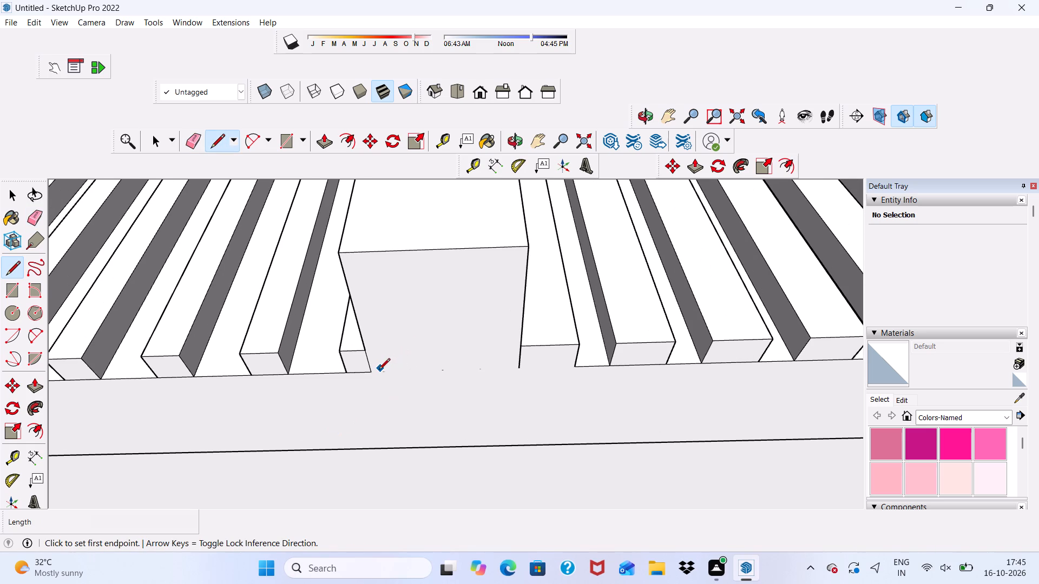
click(373, 372)
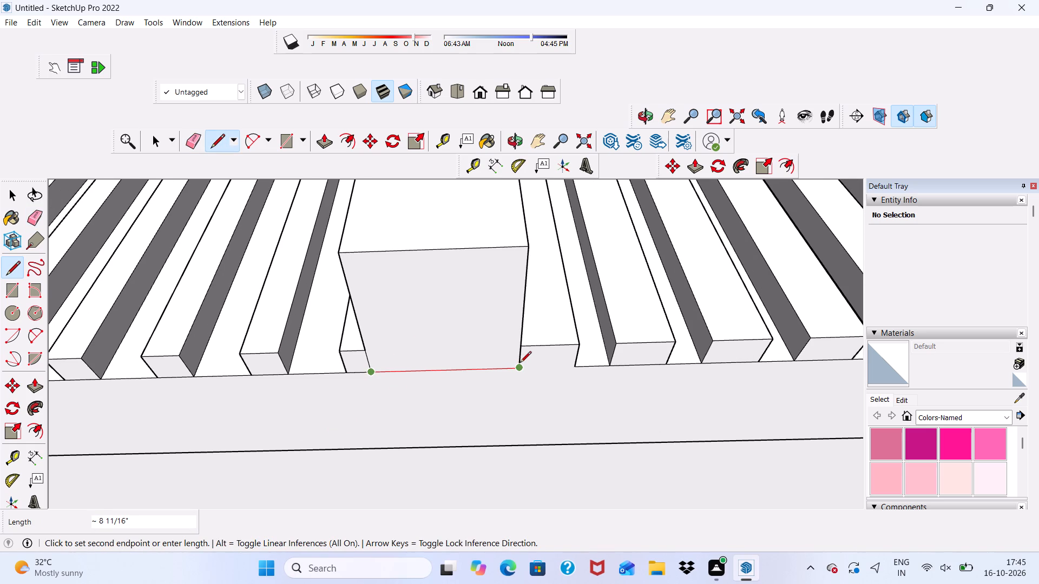
click(522, 364)
scroll(489, 368, down, 4)
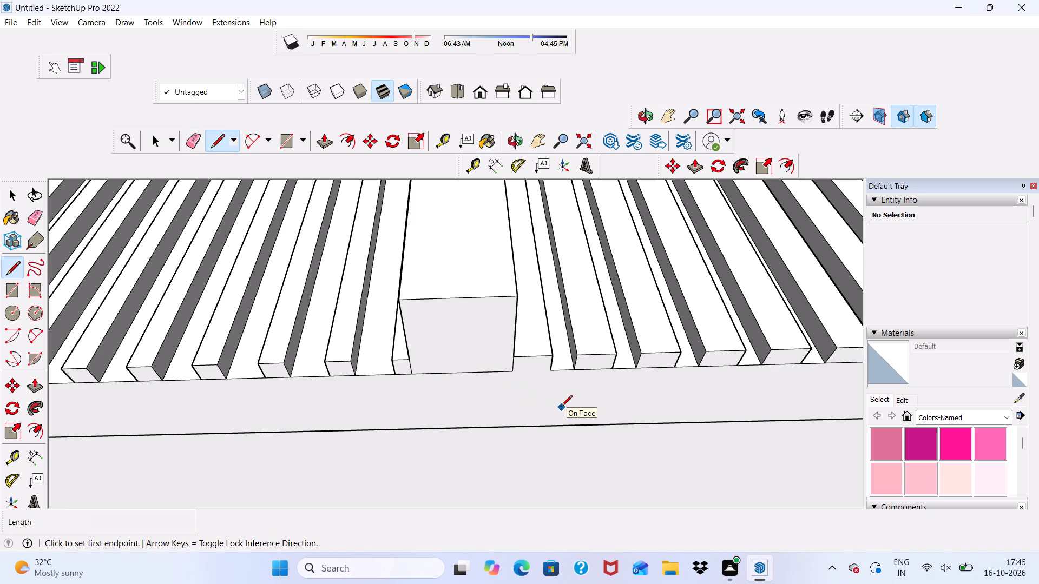
key(space)
Draw a ground-level rectangle about 14' by 3' 6 7/16" in front of the window wall, starting from the pillar's front base corner.
scroll(560, 399, down, 11)
middle_drag(629, 348, 665, 583)
scroll(625, 470, up, 1)
scroll(536, 323, down, 17)
middle_drag(554, 406, 541, 311)
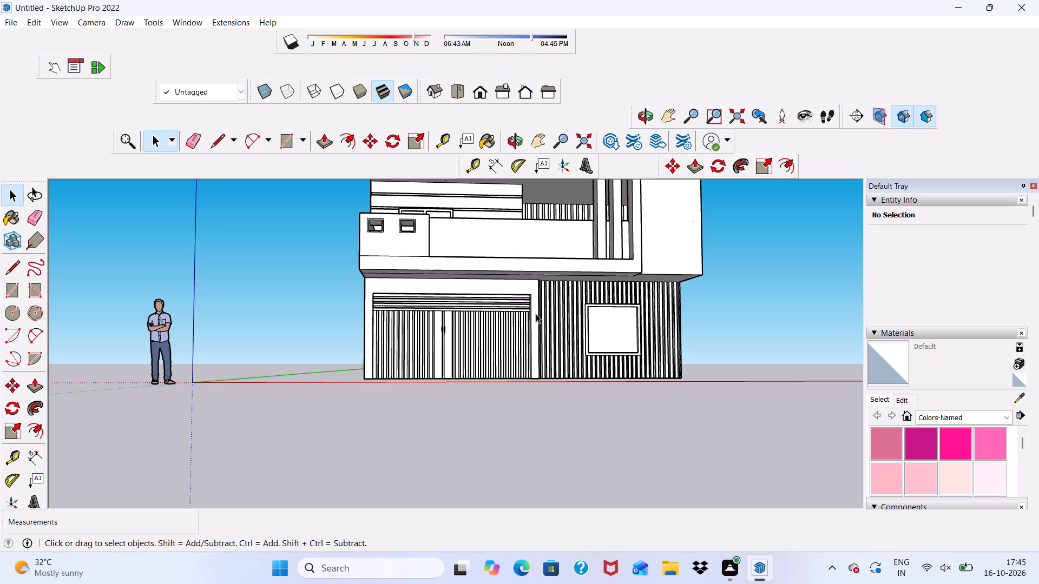
scroll(630, 437, up, 5)
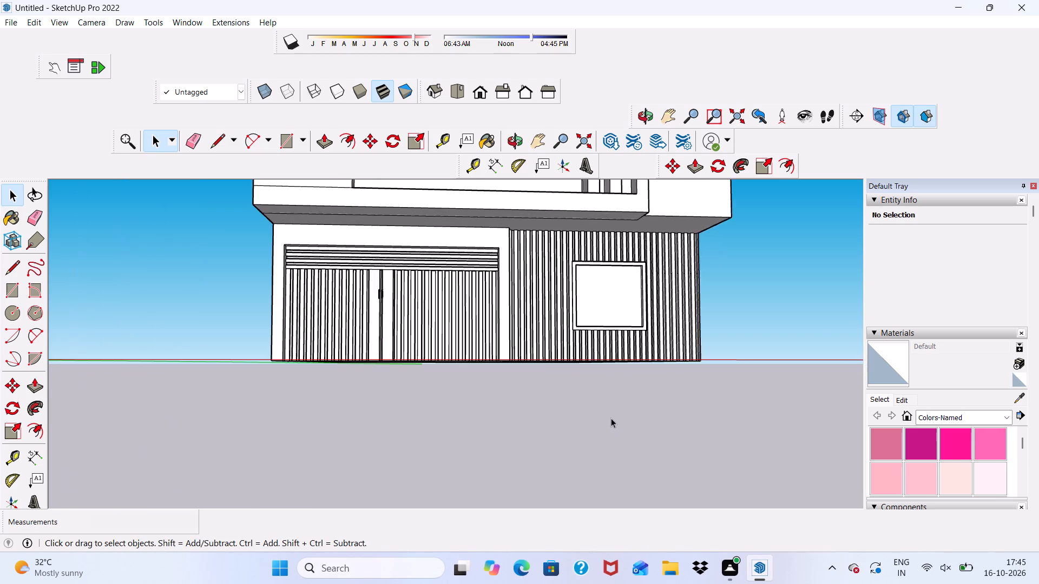
scroll(611, 418, up, 7)
middle_drag(561, 362, 535, 271)
scroll(529, 305, up, 5)
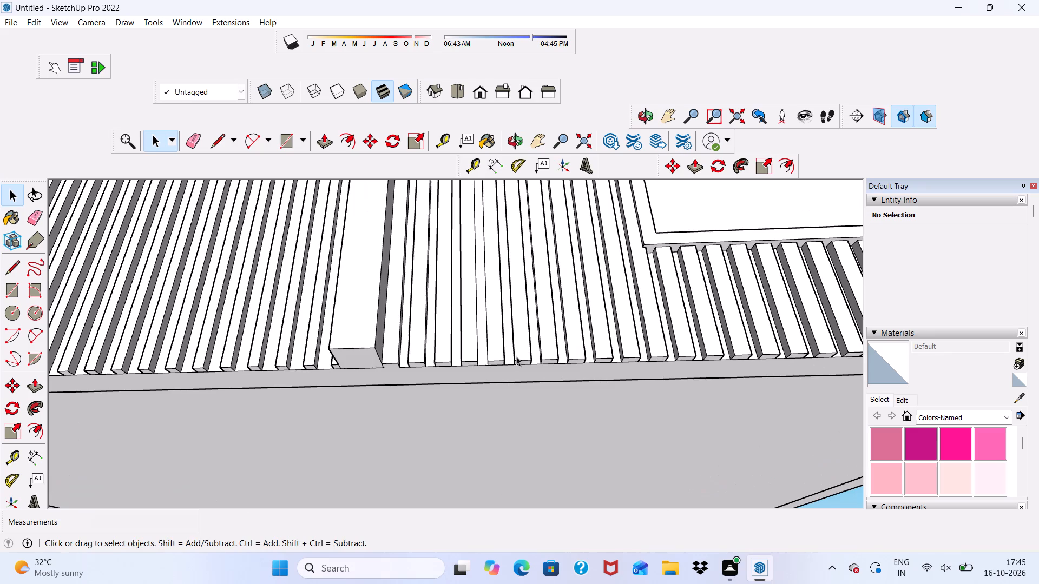
middle_drag(518, 383, 437, 524)
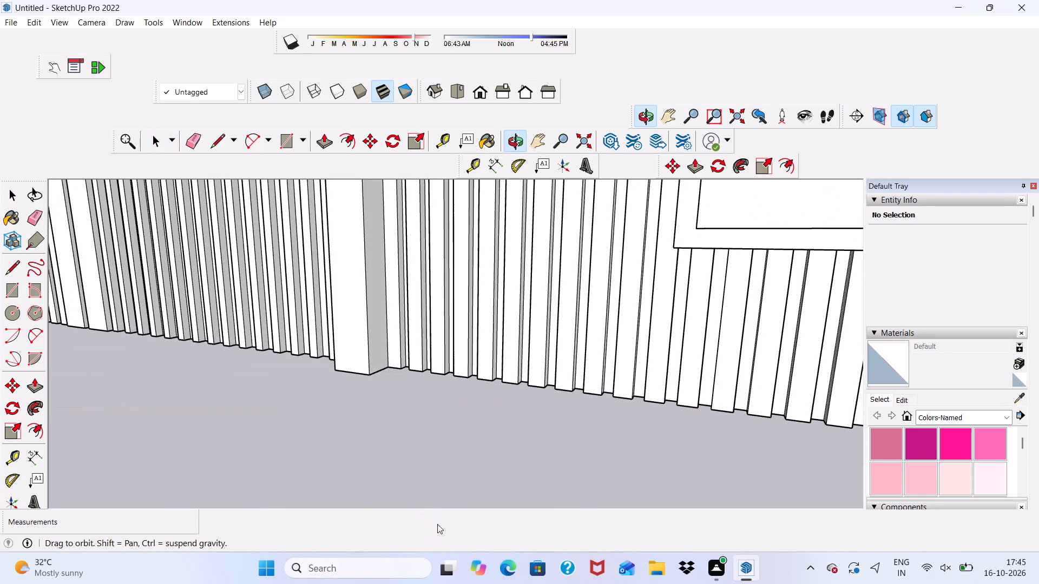
middle_drag(437, 524, 437, 529)
click(278, 142)
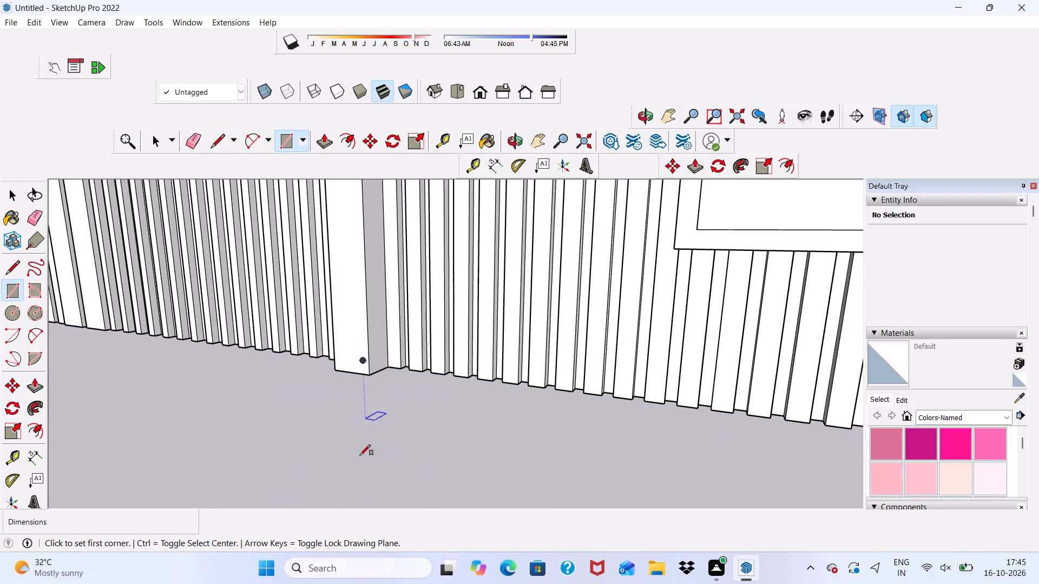
click(377, 373)
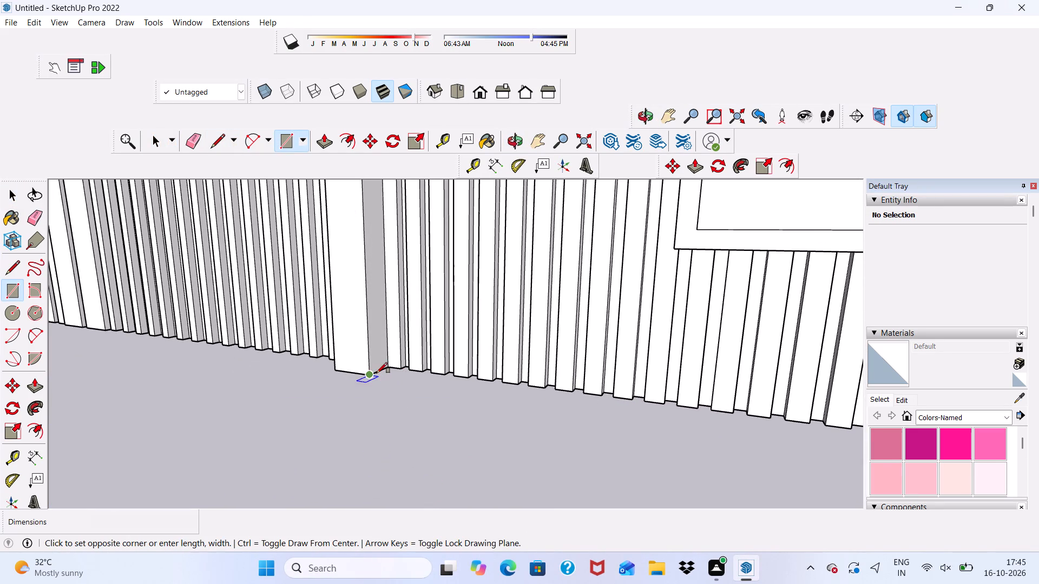
scroll(560, 410, down, 4)
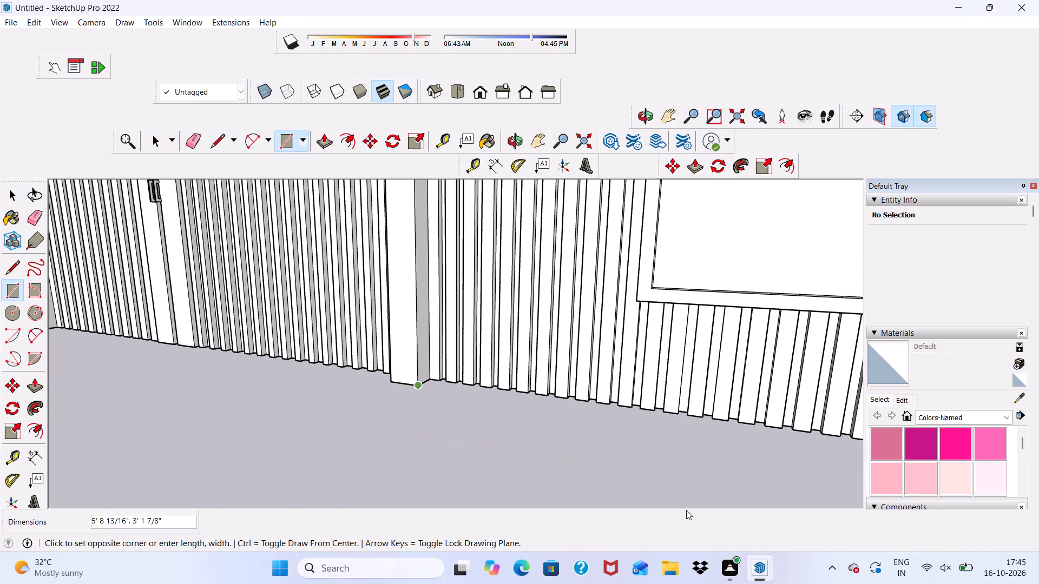
scroll(686, 510, down, 4)
scroll(547, 426, down, 8)
scroll(623, 432, down, 5)
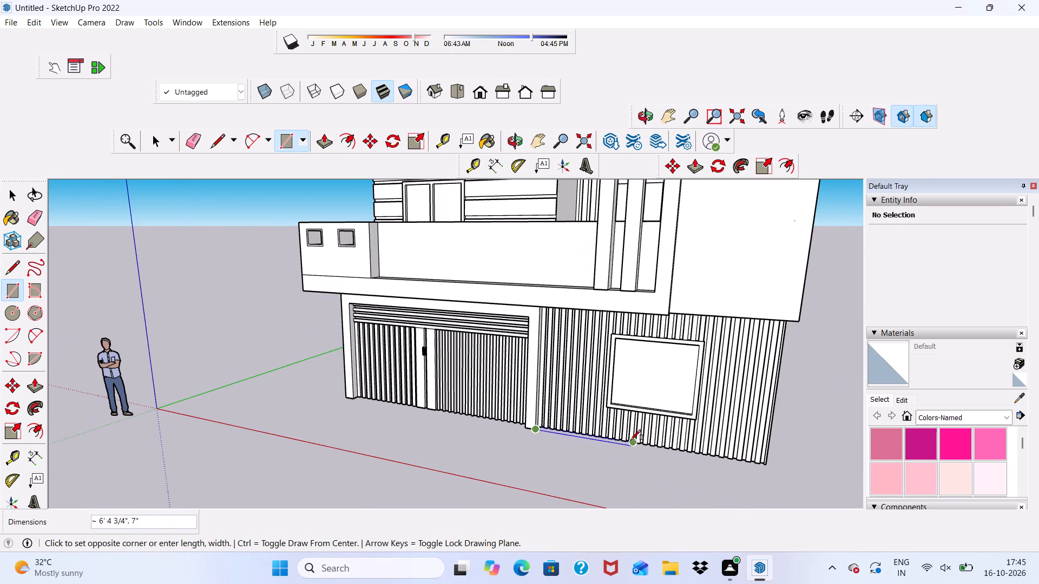
click(775, 497)
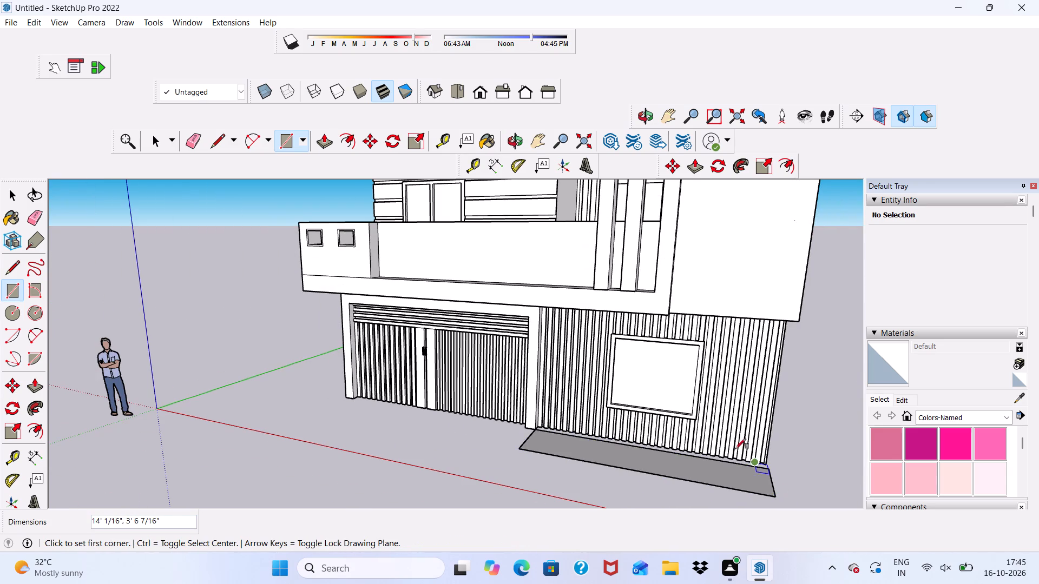
Push/Pull the ground rectangle in front of the window wall up 3" into a slab.
scroll(689, 432, up, 4)
scroll(665, 413, down, 4)
middle_drag(665, 434, 567, 454)
scroll(512, 448, up, 6)
key(space)
scroll(527, 485, up, 1)
click(519, 479)
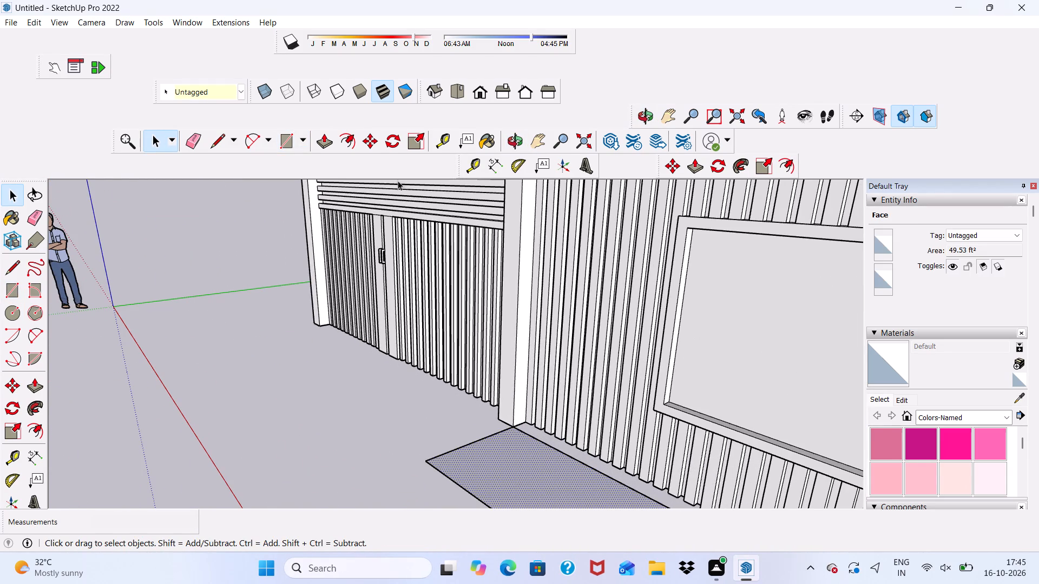
click(323, 138)
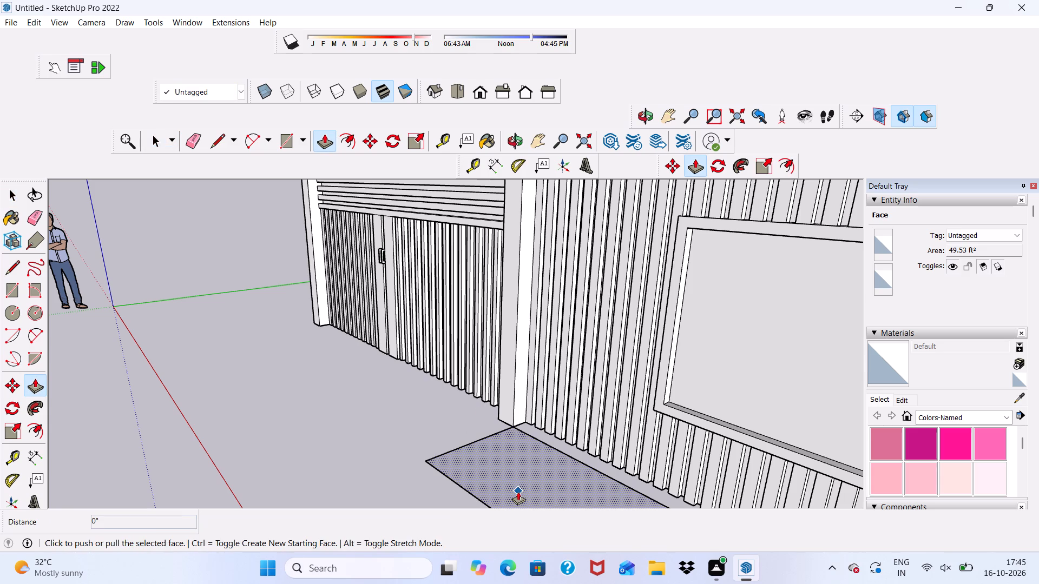
click(519, 483)
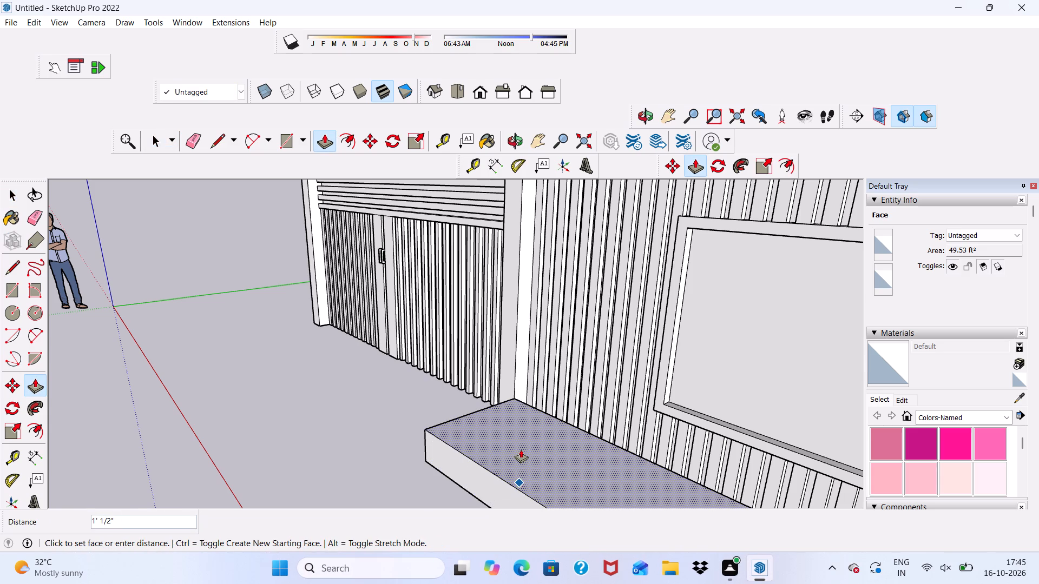
key(3)
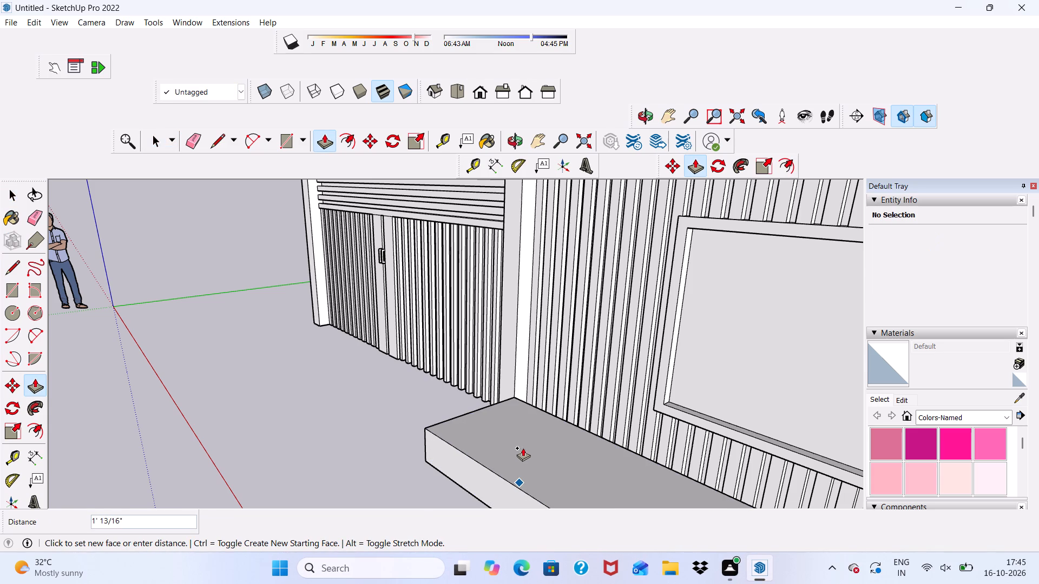
key(shift+quotedbl)
key(Return)
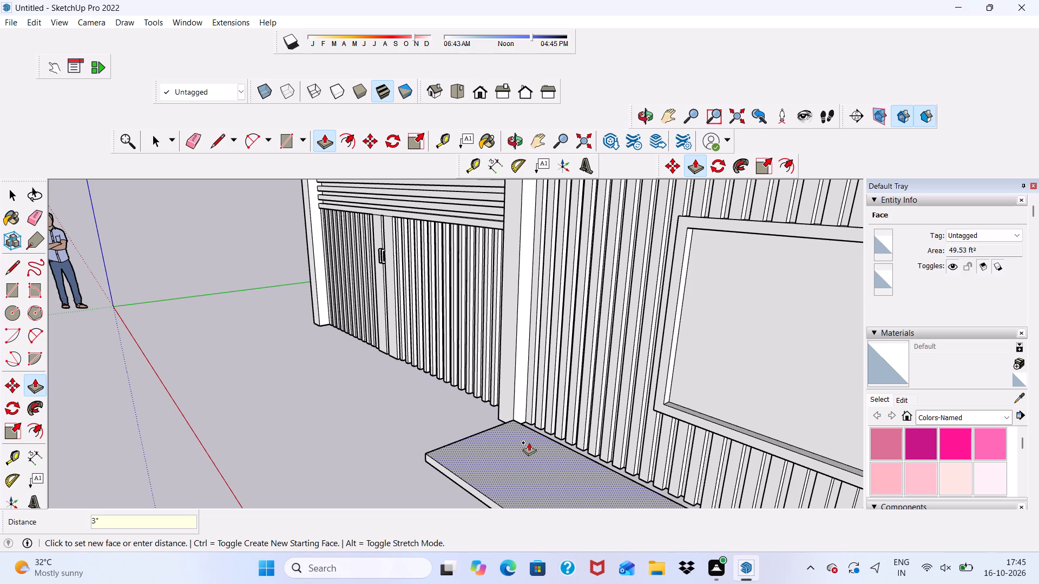
Push/Pull the slab's back side face about 8 15/16" toward the house, closing the gap beneath the window wall's strips.
scroll(529, 442, up, 2)
scroll(526, 448, down, 6)
middle_drag(432, 441, 587, 468)
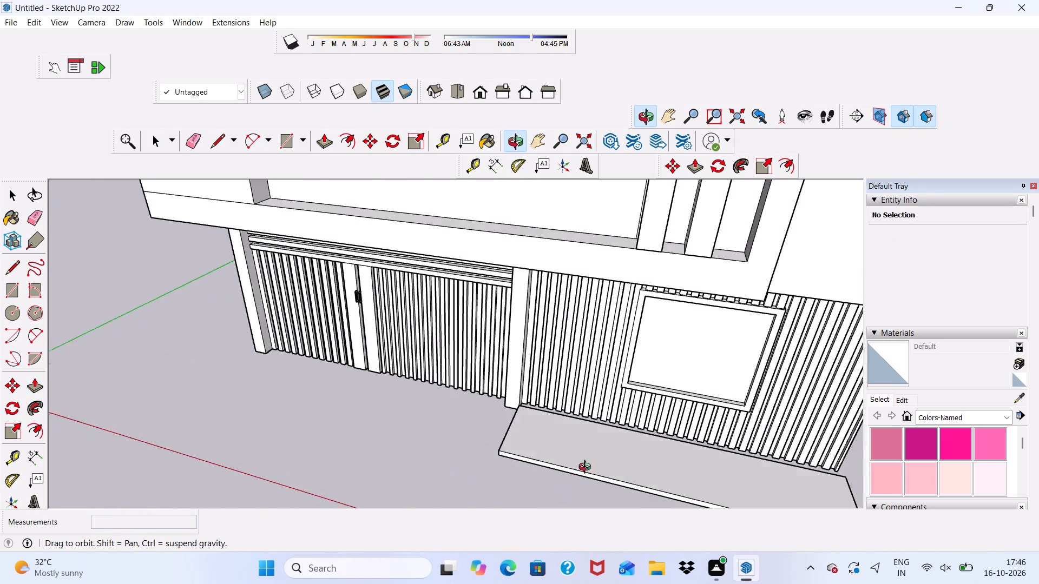
middle_drag(587, 468, 293, 347)
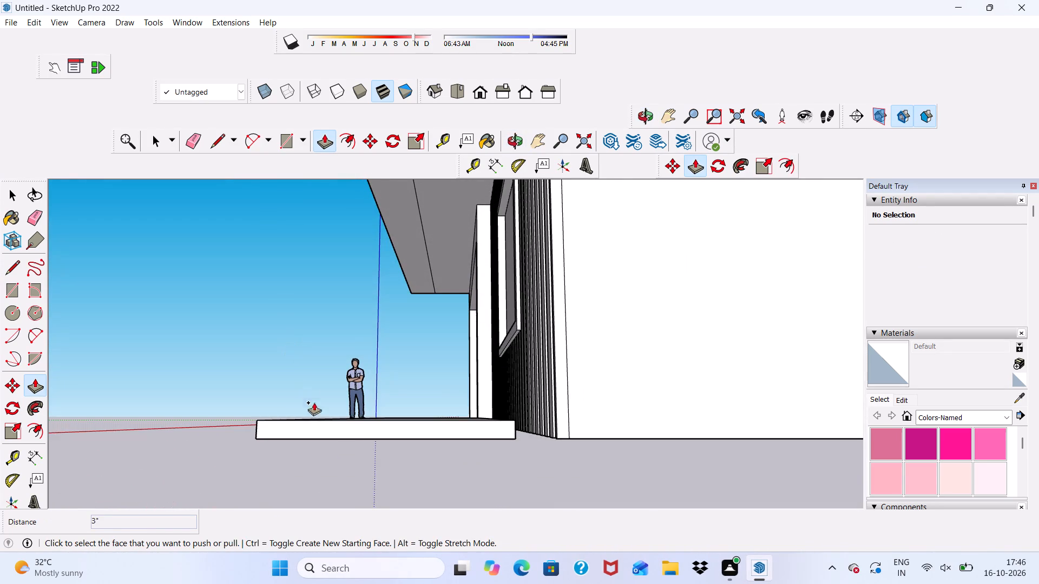
scroll(510, 449, up, 5)
scroll(541, 427, down, 1)
middle_drag(543, 428, 503, 414)
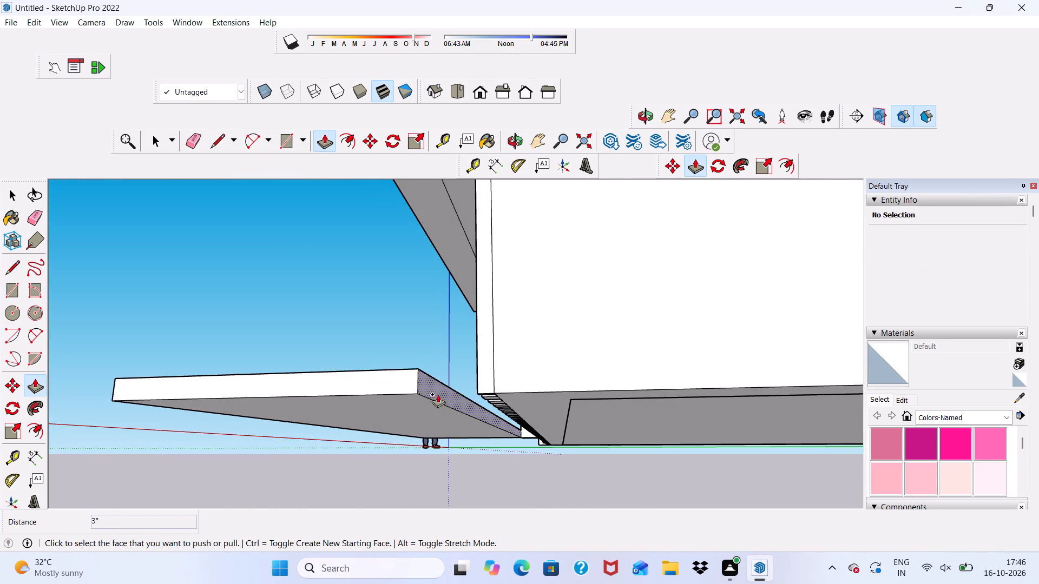
scroll(420, 390, up, 1)
click(427, 389)
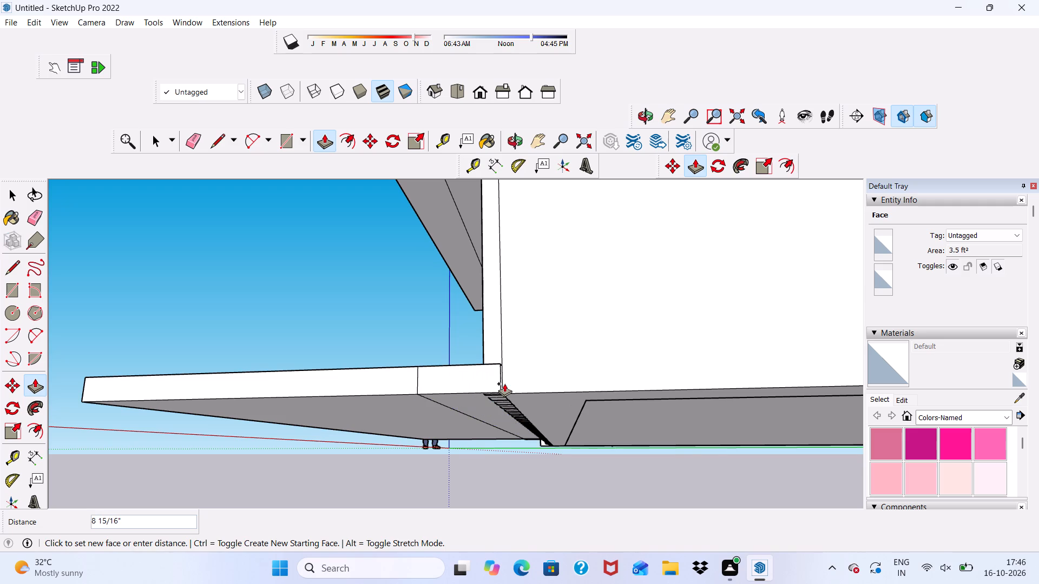
click(504, 383)
Erase the seam line running along the slab's top face in front of the window wall.
scroll(504, 383, down, 1)
middle_drag(521, 411, 621, 502)
scroll(404, 373, down, 4)
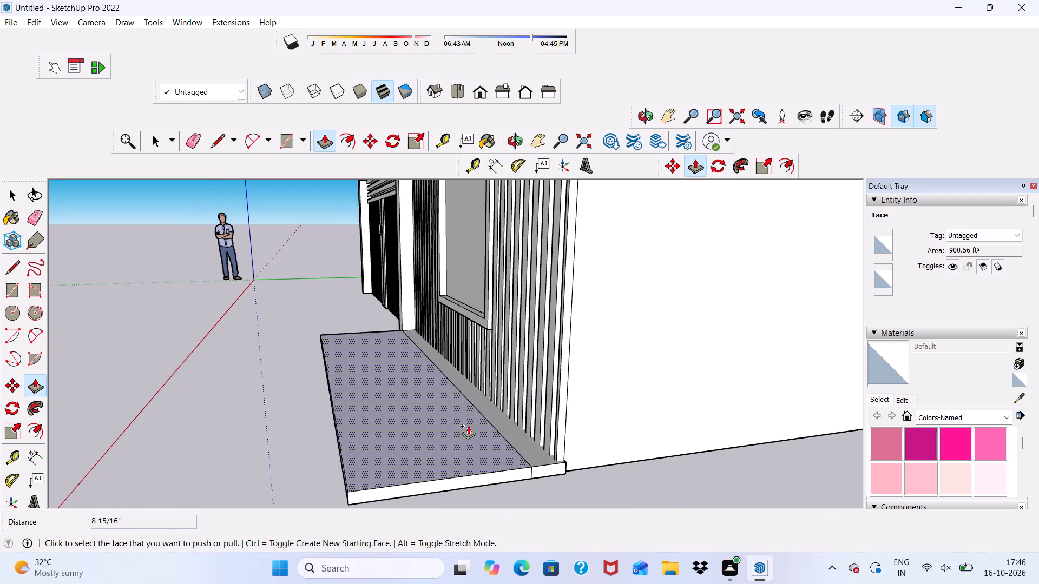
middle_drag(468, 426, 670, 443)
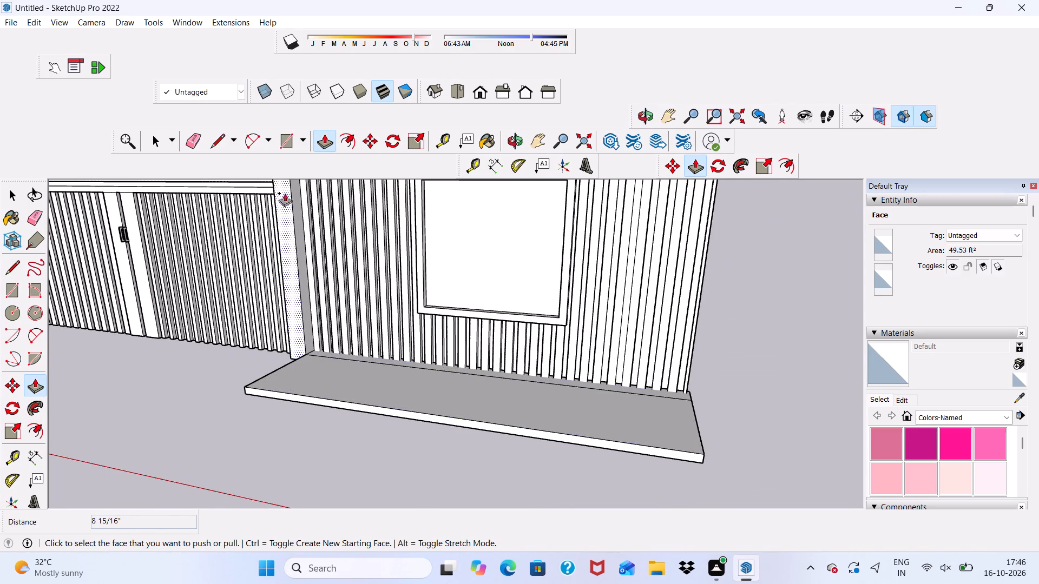
click(188, 139)
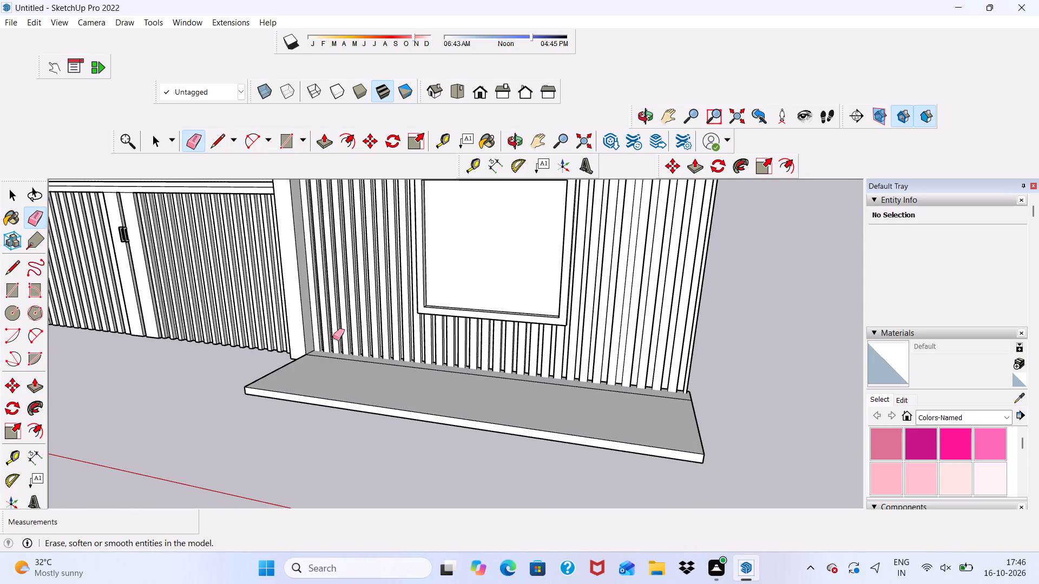
click(343, 359)
Push/Pull the slab's end face beside the pillar about 16' 1 1/8" along the door front to the house's far corner.
scroll(334, 371, down, 5)
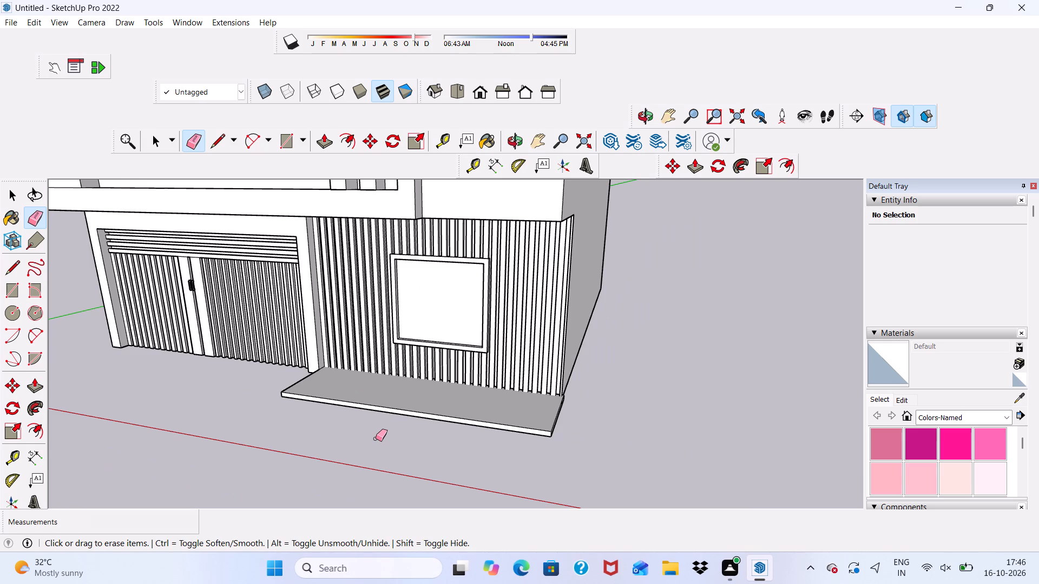
scroll(371, 422, up, 1)
scroll(370, 420, down, 2)
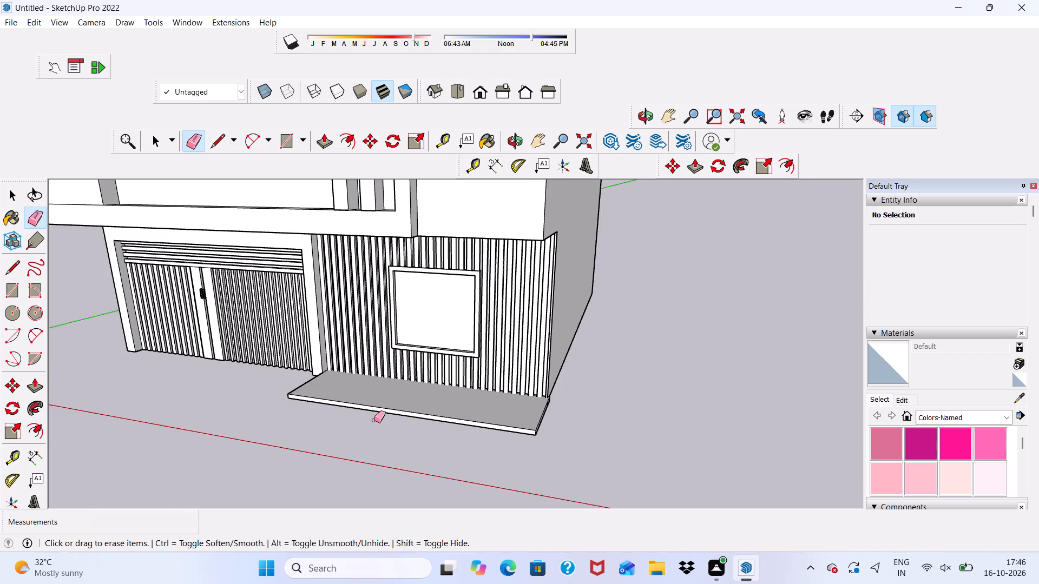
middle_drag(375, 420, 609, 432)
click(617, 424)
key(space)
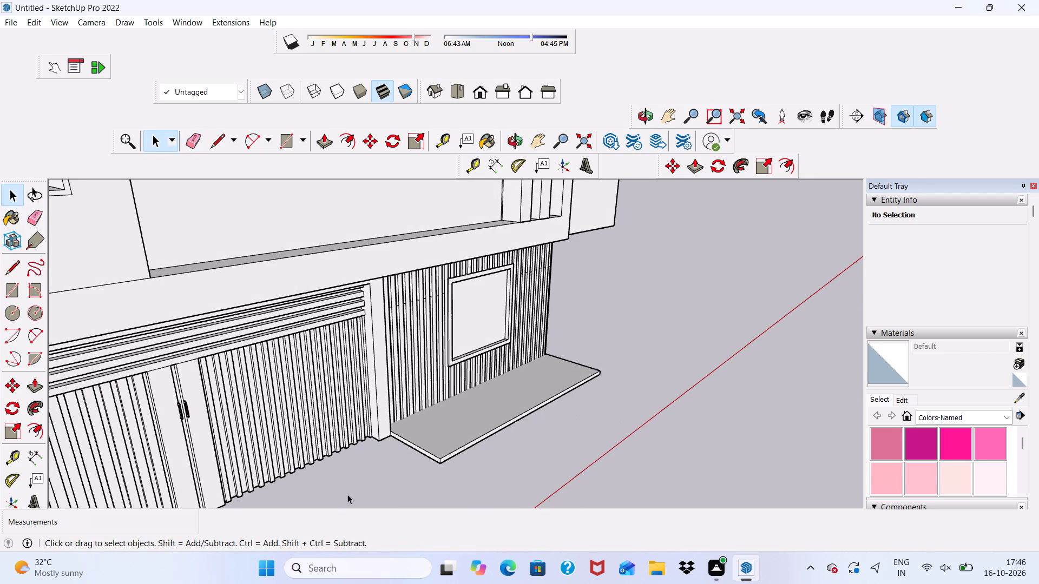
scroll(387, 465, up, 15)
click(438, 433)
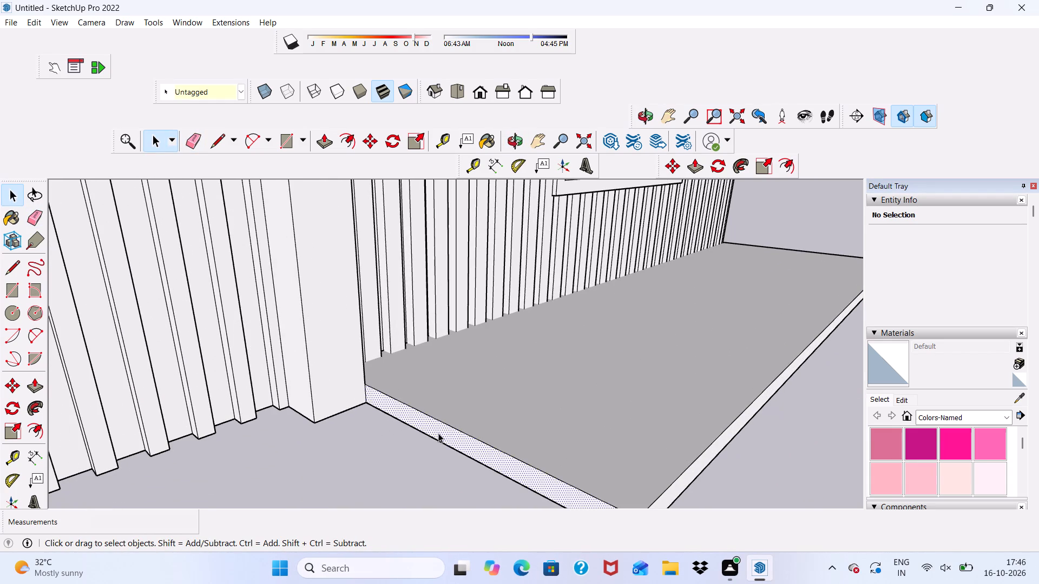
click(324, 136)
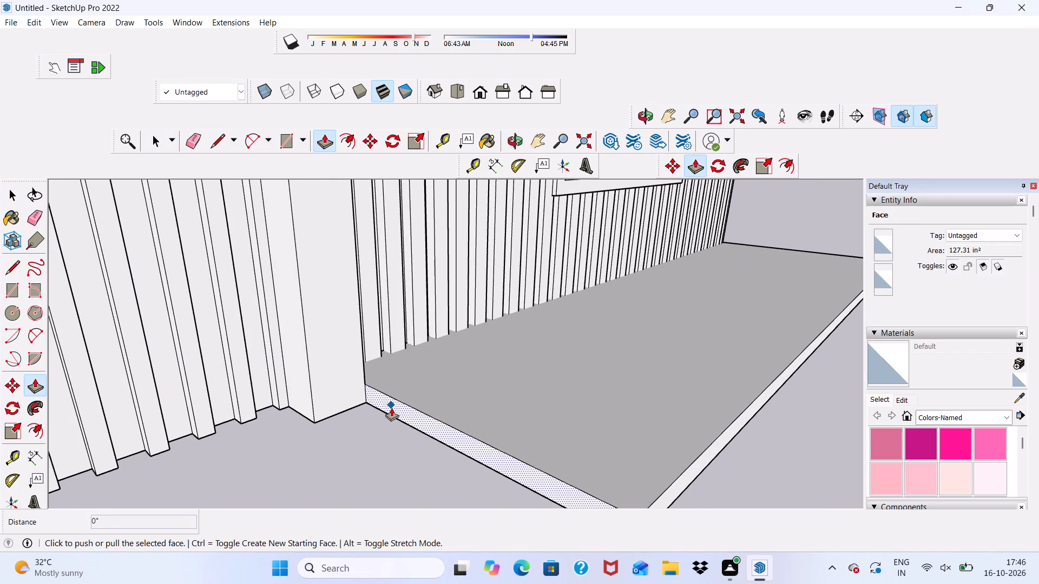
click(390, 408)
scroll(239, 439, down, 10)
scroll(44, 437, down, 3)
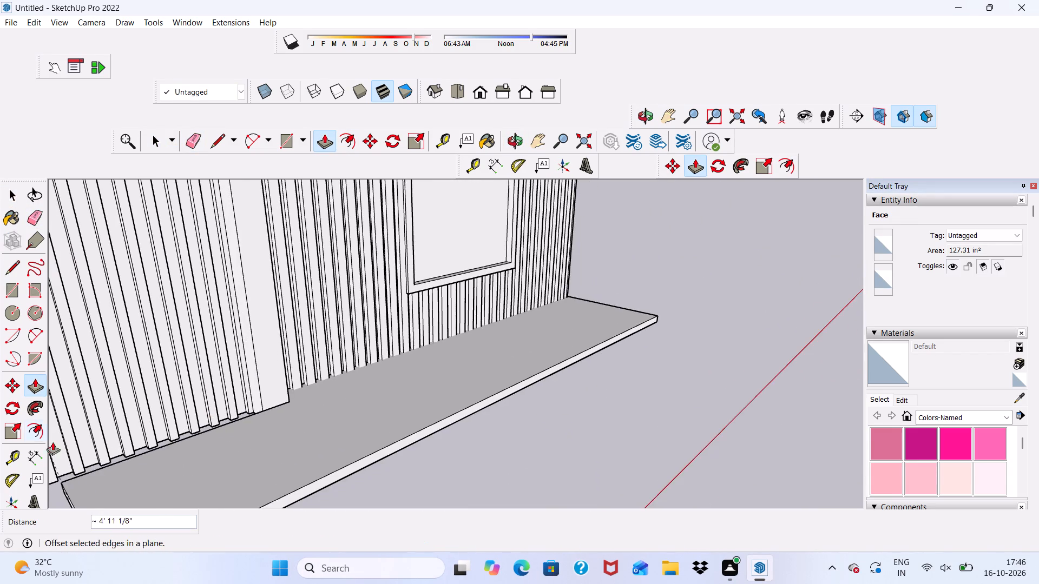
scroll(52, 442, down, 20)
scroll(52, 442, down, 2)
scroll(102, 457, up, 1)
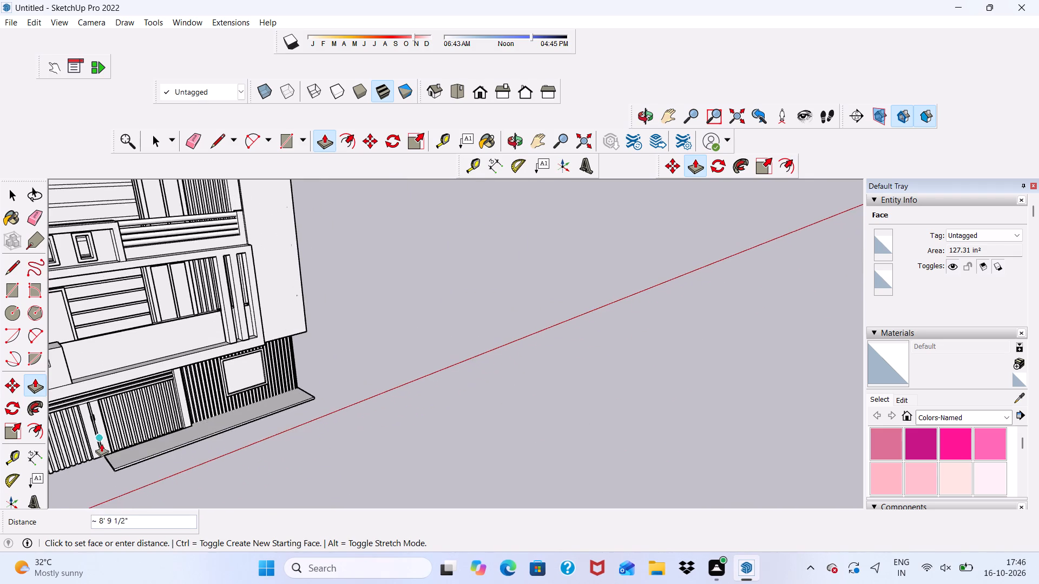
scroll(101, 443, down, 11)
scroll(70, 460, up, 5)
scroll(152, 458, up, 8)
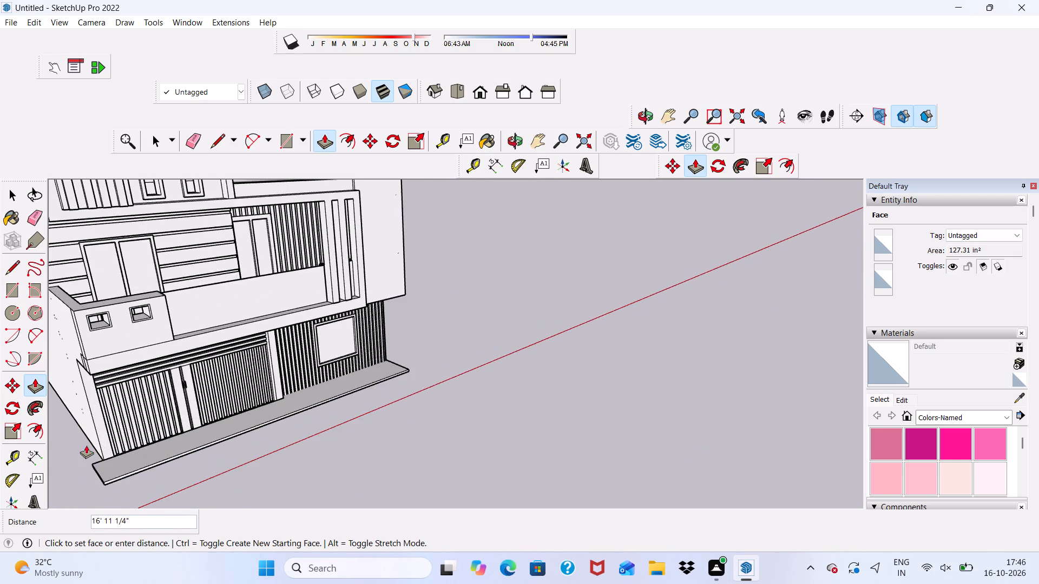
scroll(86, 445, up, 8)
click(108, 455)
Push/Pull the slab's back side face in front of the slatted door 6" toward the house, closing the gap beneath the strips.
scroll(114, 457, up, 9)
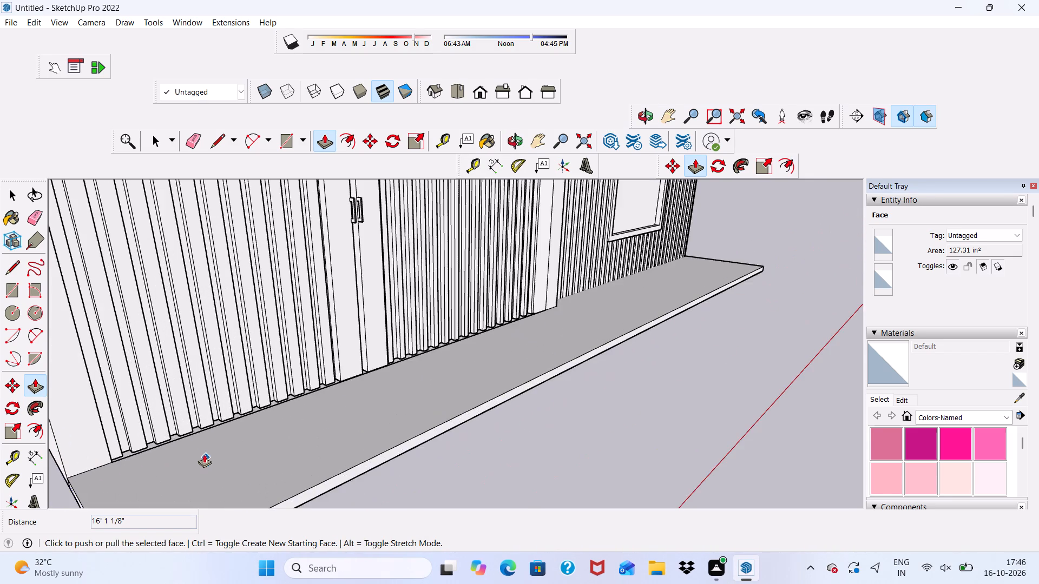
middle_drag(201, 451, 359, 474)
scroll(411, 460, up, 9)
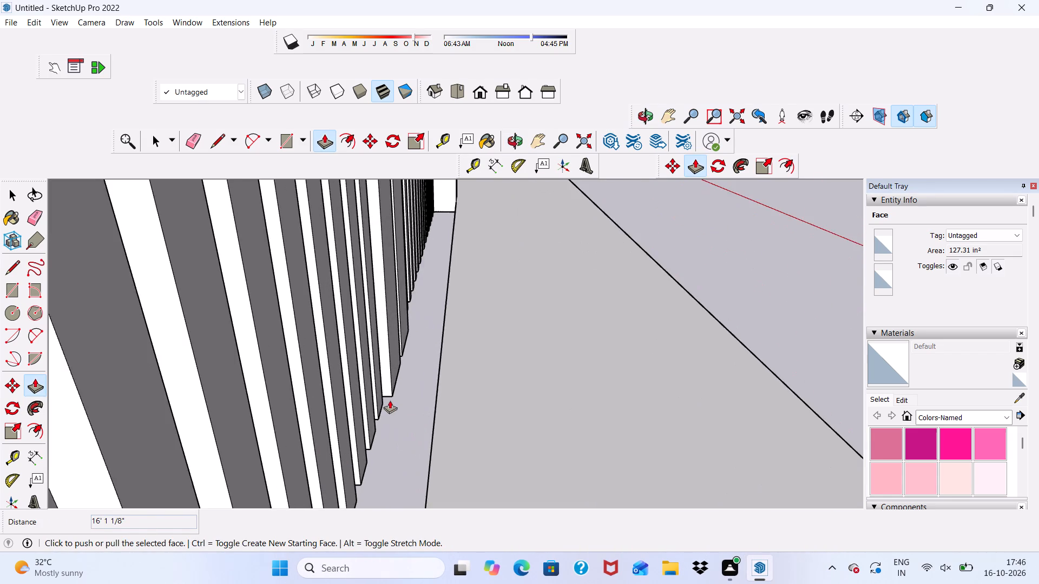
scroll(390, 400, up, 2)
scroll(390, 400, down, 2)
middle_drag(389, 405, 406, 421)
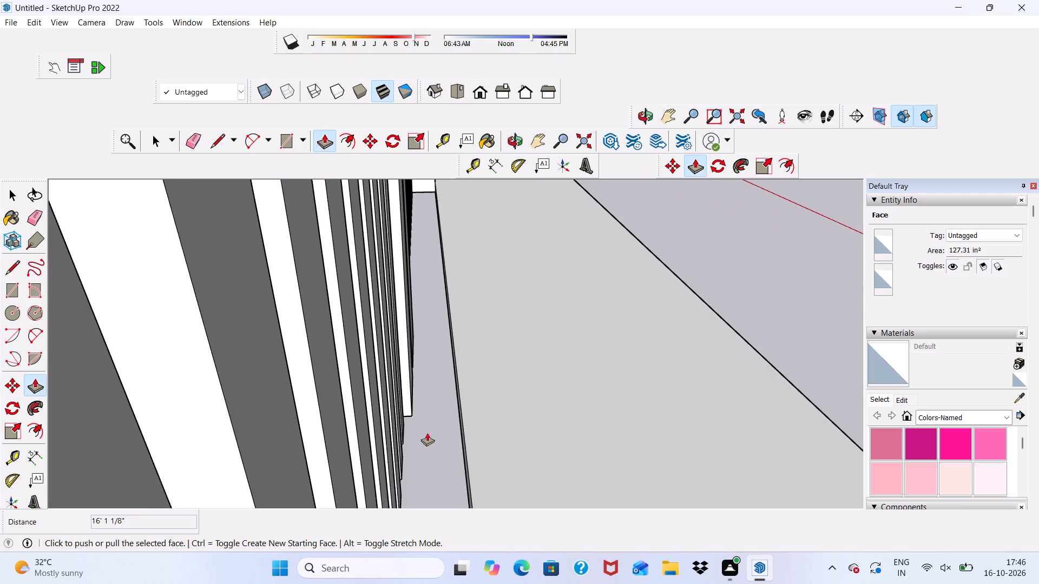
scroll(453, 447, up, 9)
scroll(498, 420, up, 3)
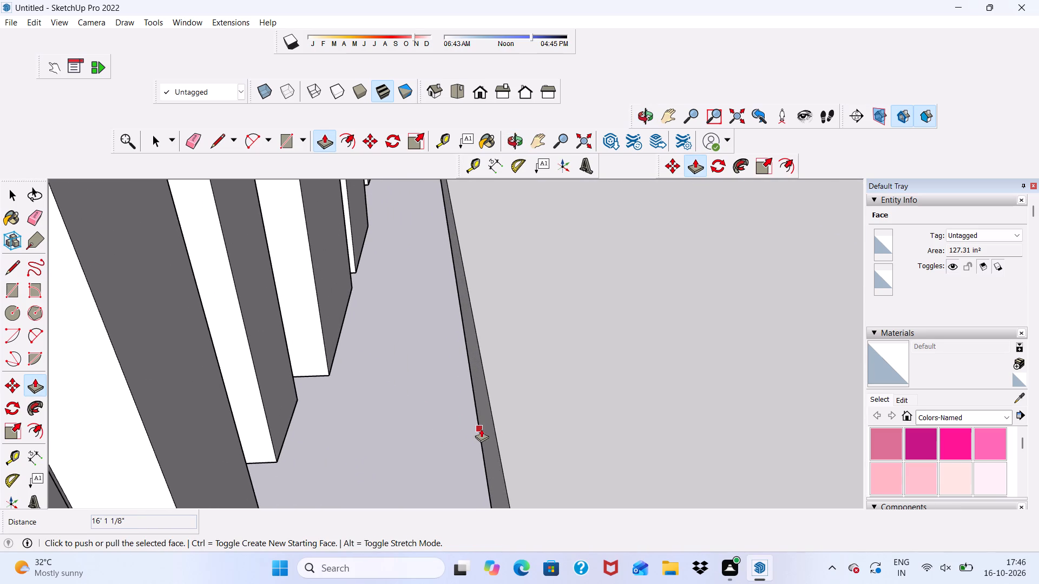
key(space)
click(492, 441)
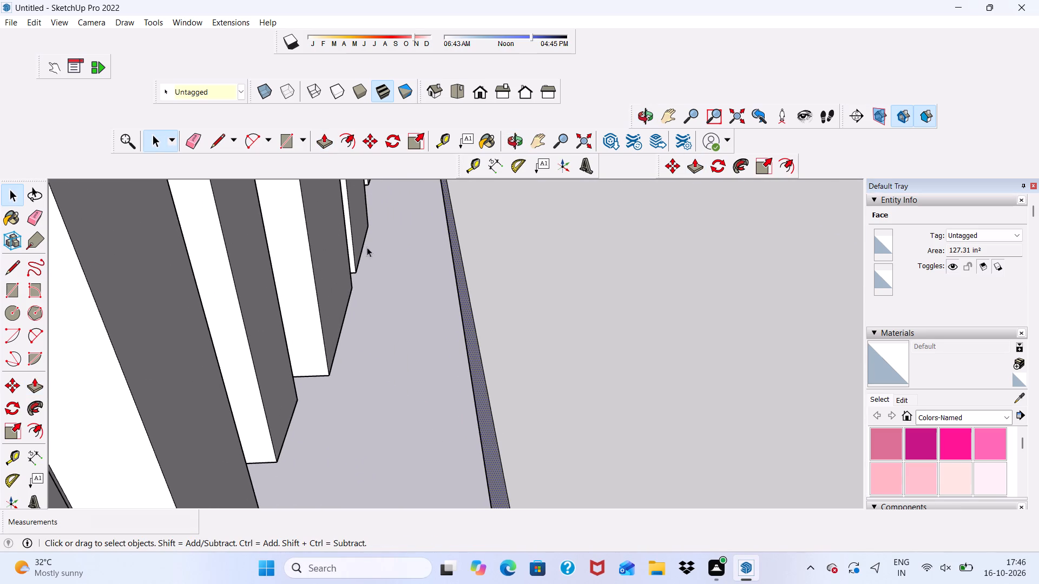
click(322, 136)
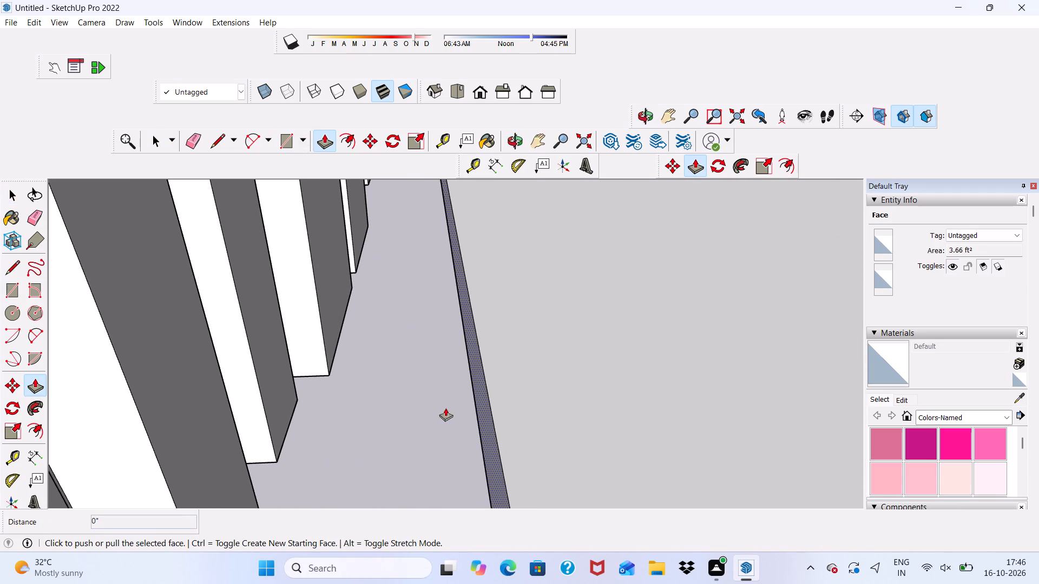
click(484, 428)
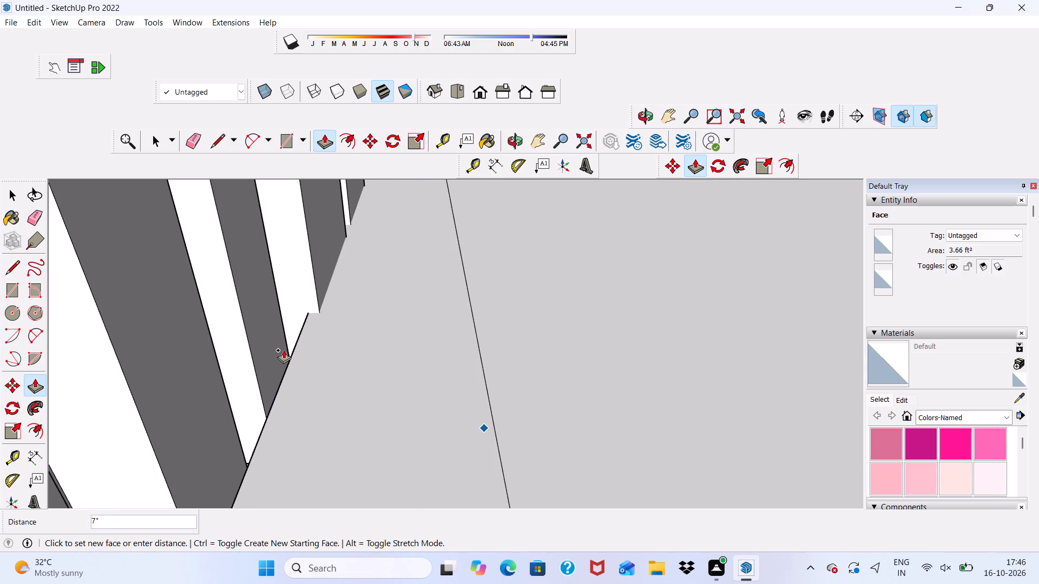
click(299, 360)
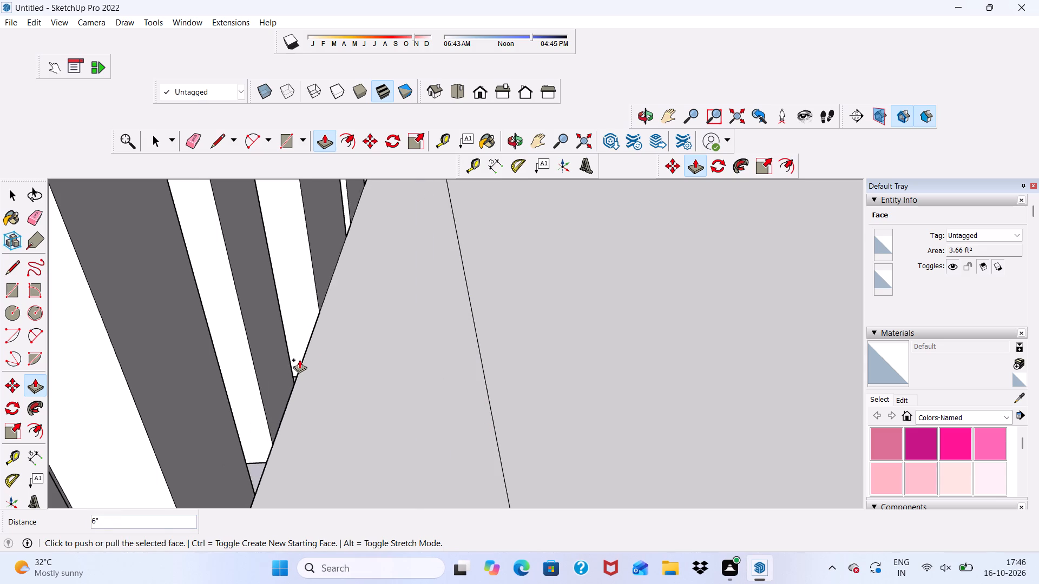
Erase the seam line running along the slab's top face in front of the slatted door.
scroll(261, 366, down, 12)
middle_drag(486, 468, 266, 488)
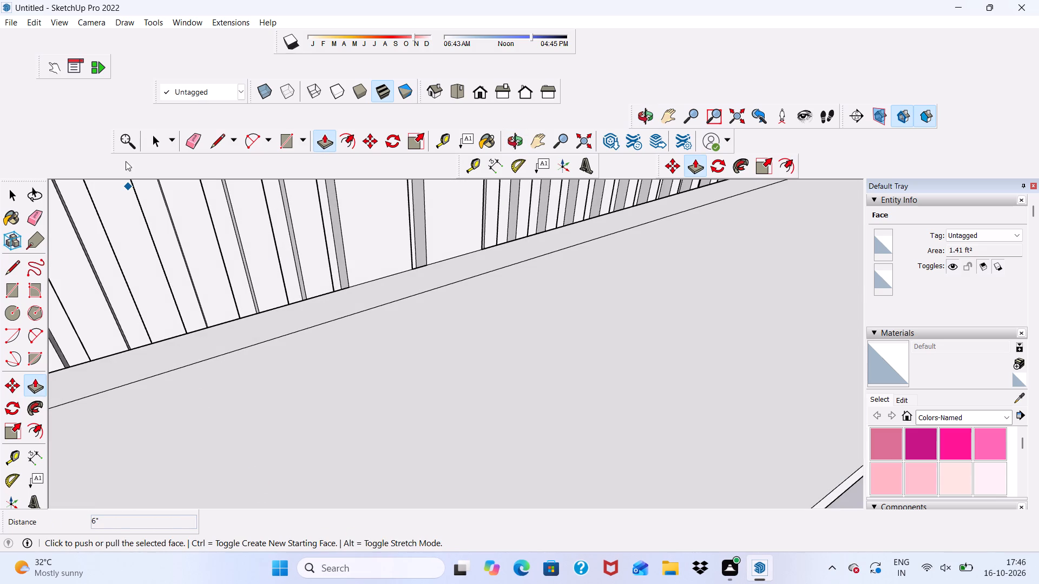
click(200, 133)
drag(219, 338, 225, 363)
Examine the slab's underside and its junction with the door, pillar and window wall along the facade.
scroll(160, 324, down, 7)
scroll(247, 346, down, 7)
middle_drag(410, 429, 296, 364)
scroll(392, 417, down, 1)
scroll(294, 363, up, 2)
scroll(268, 328, down, 2)
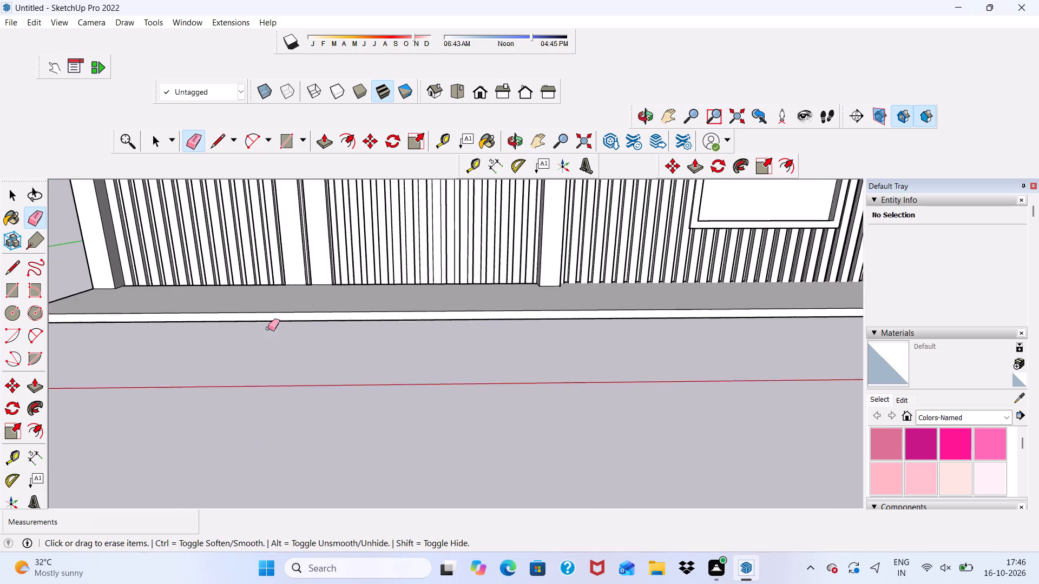
scroll(268, 328, down, 4)
middle_drag(262, 385, 298, 116)
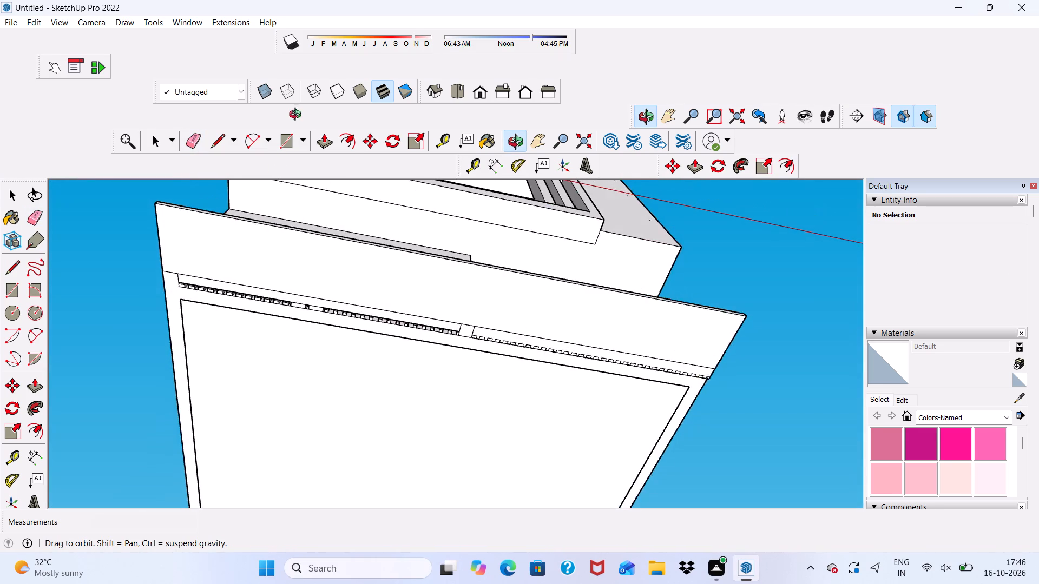
middle_drag(298, 116, 304, 248)
scroll(304, 282, up, 15)
middle_drag(315, 315, 324, 210)
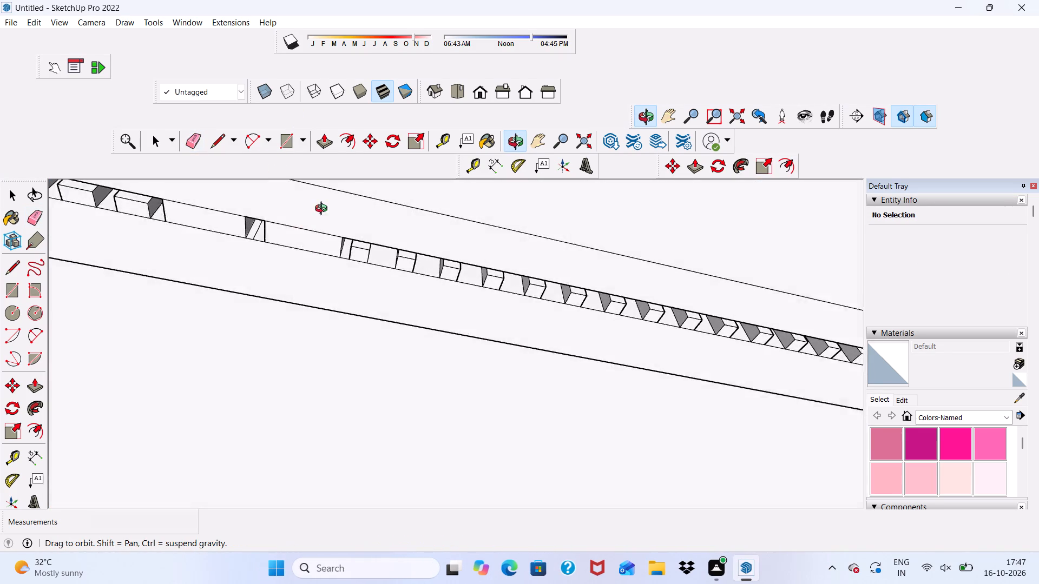
middle_drag(324, 210, 281, 384)
scroll(260, 408, down, 11)
middle_drag(407, 382, 396, 461)
key(space)
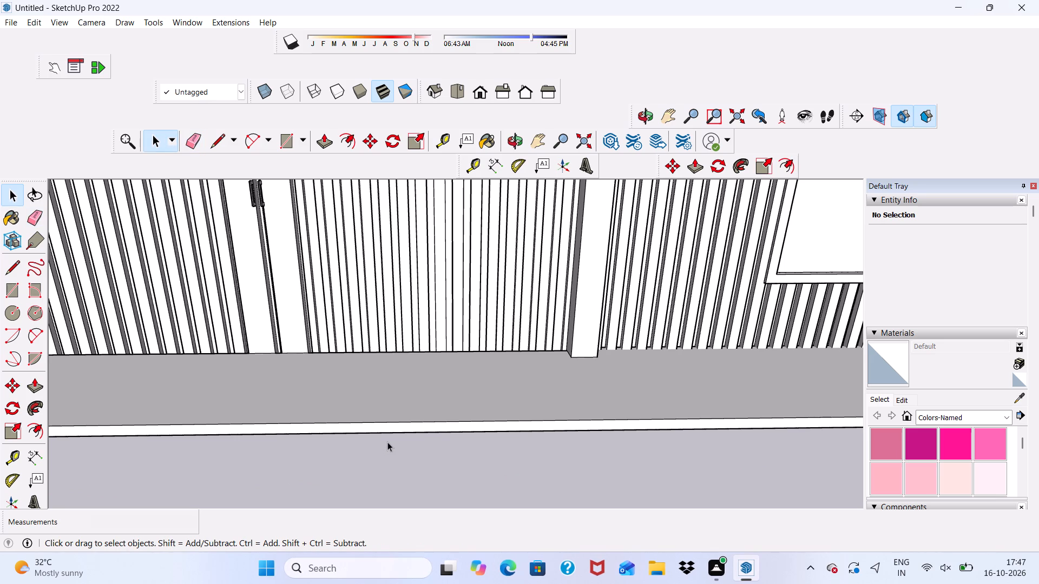
key(space)
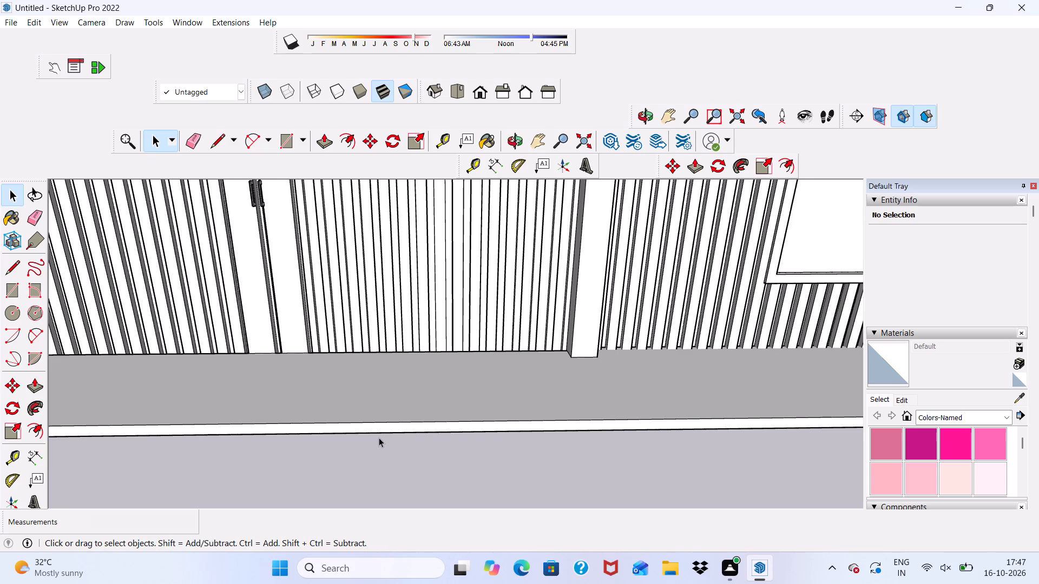
scroll(379, 437, up, 2)
scroll(338, 439, down, 6)
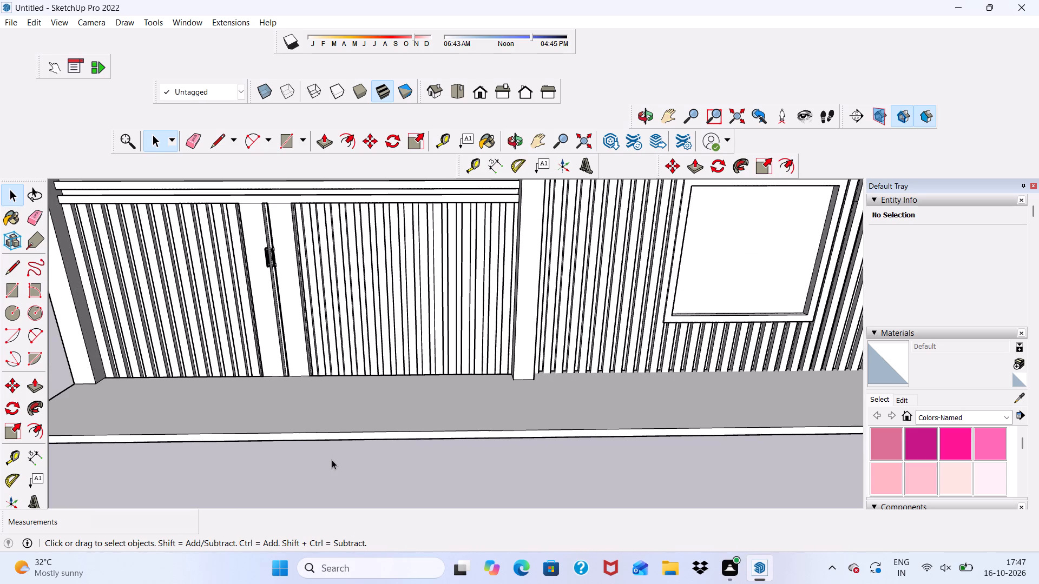
middle_drag(332, 449, 333, 397)
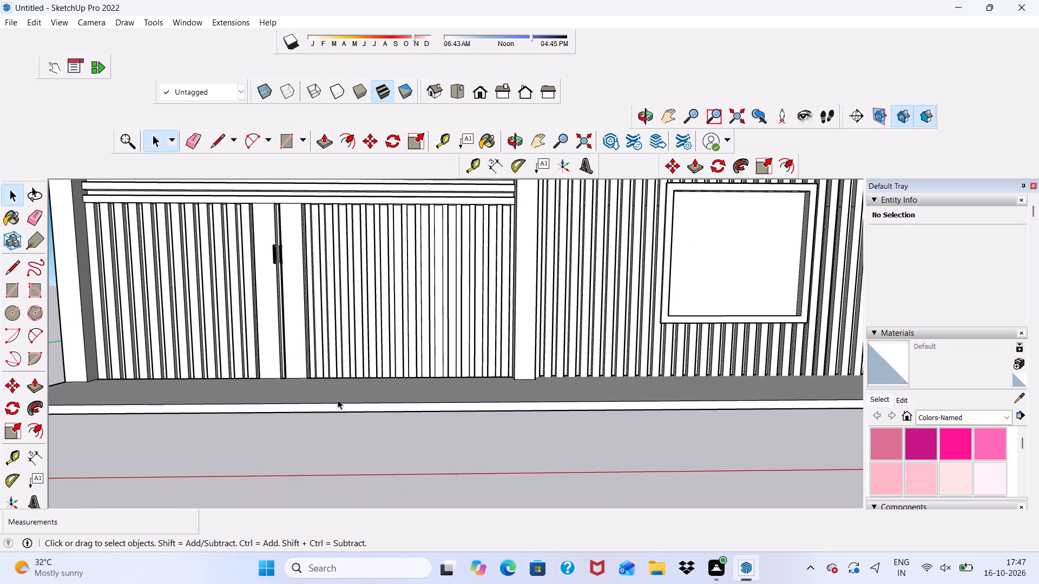
scroll(359, 424, down, 2)
scroll(393, 374, down, 5)
middle_drag(429, 377, 436, 429)
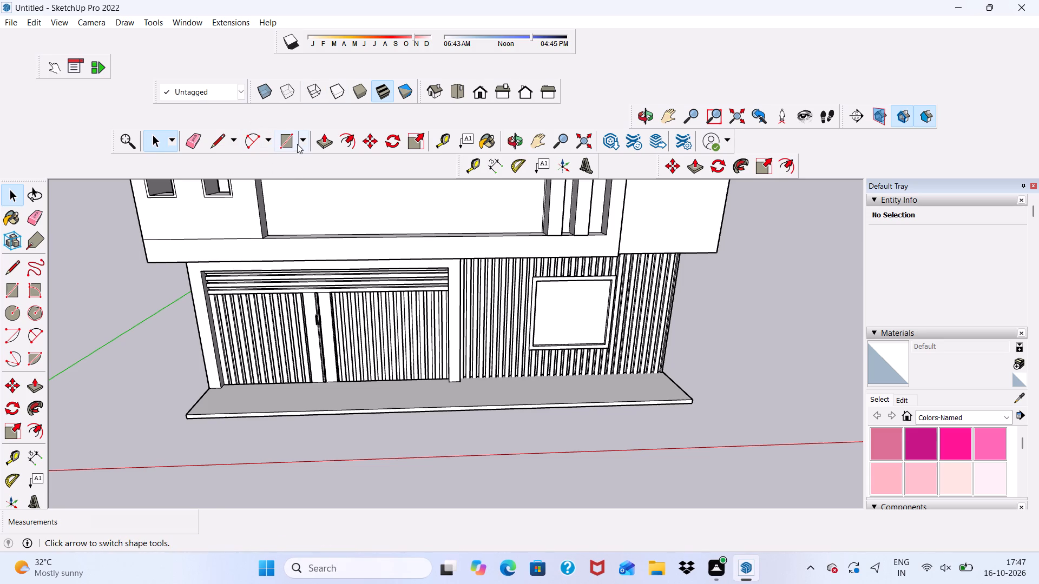
Draw a rectangle about 3' 6 7/16" by 9" on the slab's top, from the door-side corner pillar's base to the slab's front edge.
click(276, 136)
scroll(238, 250, up, 3)
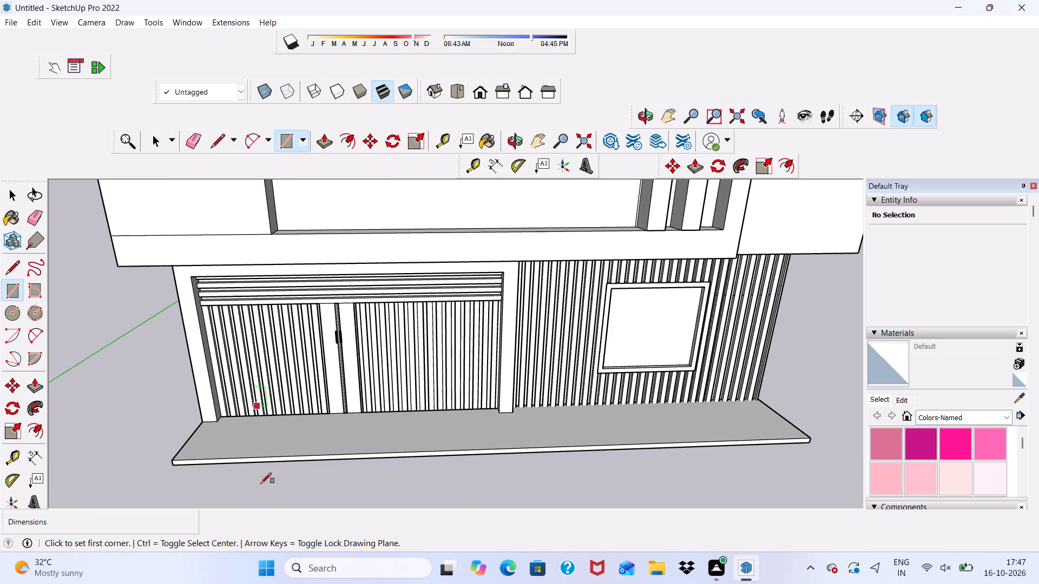
scroll(242, 402, up, 5)
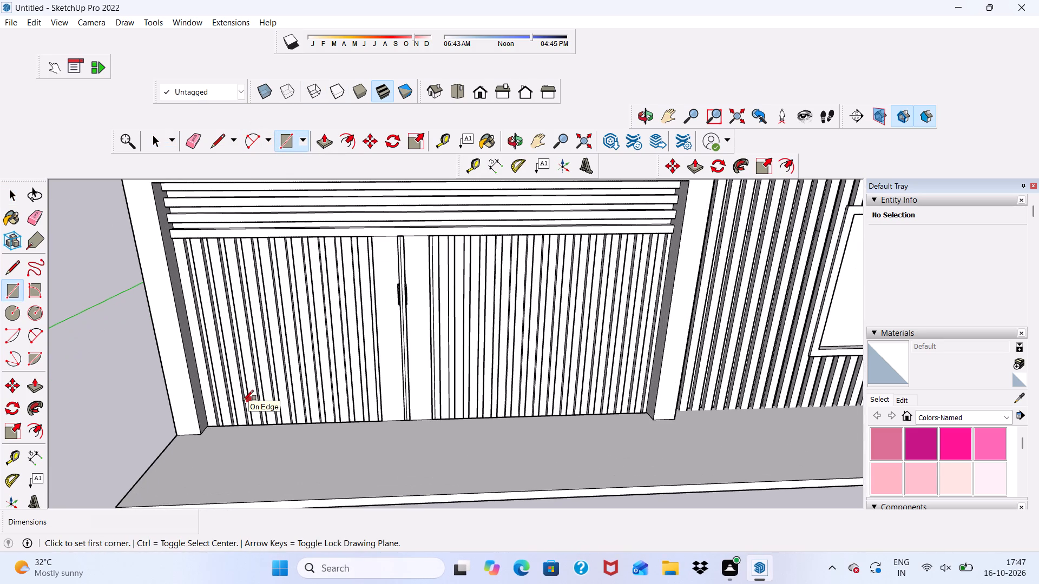
scroll(248, 389, down, 5)
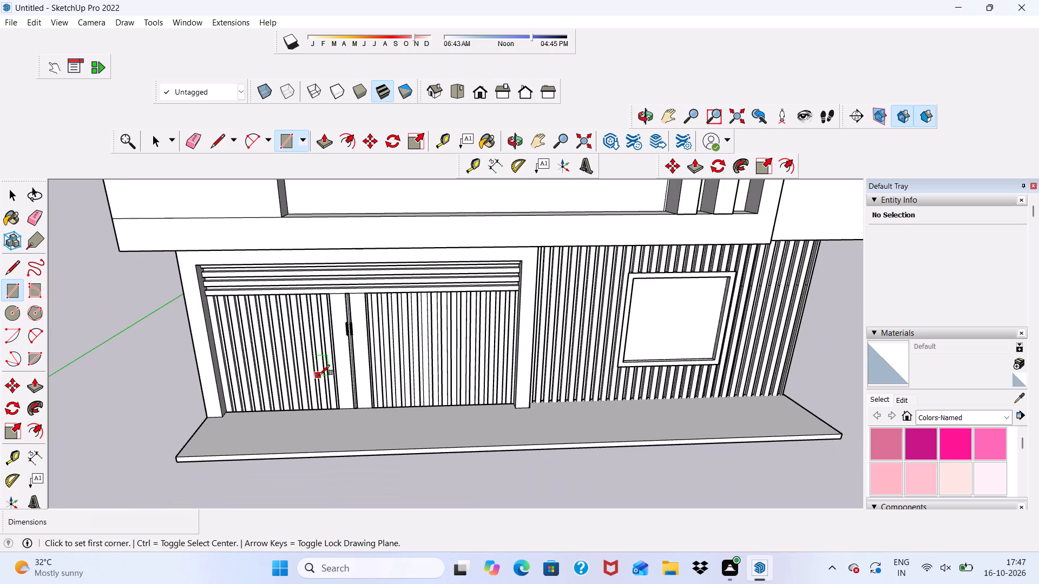
middle_drag(319, 375, 341, 349)
scroll(332, 397, down, 1)
scroll(348, 312, up, 1)
scroll(366, 318, down, 6)
middle_drag(525, 447, 449, 492)
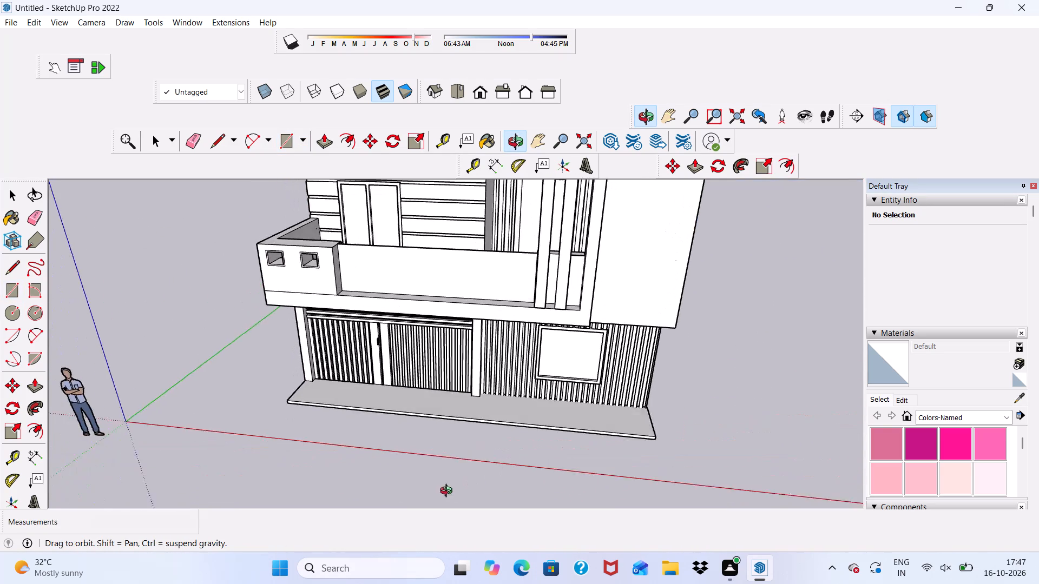
middle_drag(449, 492, 445, 486)
scroll(376, 401, up, 6)
scroll(295, 373, up, 16)
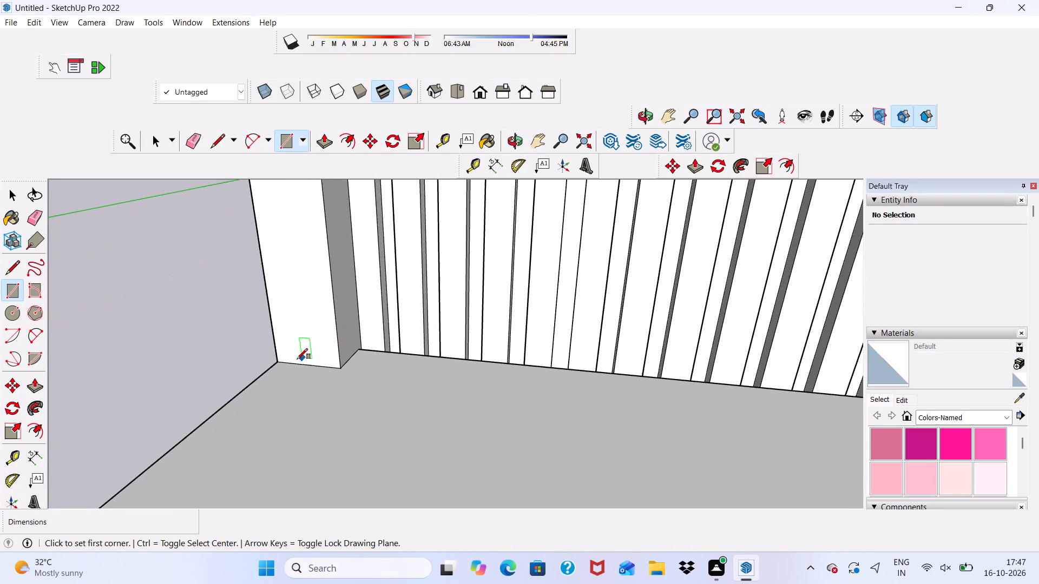
scroll(251, 378, up, 1)
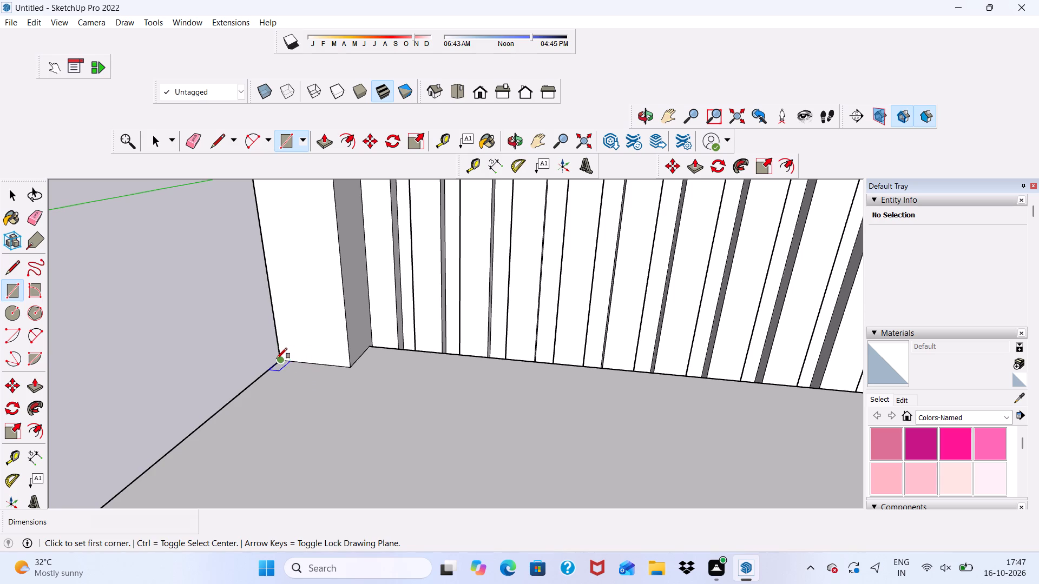
click(277, 359)
scroll(334, 324, down, 5)
scroll(445, 336, up, 1)
scroll(434, 328, down, 2)
scroll(328, 424, down, 1)
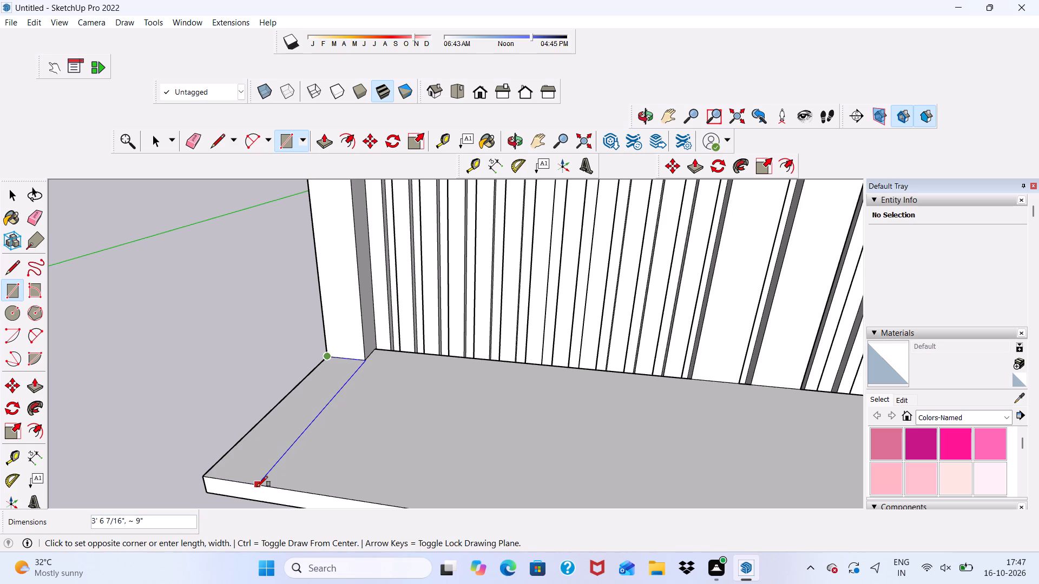
click(257, 487)
Draw a rectangle about 10 7/16" by 4' 7/16" on the slab's top, from the door's base to the front edge, leaving a narrow gap beside the first.
scroll(384, 350, up, 4)
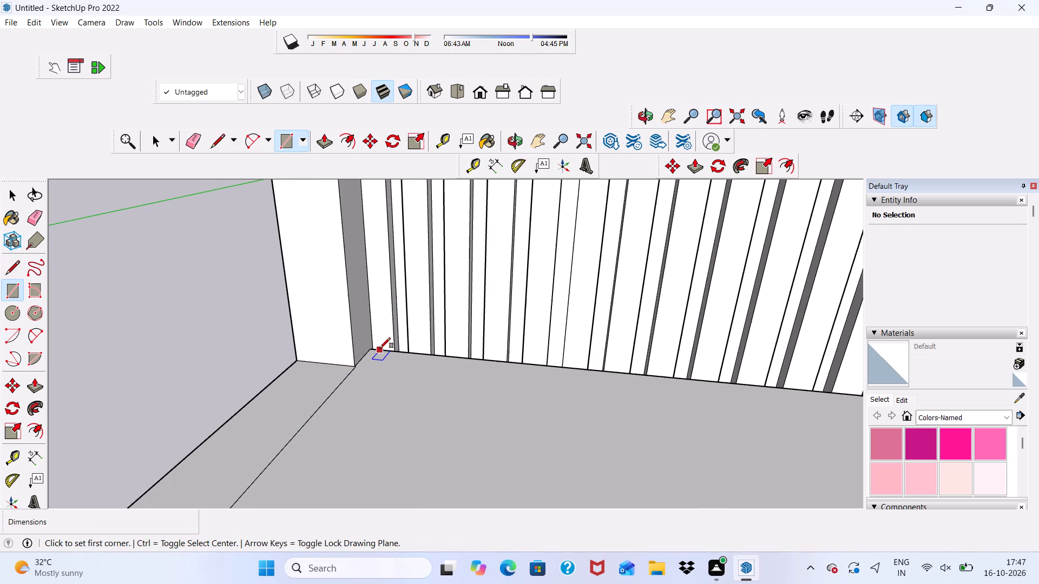
click(380, 348)
scroll(409, 446, down, 2)
scroll(433, 406, down, 10)
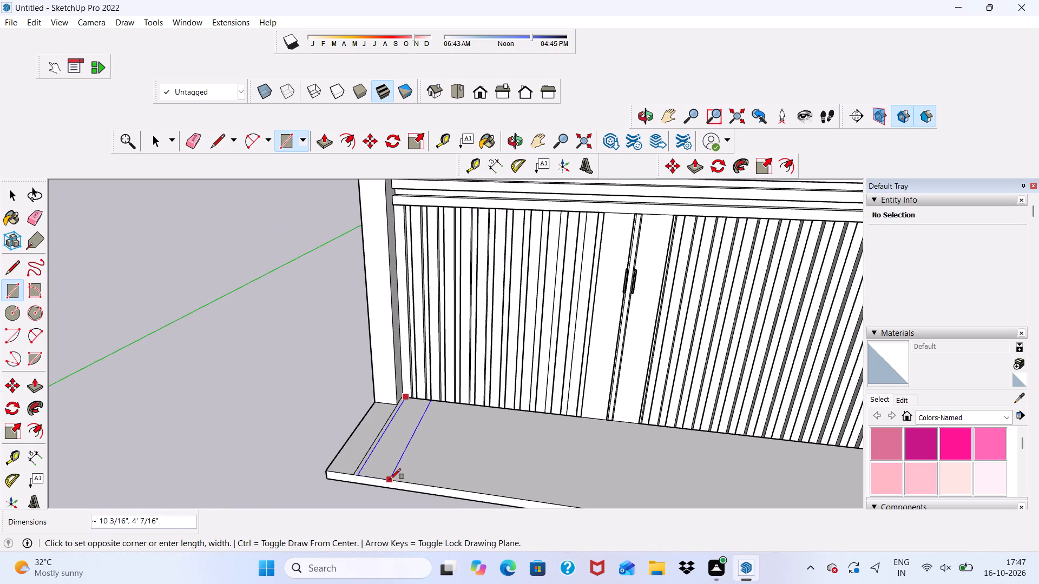
scroll(390, 479, up, 2)
click(391, 478)
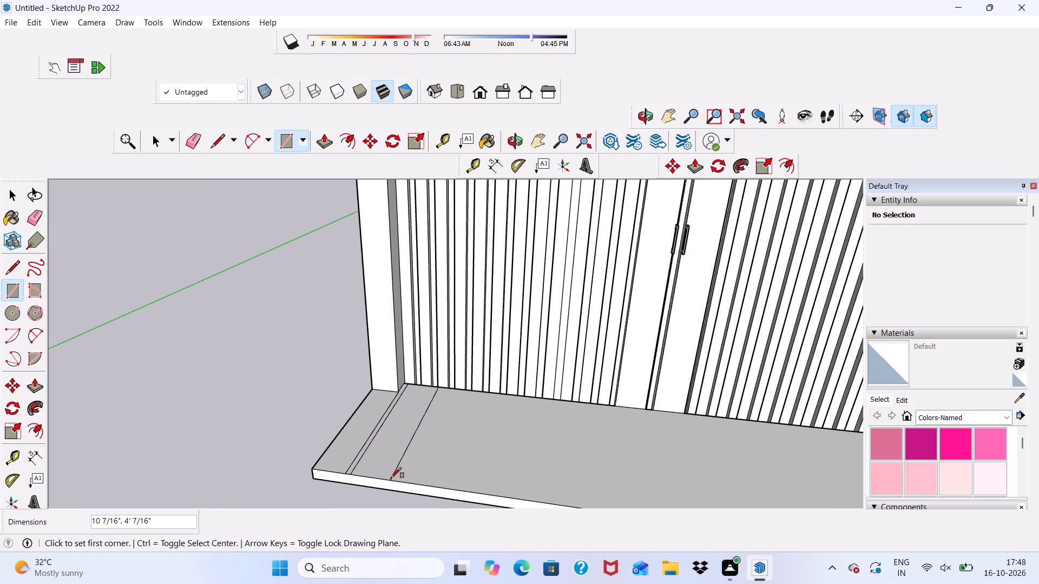
Copy the 10 7/16" wide rectangle about 1' 5/16" along the slab and array it 20 times toward the window wall.
key(space)
double_click(401, 422)
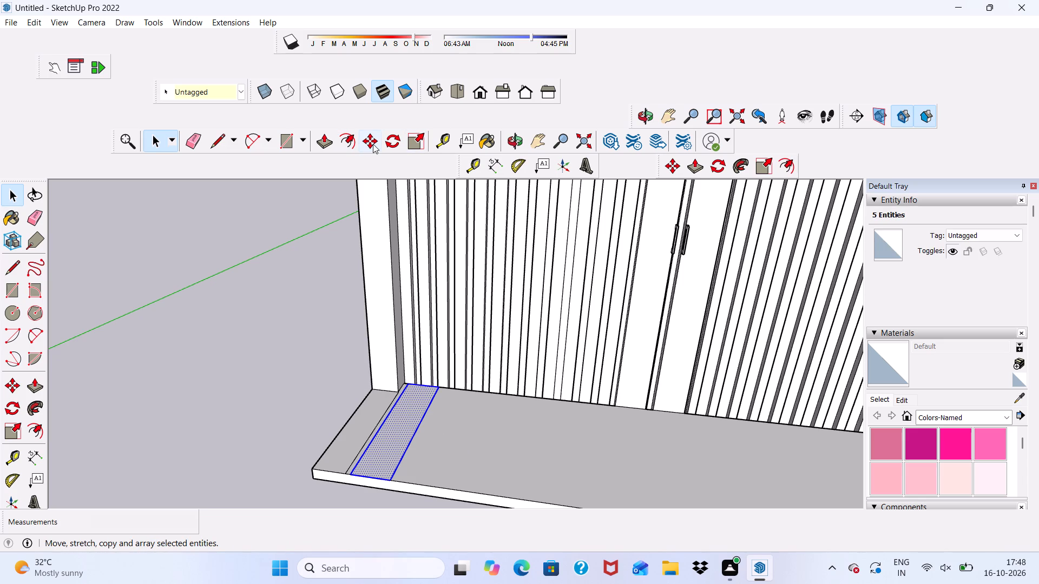
click(373, 143)
click(399, 444)
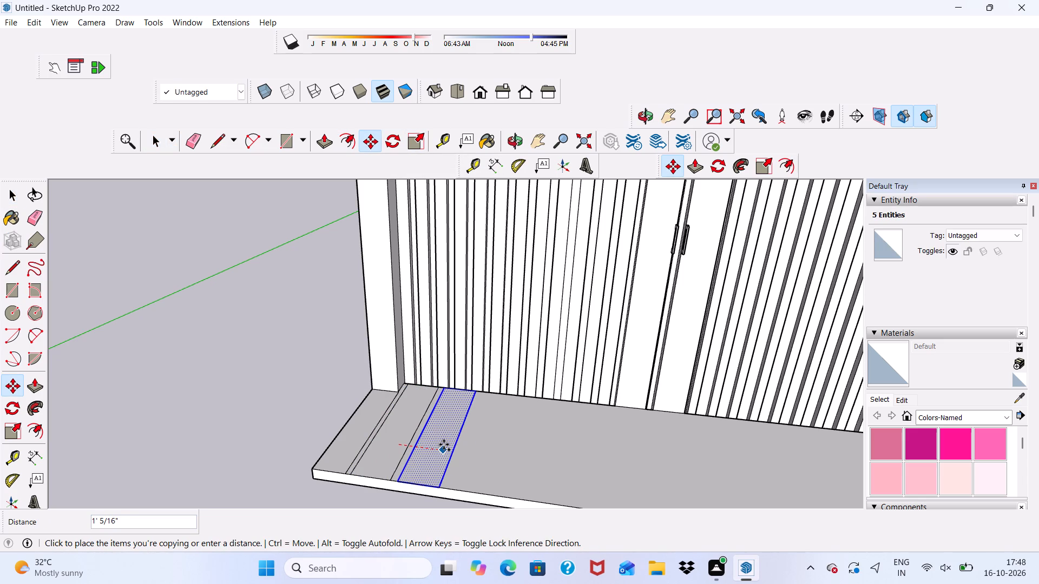
click(444, 444)
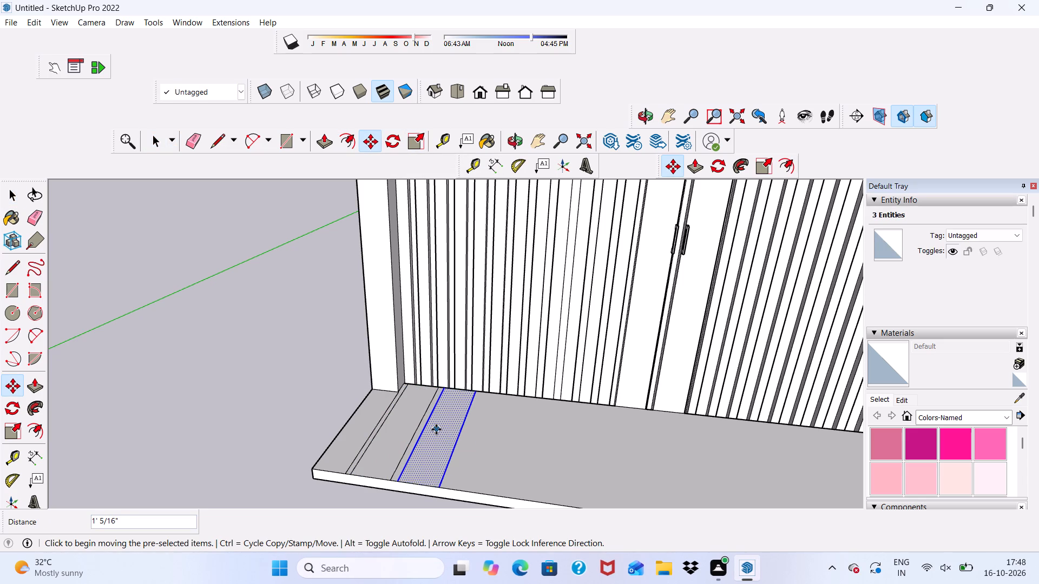
key(shift+asterisk)
key(2)
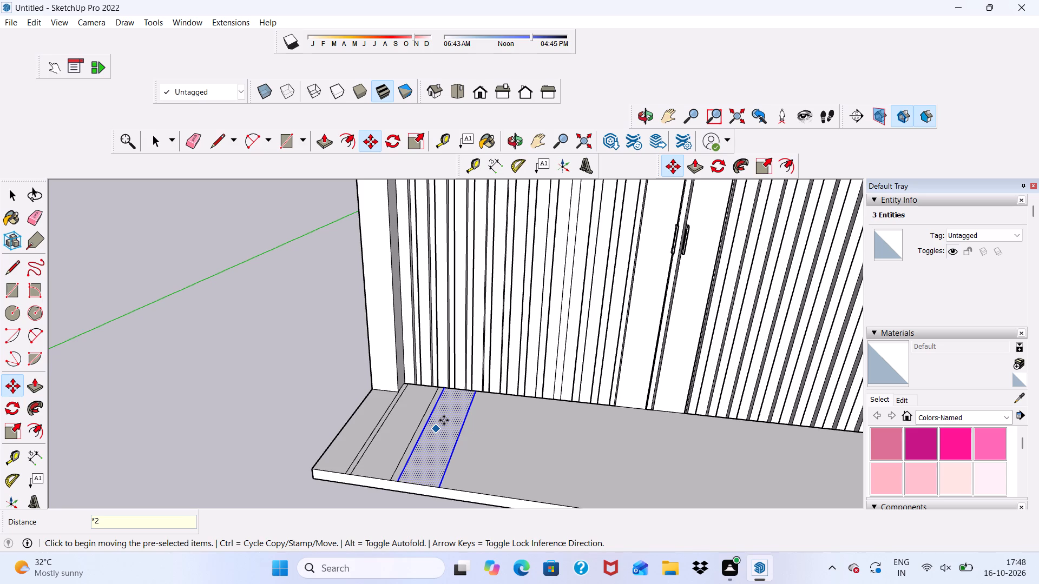
key(0)
key(Return)
Erase the strip lines on the slab's top in front of the window wall, keeping the one running from the pillar's corner.
scroll(466, 435, down, 16)
scroll(690, 435, up, 5)
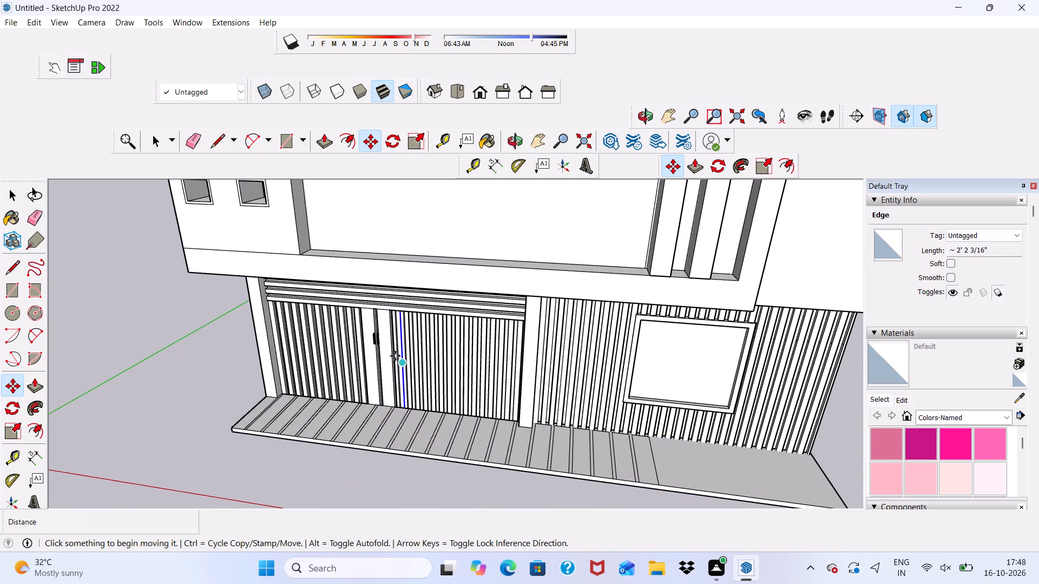
click(193, 142)
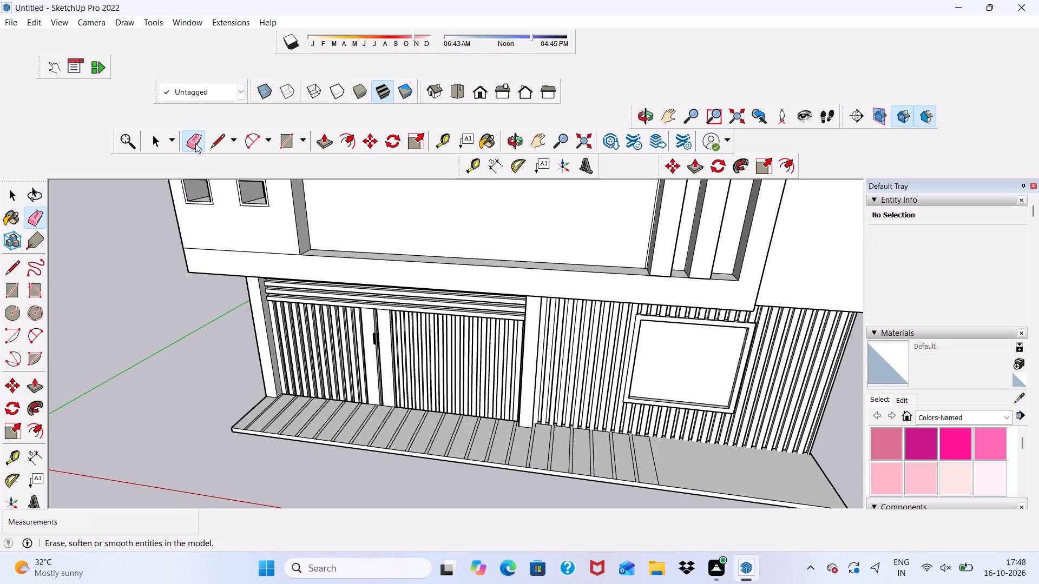
scroll(568, 435, up, 8)
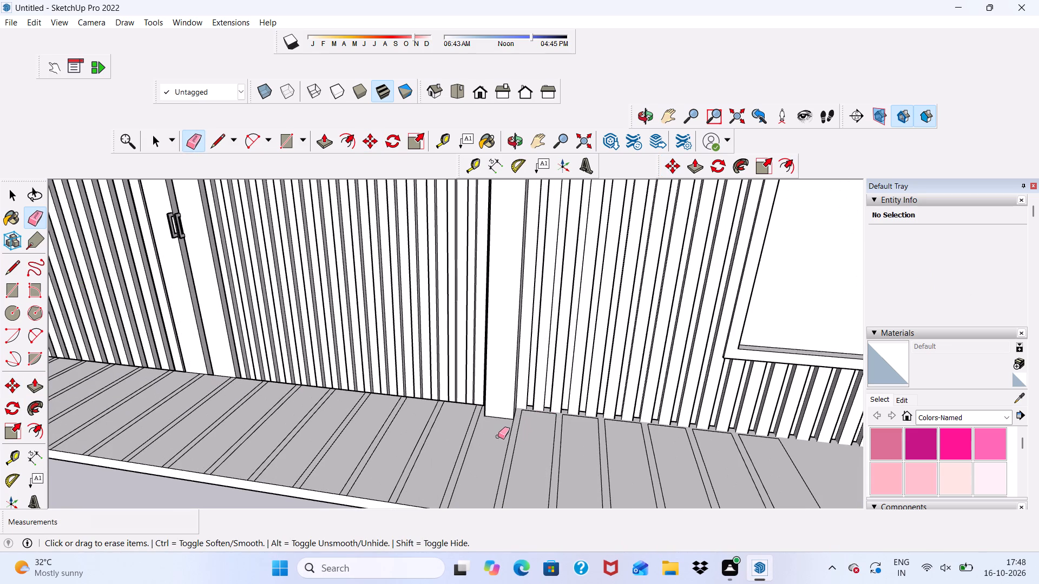
drag(516, 445, 531, 413)
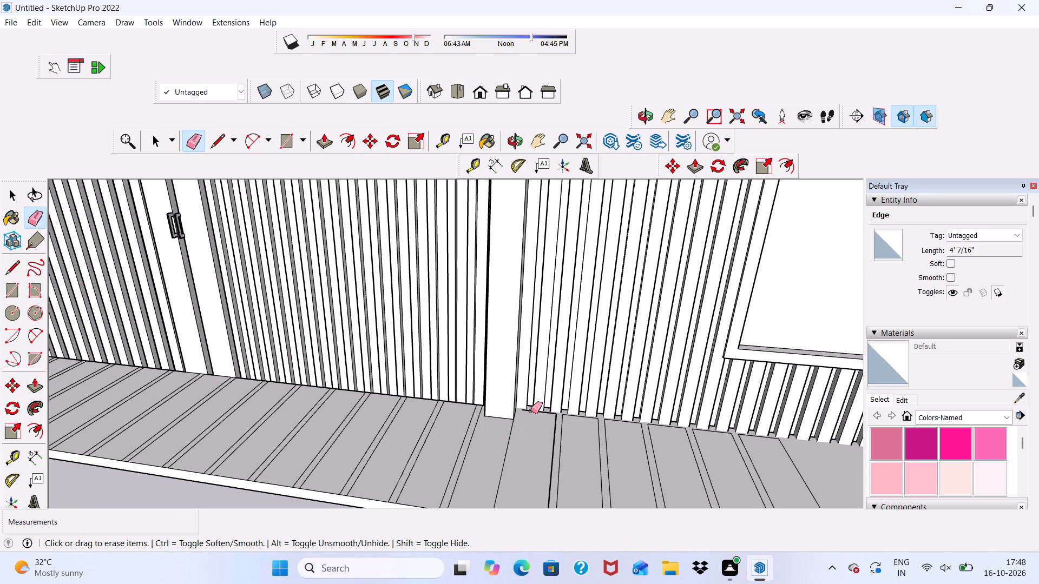
scroll(556, 447, up, 4)
scroll(560, 460, down, 6)
scroll(558, 472, up, 1)
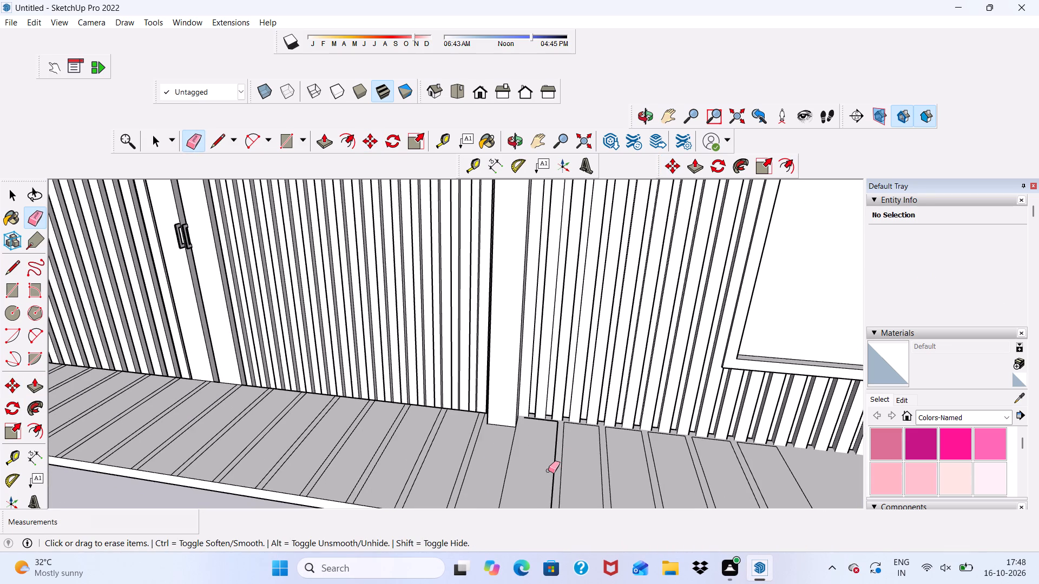
drag(548, 470, 793, 498)
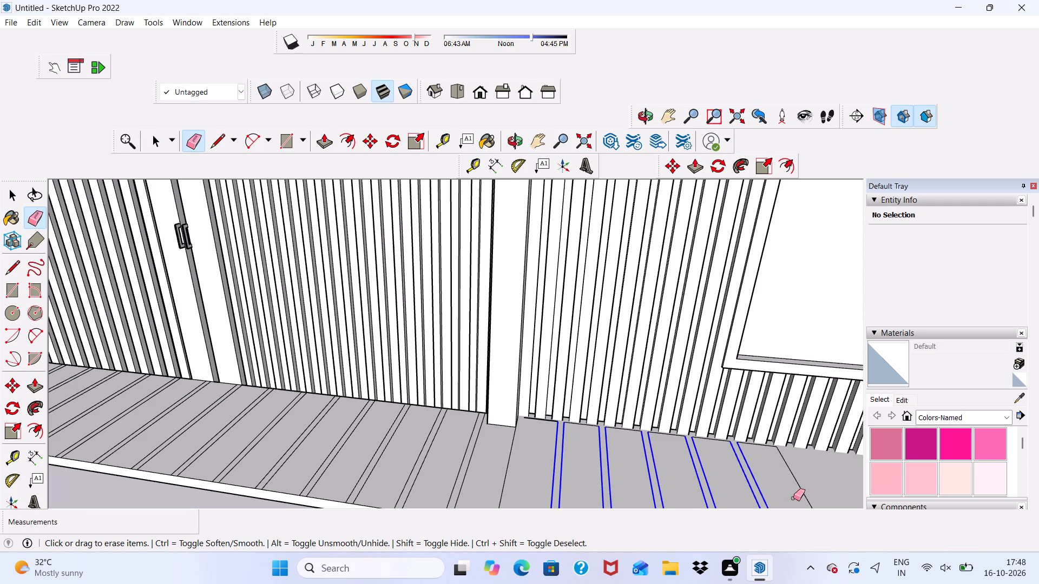
drag(793, 498, 812, 500)
Erase the leftover short edge segments on the slab along the base of the window wall's slats.
scroll(574, 413, down, 5)
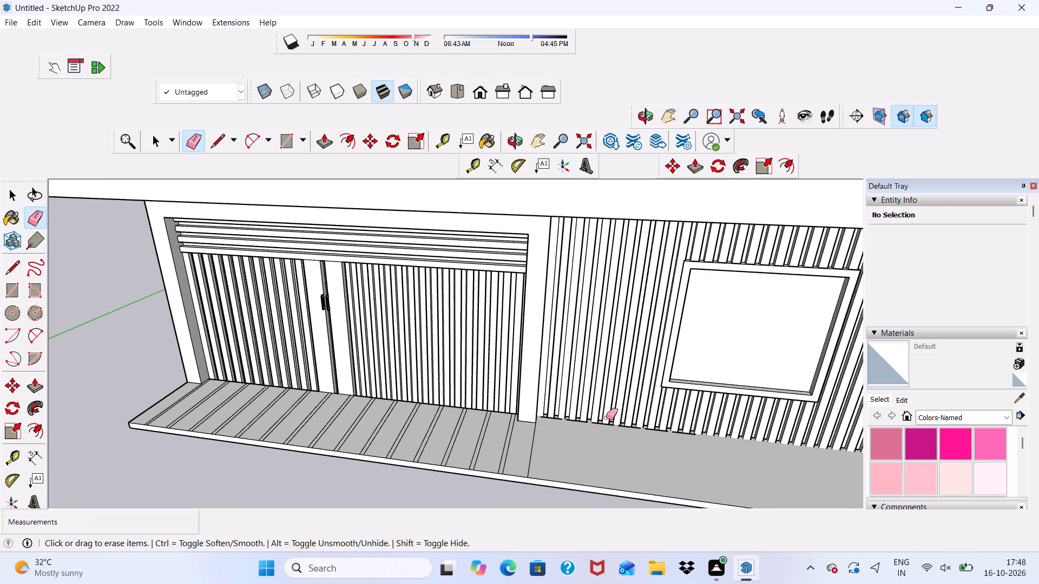
scroll(617, 373, up, 18)
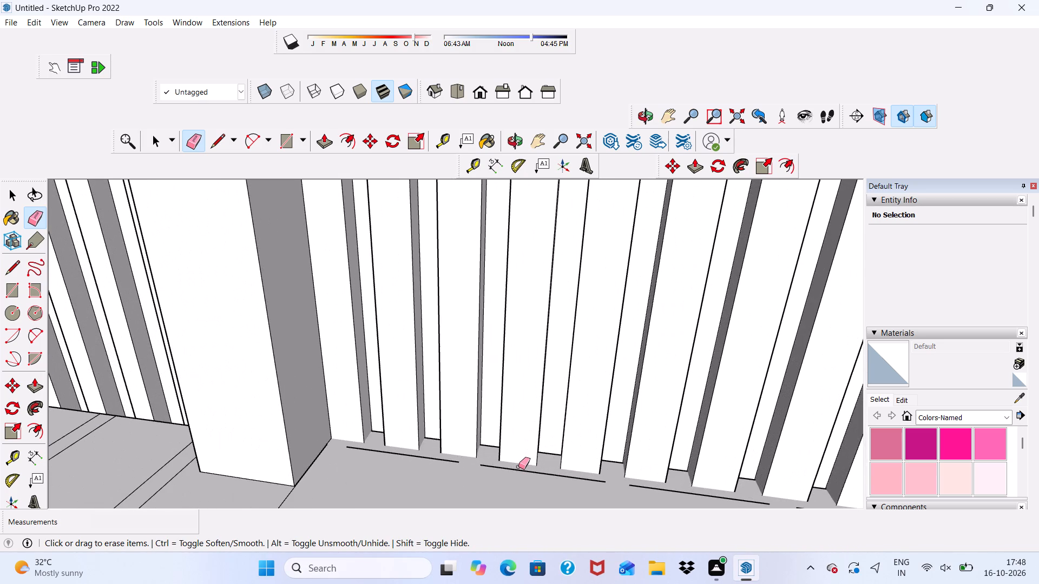
click(518, 467)
click(519, 469)
scroll(431, 458, up, 1)
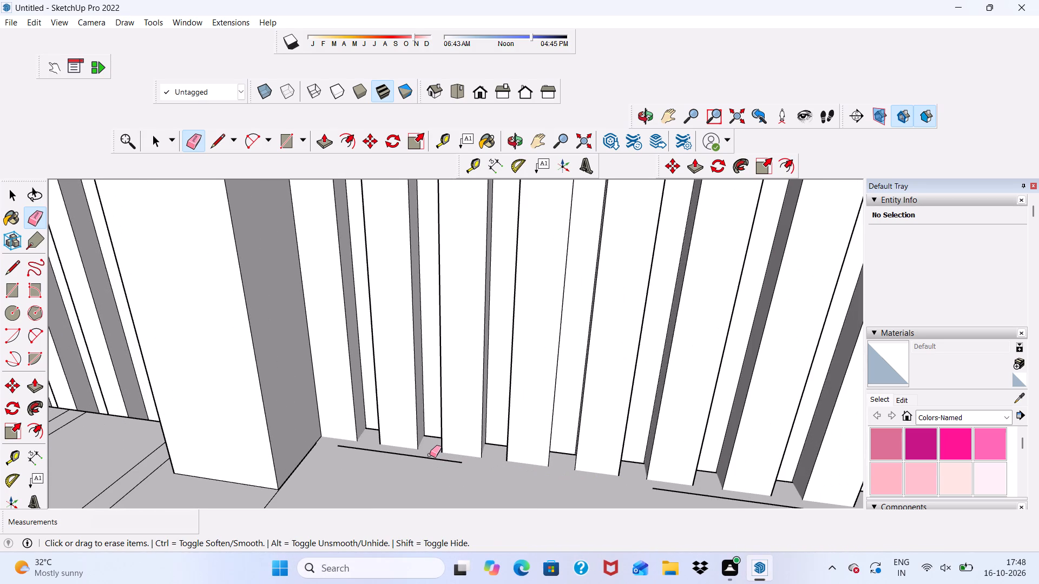
click(430, 457)
click(697, 495)
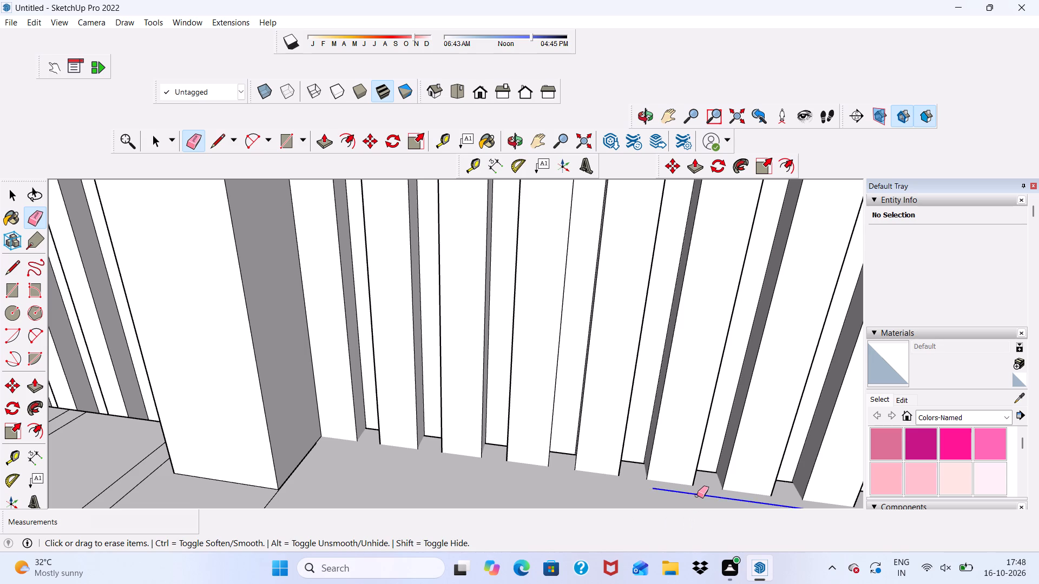
scroll(481, 415, down, 4)
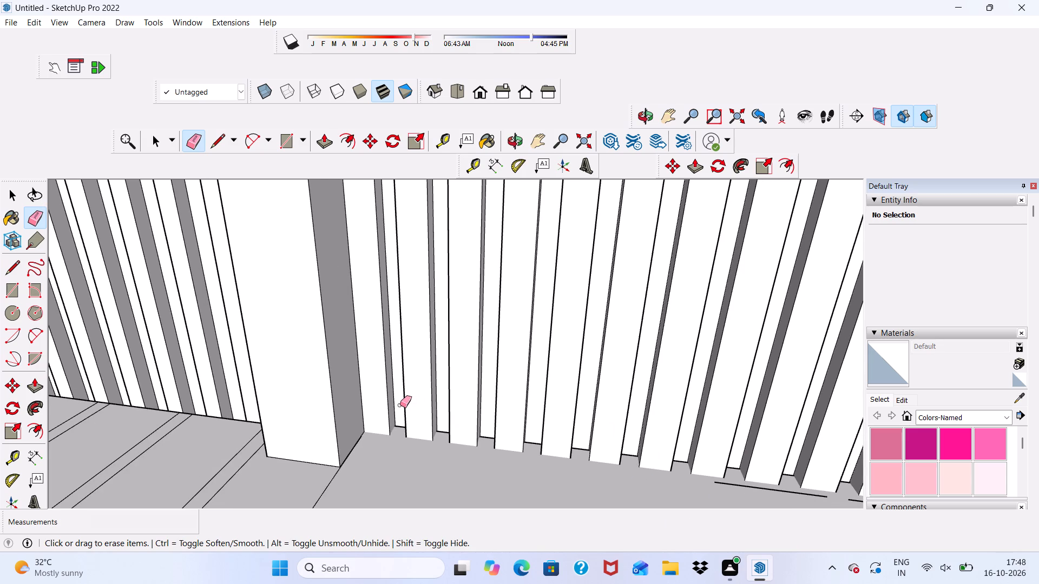
scroll(473, 457, down, 4)
scroll(699, 489, up, 5)
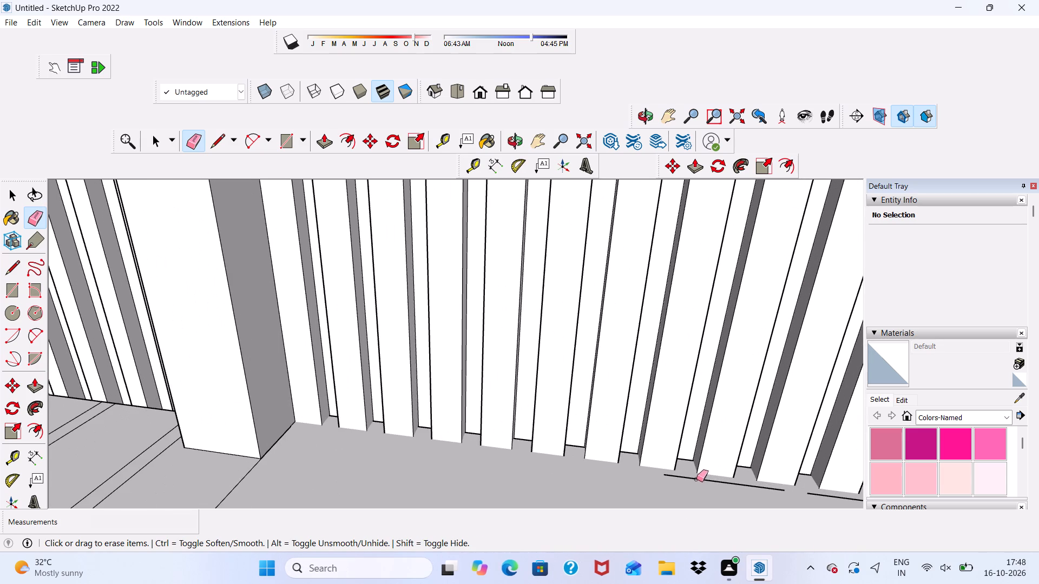
click(696, 476)
triple_click(694, 477)
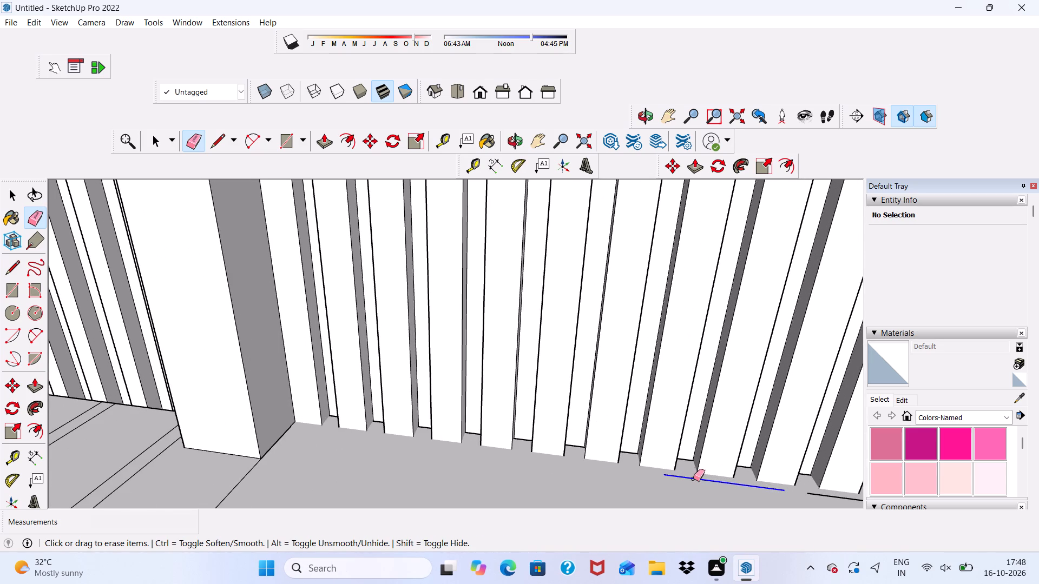
scroll(431, 437, down, 6)
scroll(693, 476, up, 6)
drag(689, 477, 687, 482)
click(780, 494)
scroll(701, 458, down, 18)
middle_drag(596, 455, 615, 397)
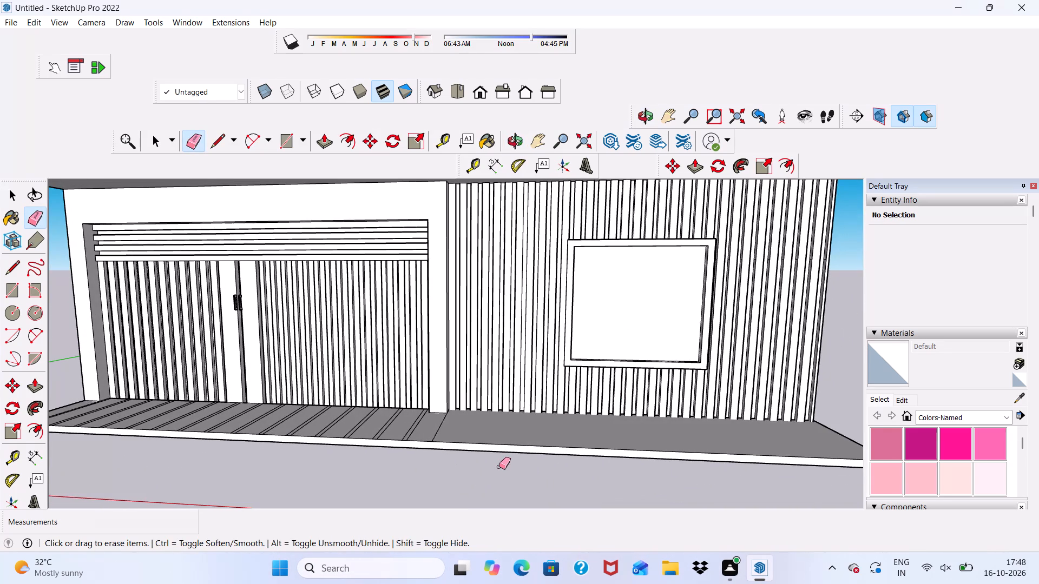
key(space)
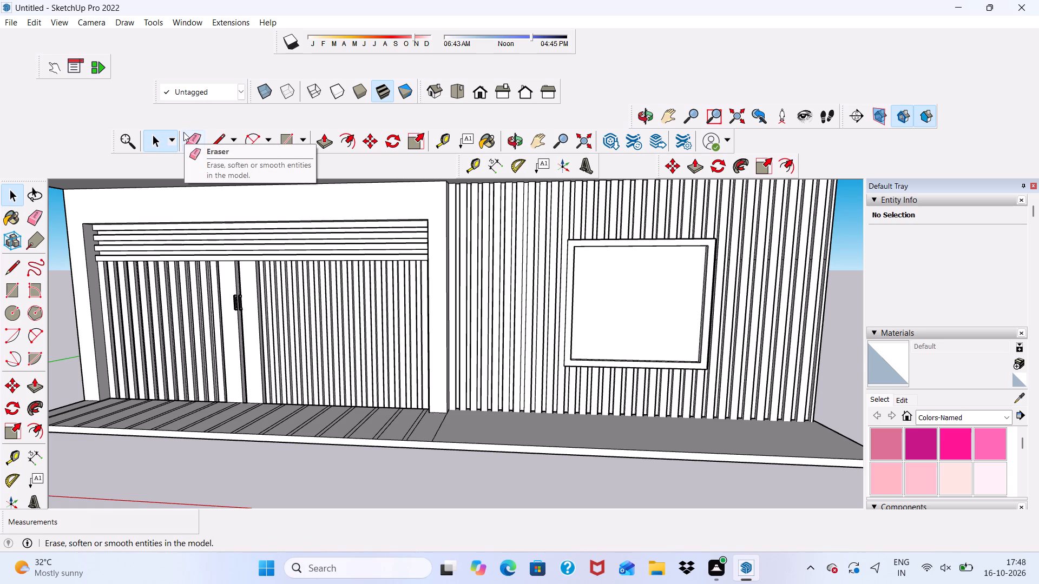
Draw a rectangle about 4' 1 7/16" by 4 9/16" on the slab's top beside the pillar, from the slatted wall to the front edge.
click(281, 142)
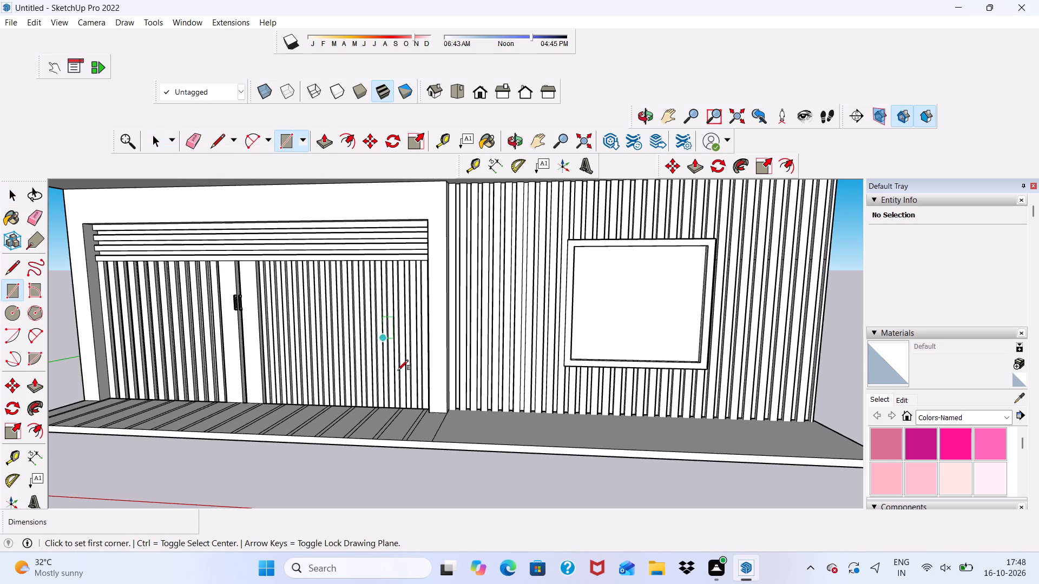
scroll(426, 417, up, 4)
scroll(515, 423, up, 7)
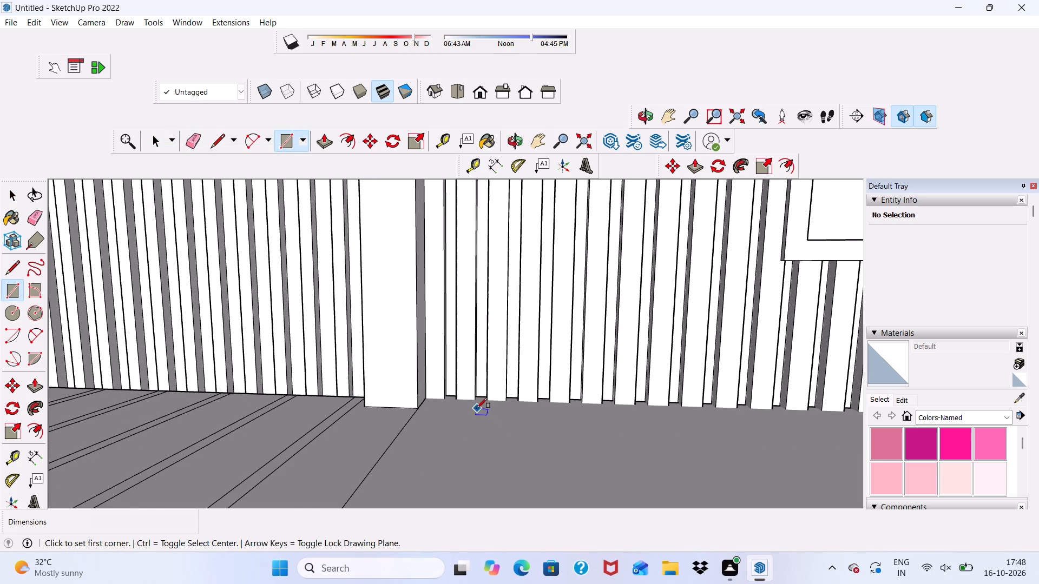
scroll(472, 408, up, 4)
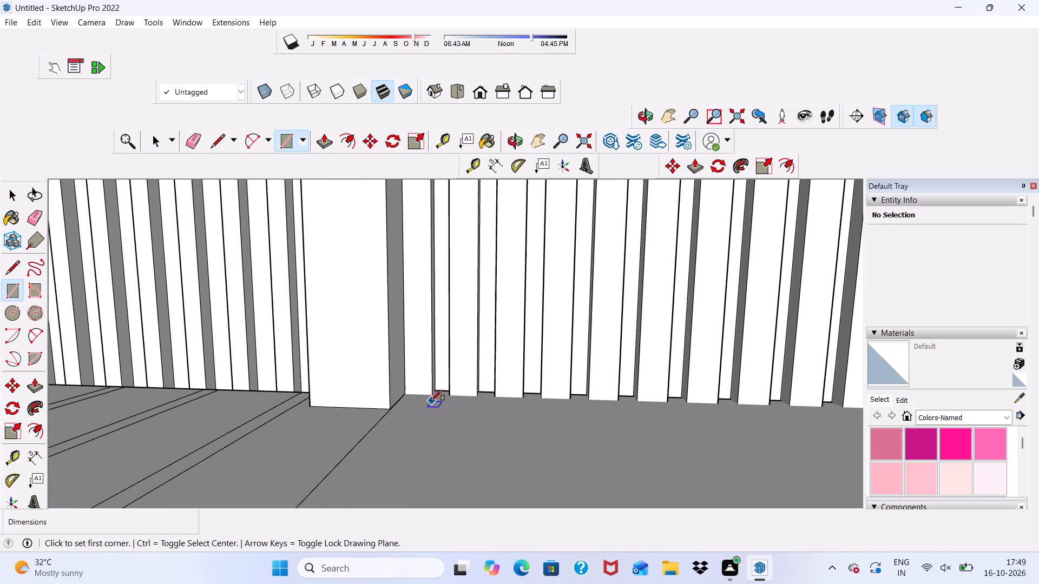
click(448, 395)
scroll(363, 485, down, 8)
scroll(352, 362, down, 6)
scroll(487, 448, up, 5)
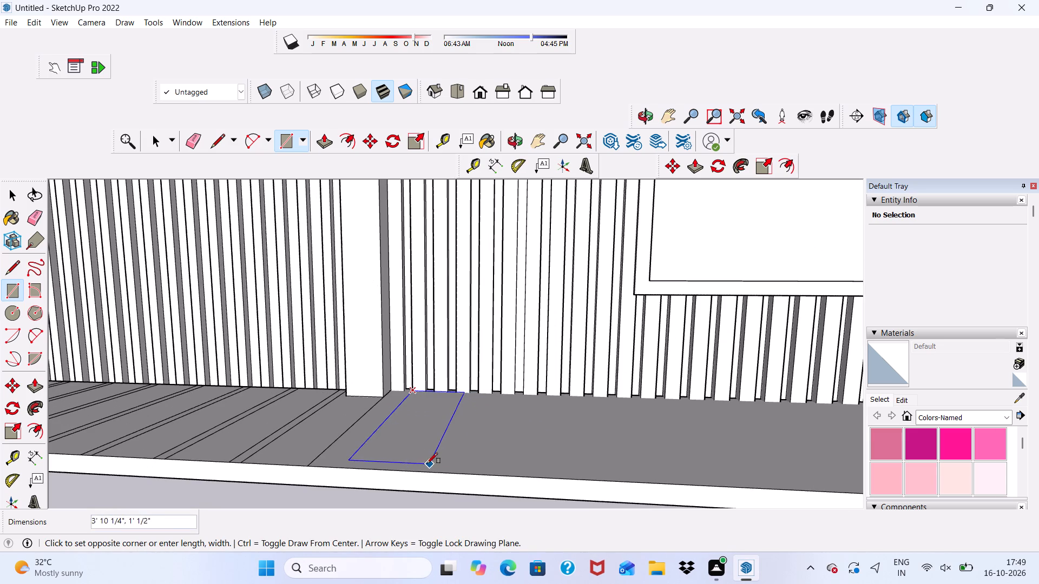
click(372, 467)
Draw a rectangle about 4' 3 3/8" by 4" along the slab's outer end, from the window wall's corner to the front edge.
scroll(304, 427, down, 4)
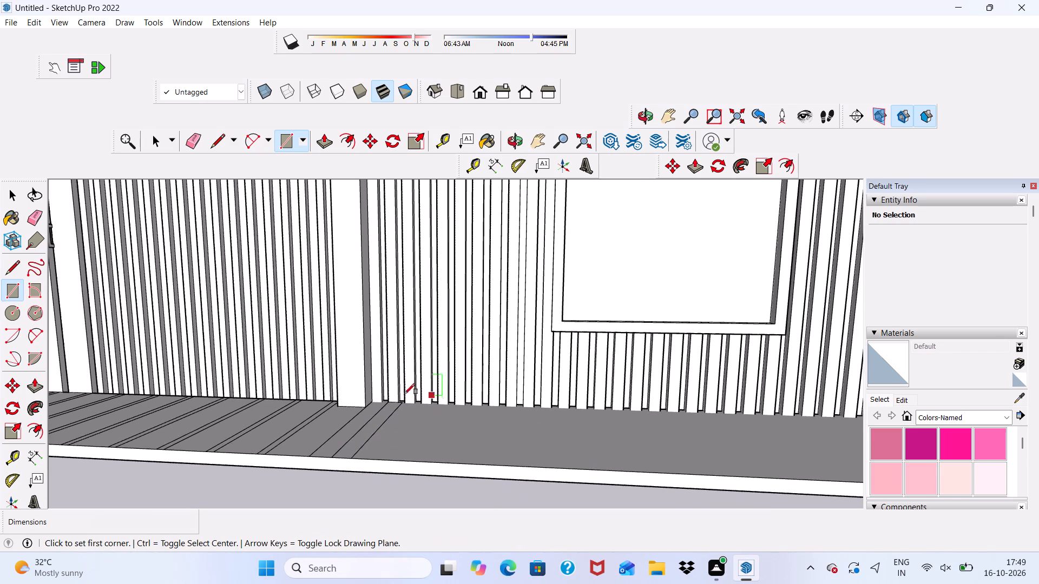
scroll(310, 412, down, 5)
scroll(742, 421, up, 18)
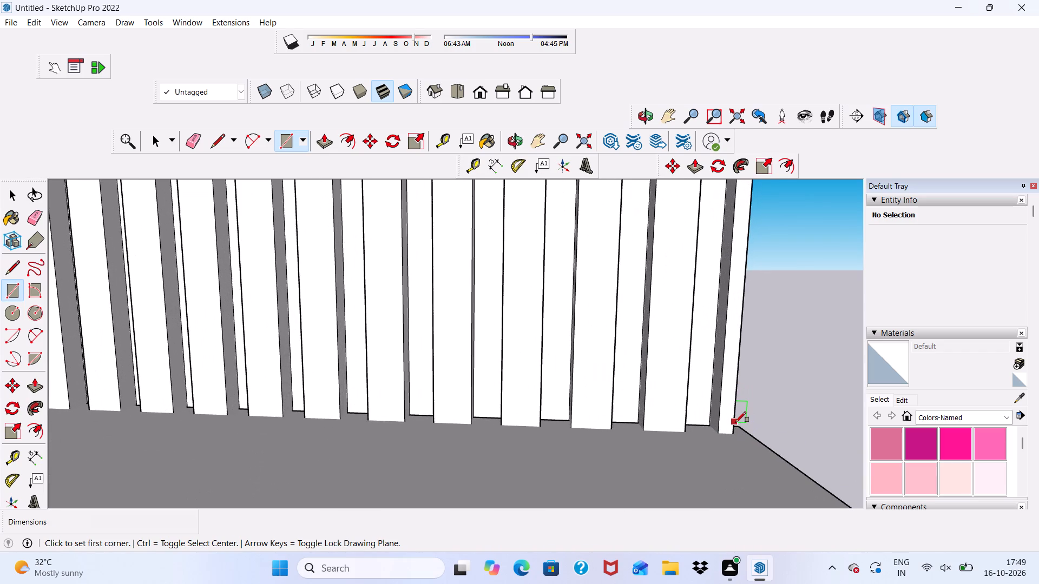
click(738, 427)
scroll(711, 474, down, 9)
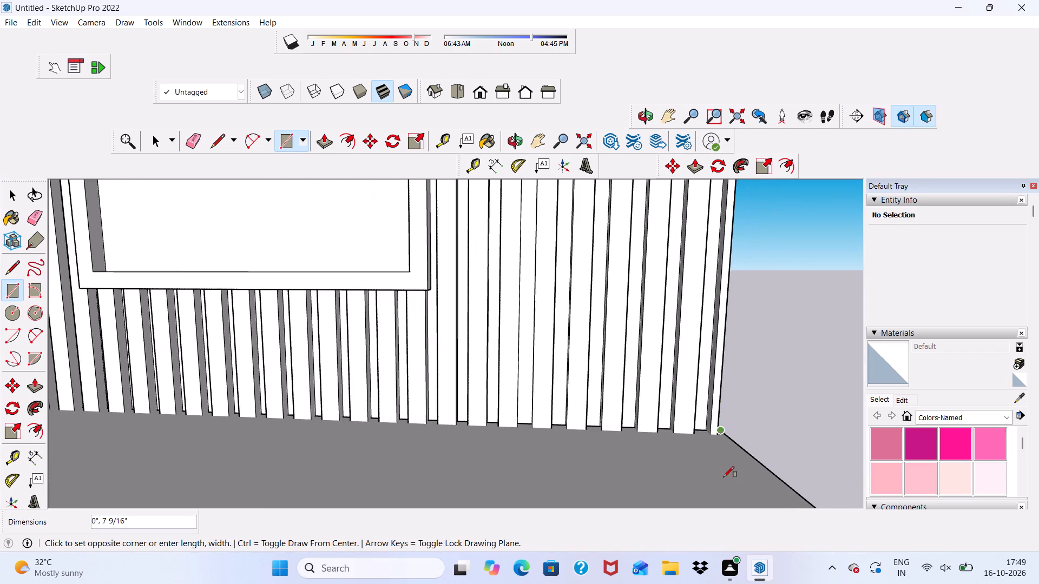
scroll(729, 493, up, 5)
scroll(732, 450, down, 5)
scroll(788, 472, up, 4)
scroll(749, 445, down, 5)
scroll(759, 486, up, 2)
scroll(728, 439, down, 3)
scroll(789, 507, up, 2)
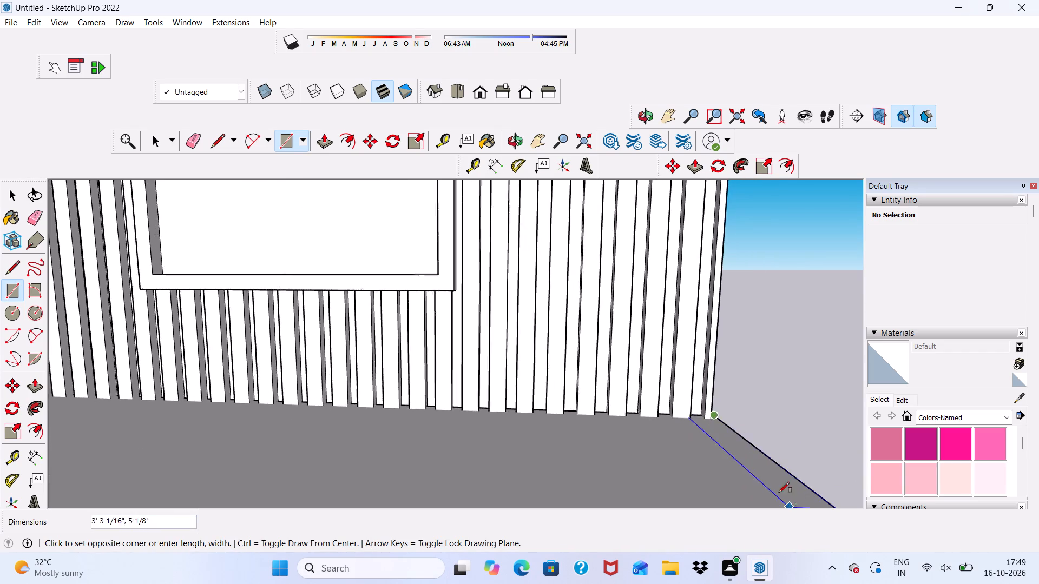
scroll(779, 493, up, 1)
scroll(745, 442, down, 5)
scroll(759, 482, up, 1)
scroll(742, 435, down, 5)
scroll(774, 483, up, 3)
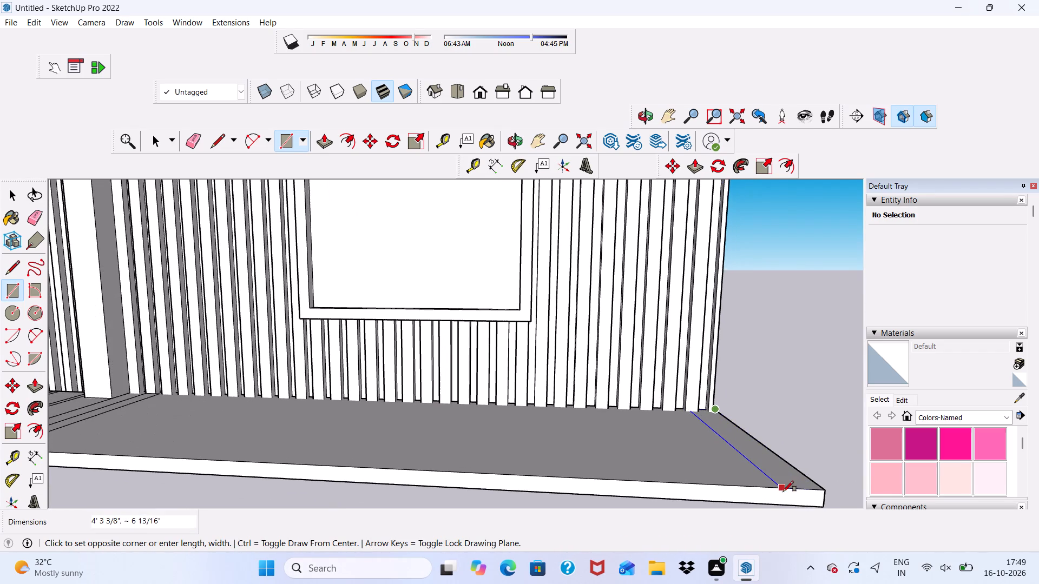
scroll(794, 488, up, 2)
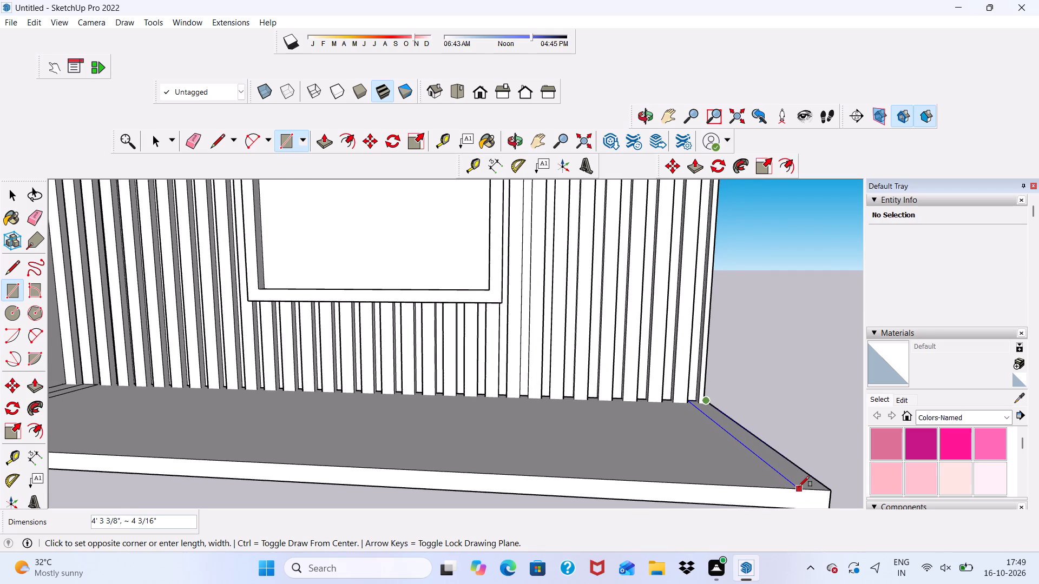
click(803, 489)
Draw a rectangle about 13' 6 13/16" by 4 5/8" along the slab's front edge, from the pillar-side strip to the outer end.
scroll(791, 468, down, 3)
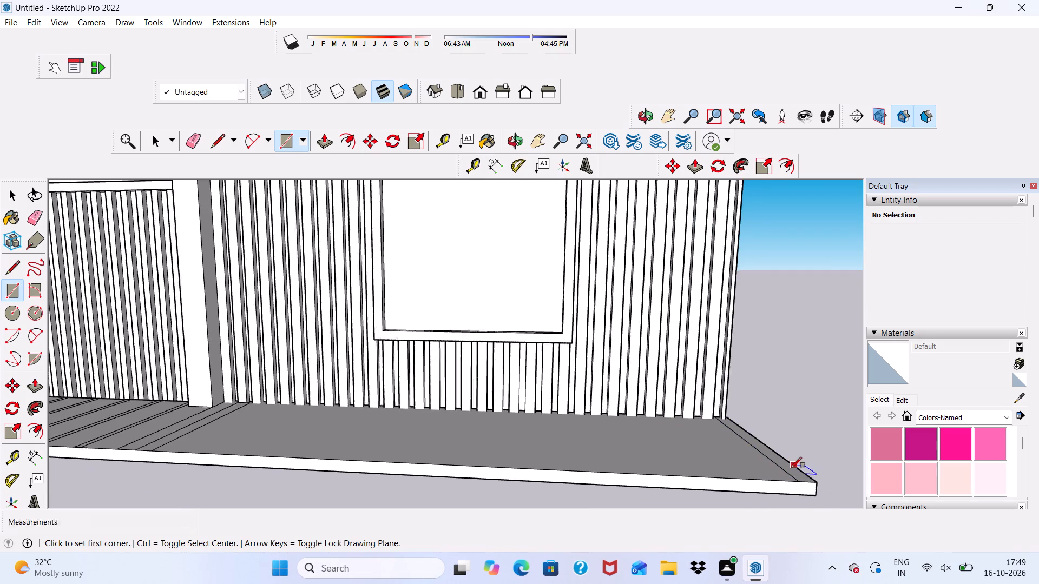
scroll(791, 468, down, 8)
scroll(304, 396, up, 5)
scroll(395, 493, up, 5)
scroll(380, 406, down, 6)
scroll(537, 507, up, 6)
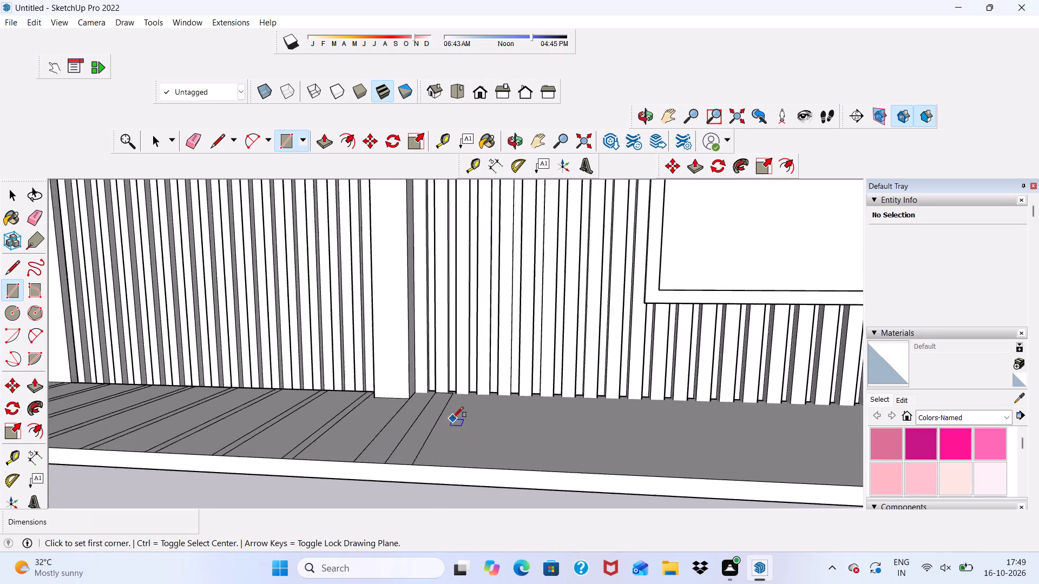
scroll(403, 448, up, 9)
scroll(389, 453, down, 9)
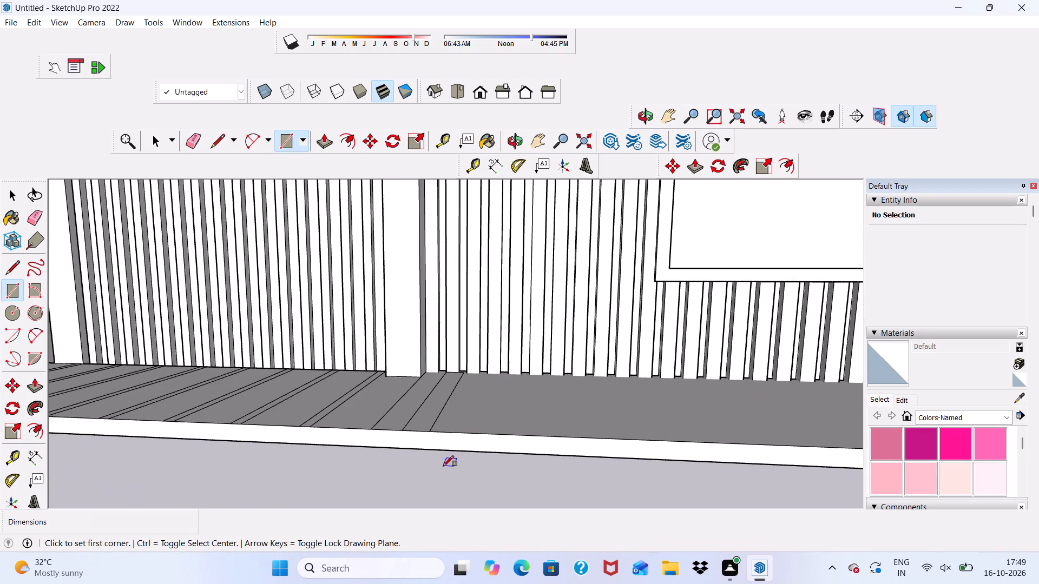
middle_drag(444, 468, 445, 501)
scroll(392, 476, up, 4)
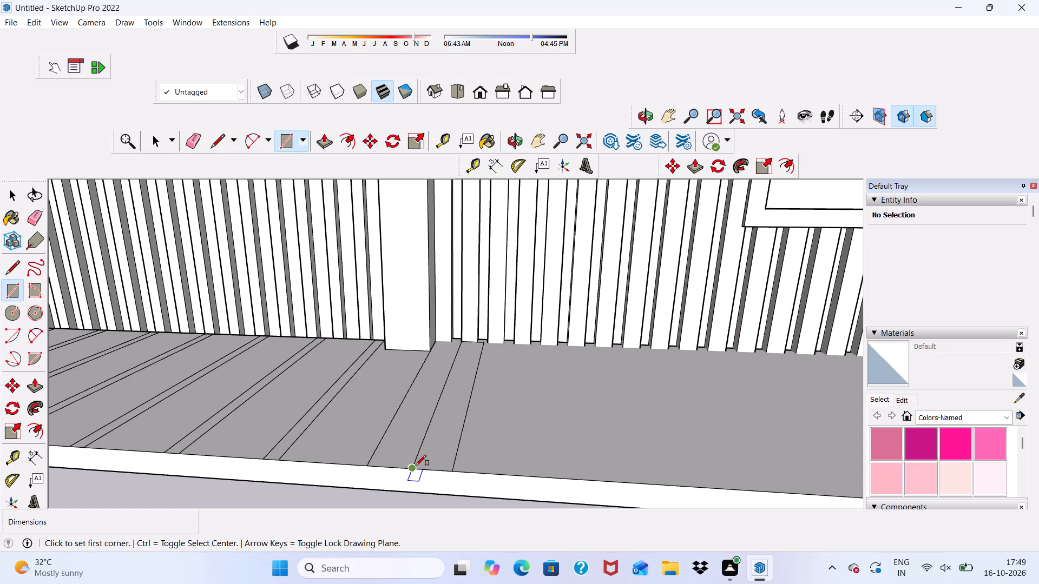
click(415, 470)
scroll(411, 470, down, 5)
scroll(398, 382, down, 4)
scroll(547, 387, down, 3)
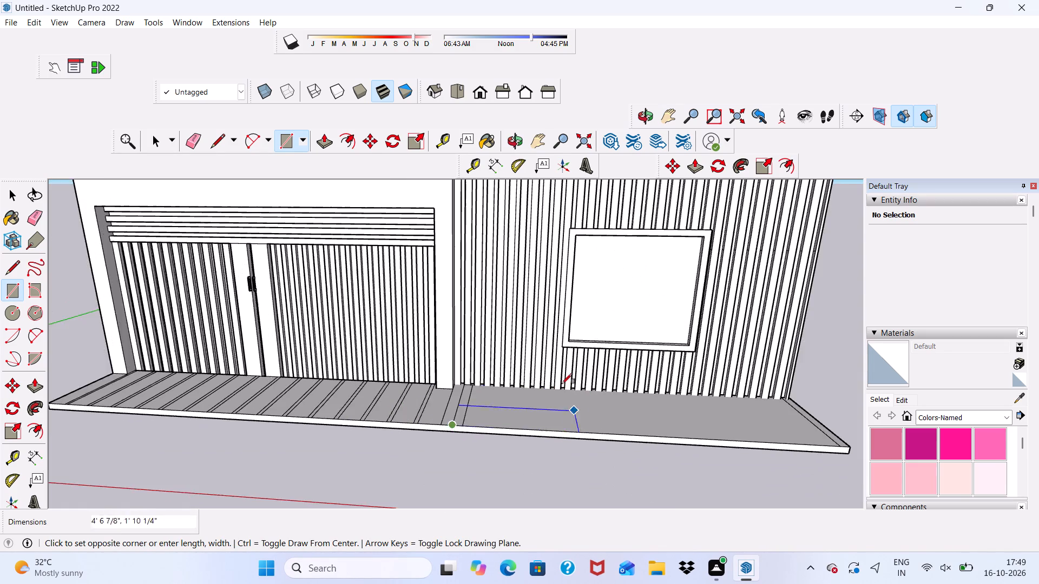
scroll(562, 384, down, 4)
scroll(747, 440, up, 8)
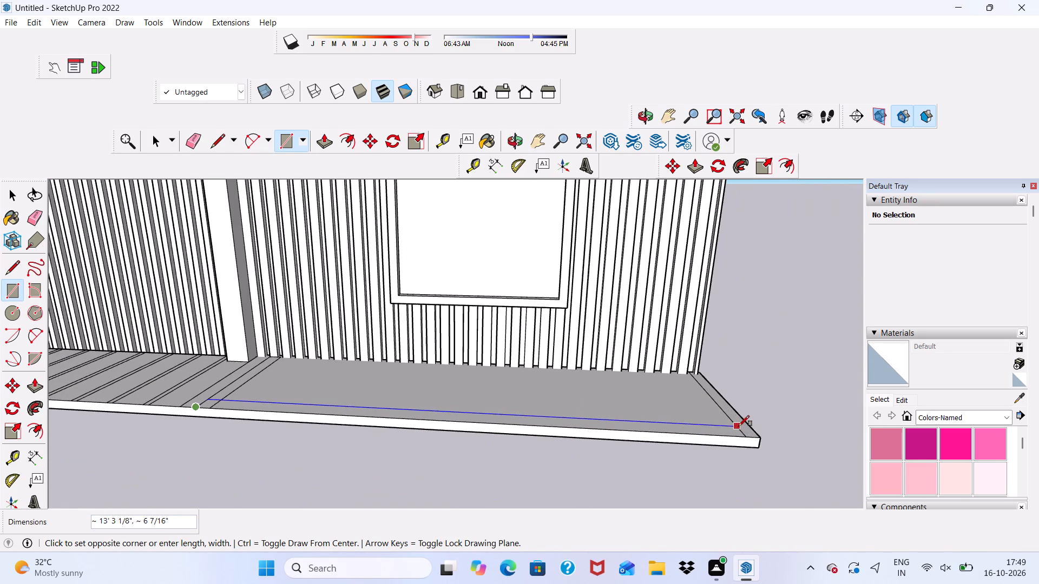
scroll(751, 422, up, 6)
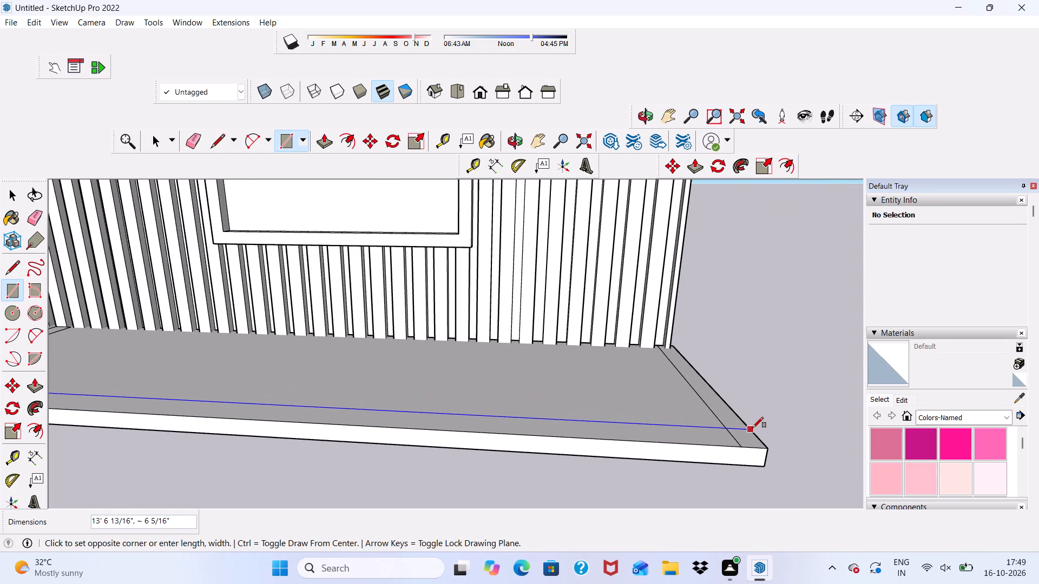
click(755, 434)
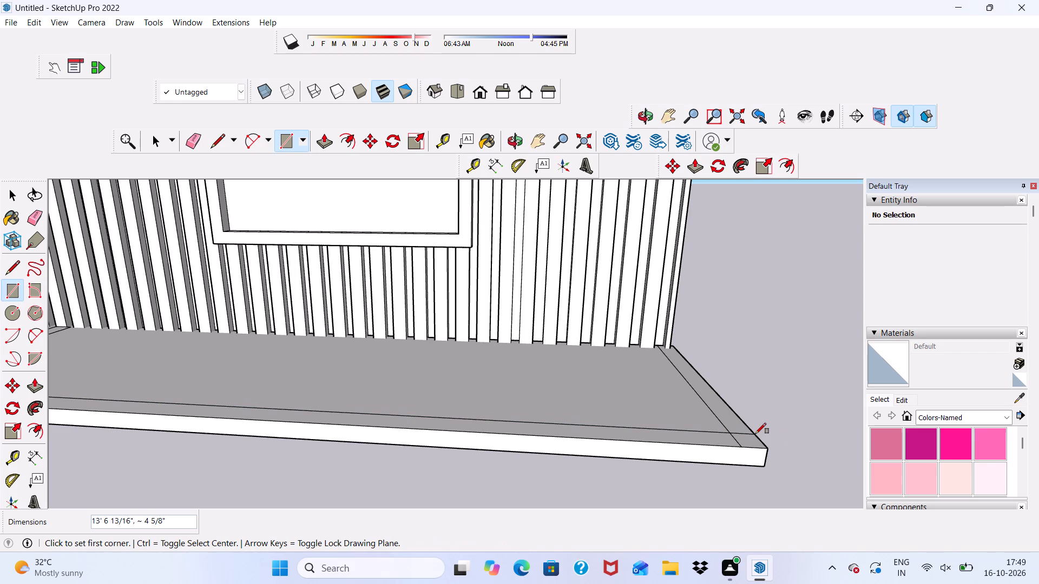
Erase the crossing edges where the front and end border strips overlap at the slab's outer corner.
click(188, 138)
scroll(598, 481, up, 3)
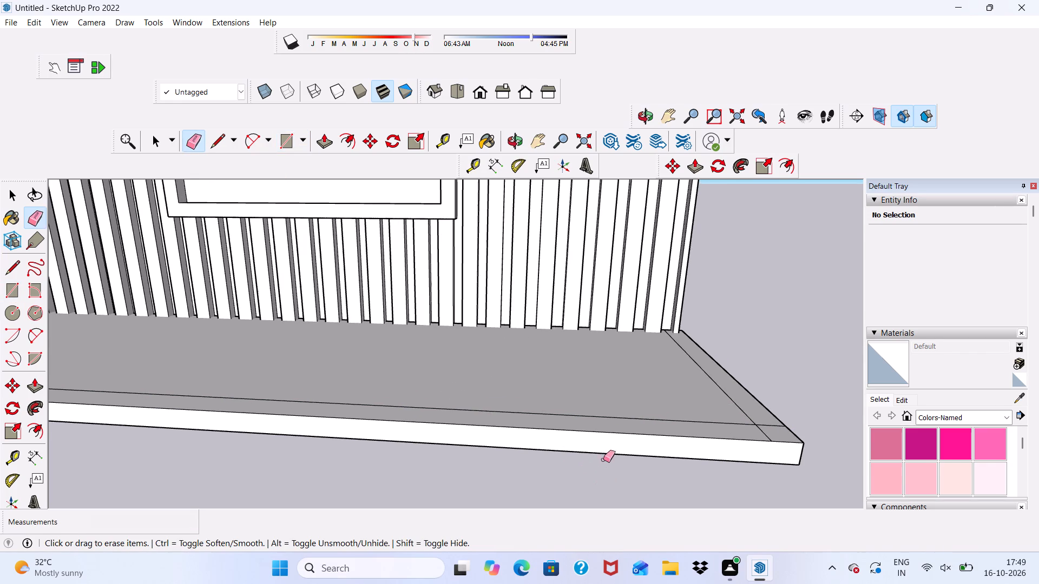
scroll(847, 420, up, 3)
scroll(811, 414, down, 2)
scroll(785, 424, up, 2)
drag(771, 407, 759, 434)
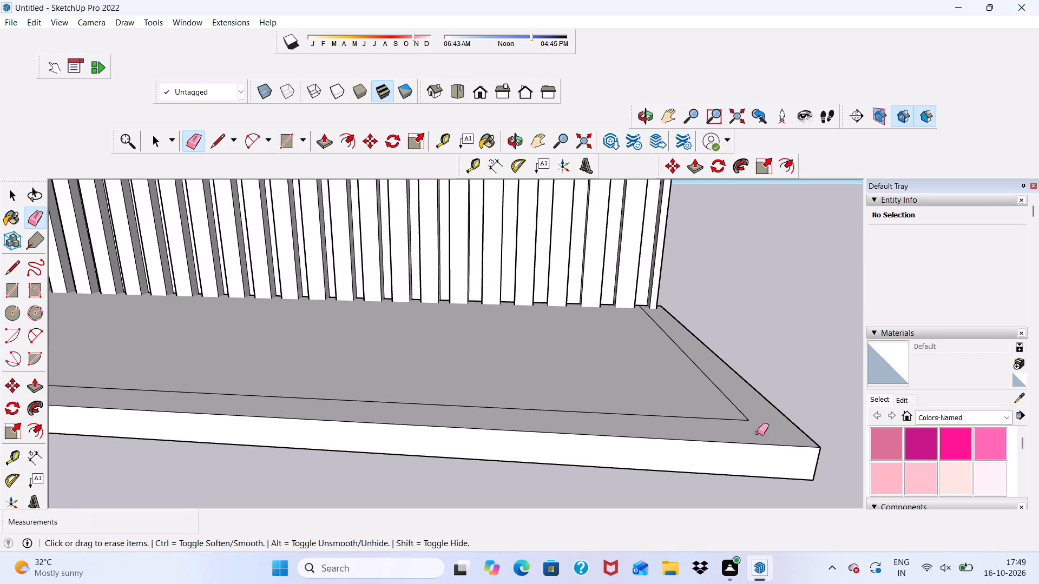
Erase the crossing edges where the pillar-side and front border strips overlap at the slab's front edge.
scroll(755, 427, down, 17)
scroll(273, 362, up, 4)
scroll(417, 499, up, 3)
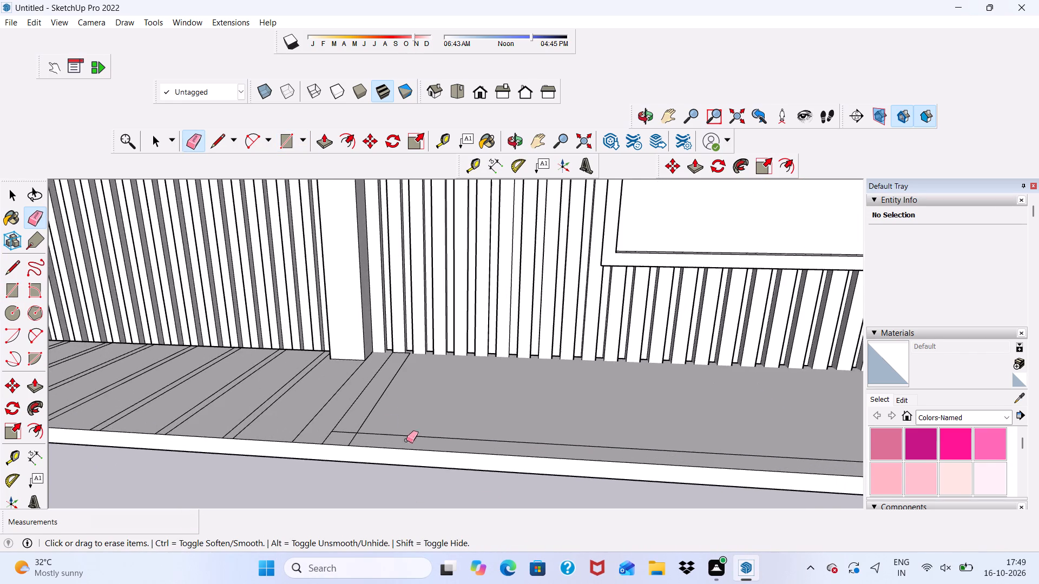
scroll(384, 422, up, 6)
drag(325, 428, 338, 461)
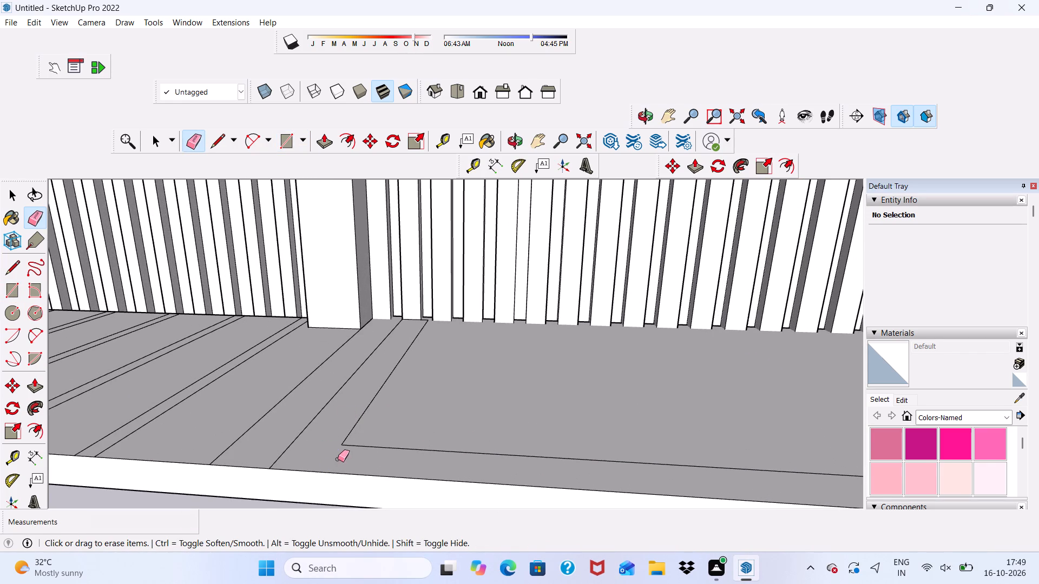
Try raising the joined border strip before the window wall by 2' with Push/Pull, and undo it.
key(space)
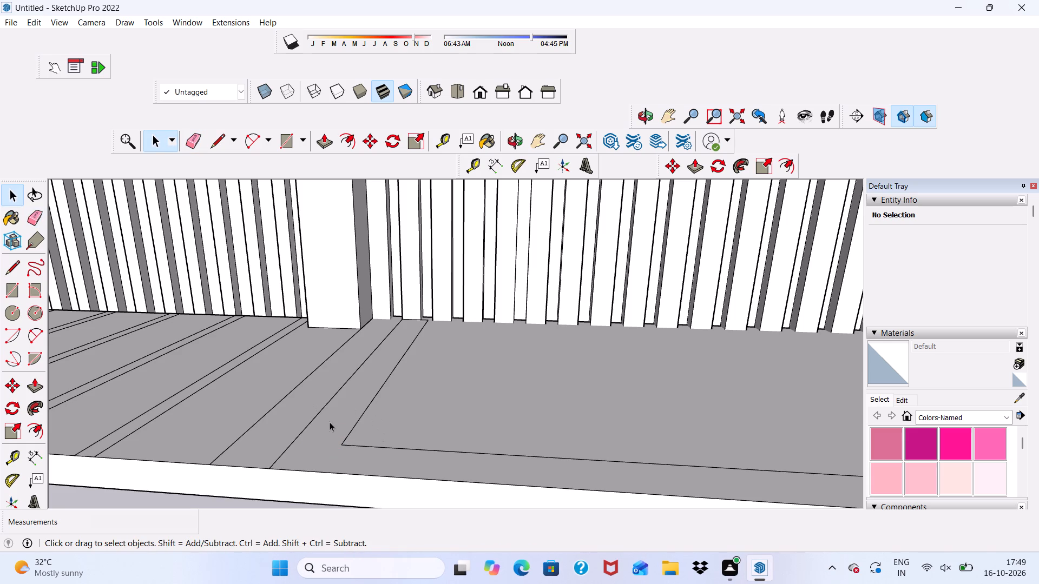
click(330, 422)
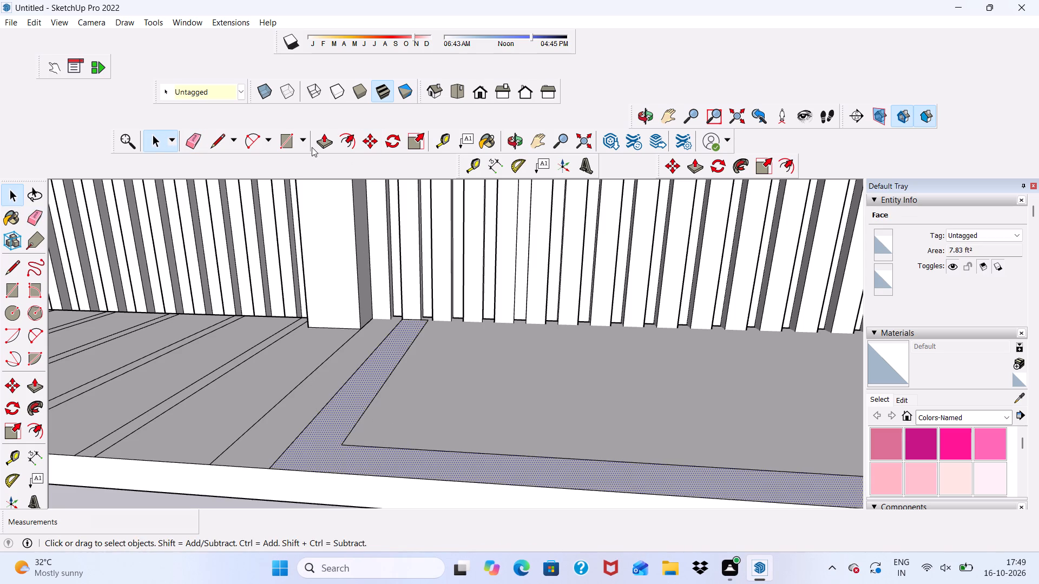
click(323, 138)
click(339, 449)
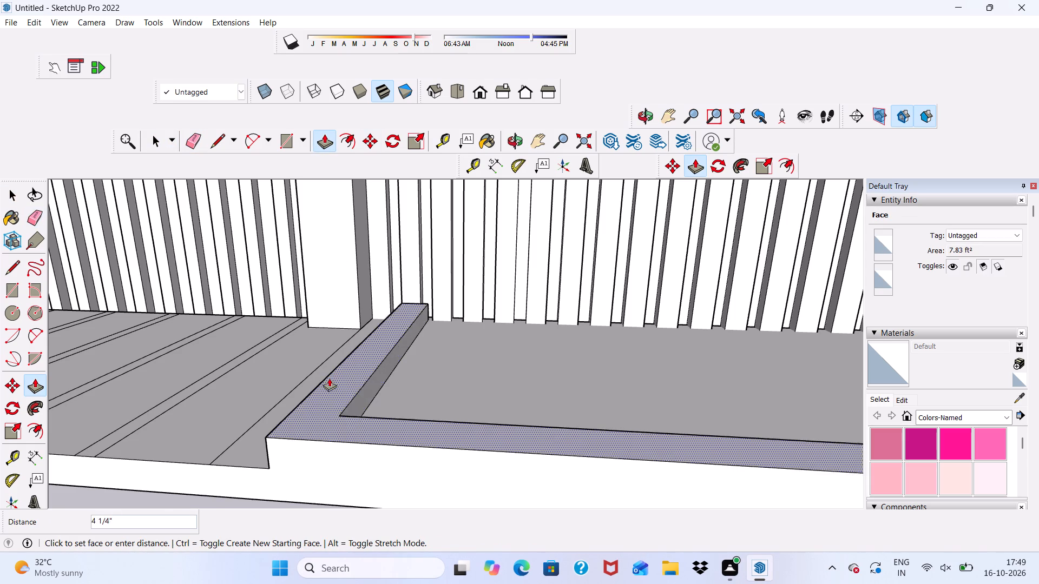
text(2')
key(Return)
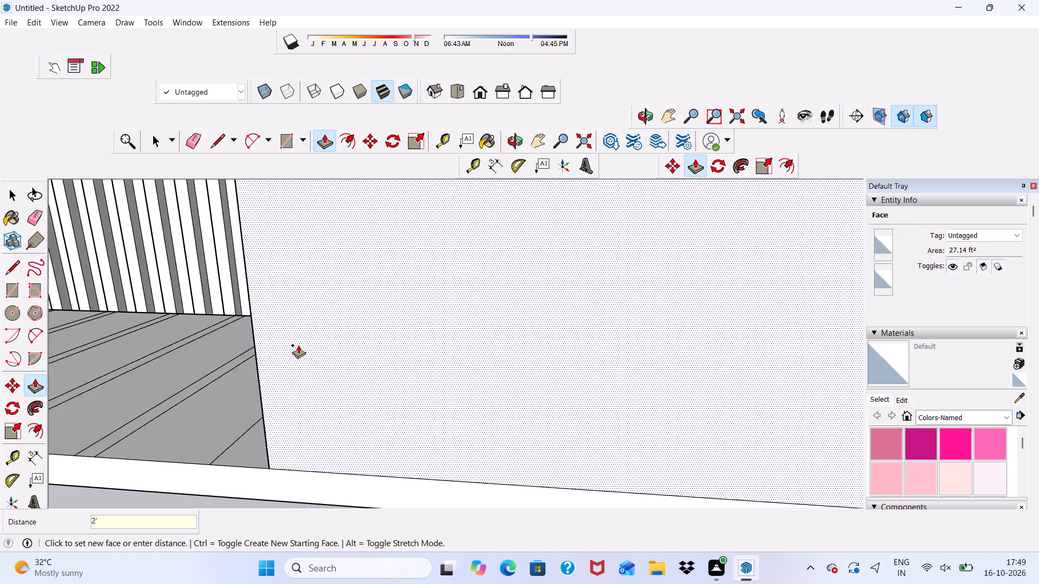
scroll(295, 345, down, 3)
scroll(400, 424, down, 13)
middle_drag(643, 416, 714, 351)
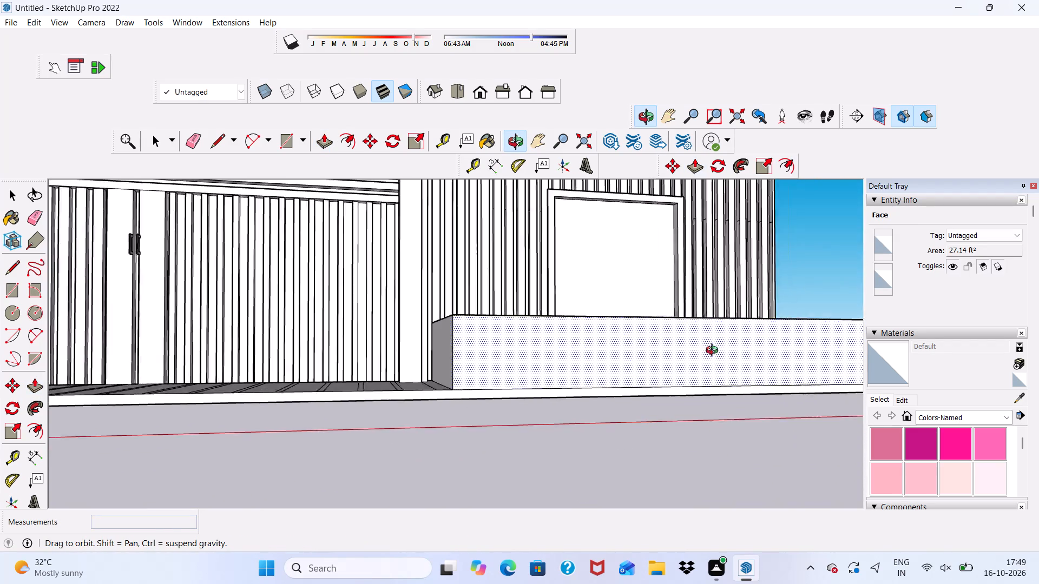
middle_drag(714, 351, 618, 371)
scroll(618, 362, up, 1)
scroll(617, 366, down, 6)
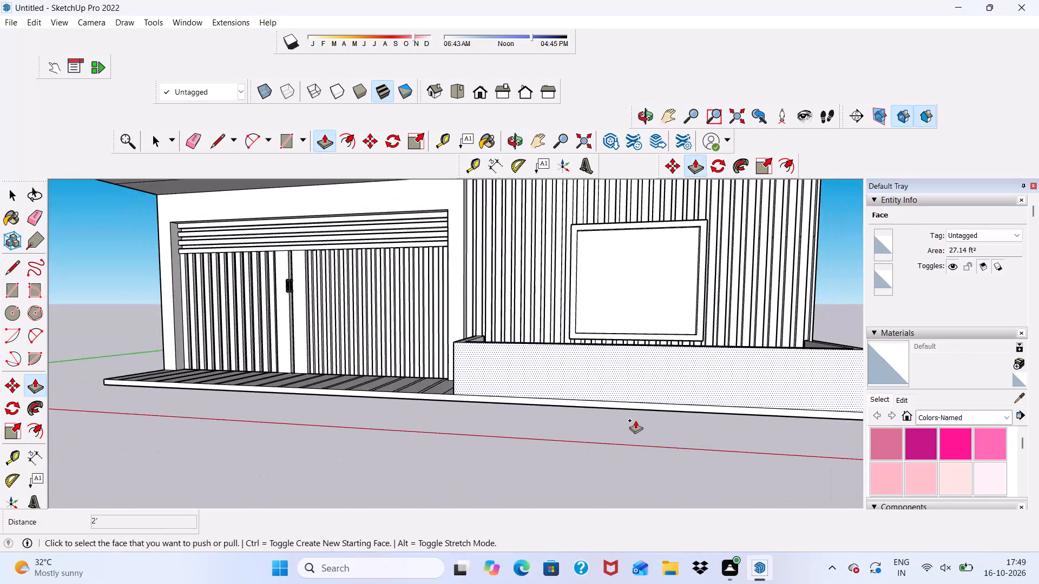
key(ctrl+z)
Push/Pull the joined border strip before the window wall up 1' to form a low curb around that area.
scroll(569, 377, up, 2)
scroll(453, 414, up, 6)
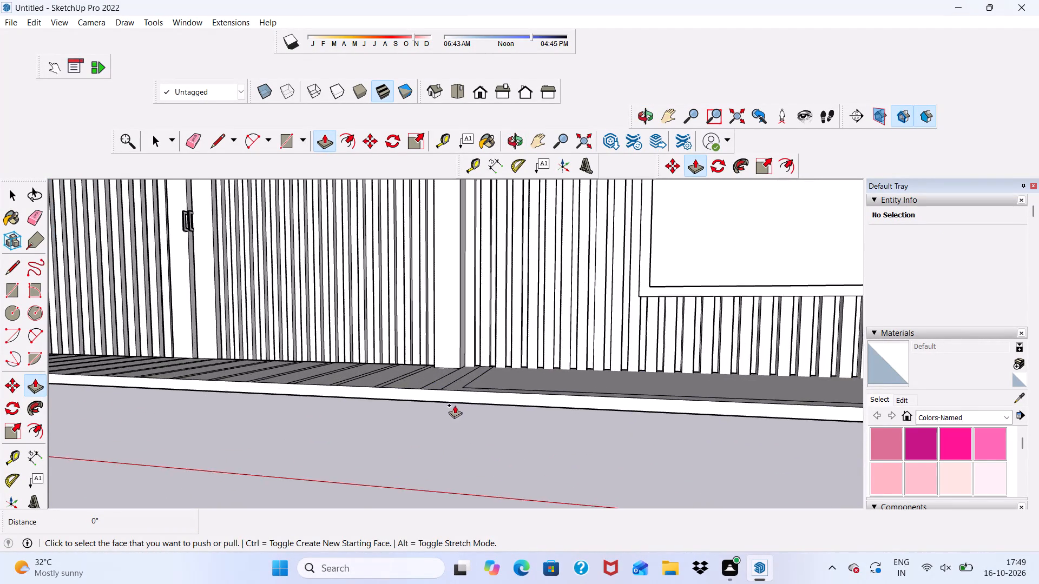
scroll(455, 405, up, 7)
middle_drag(467, 375, 476, 404)
scroll(470, 432, up, 1)
click(470, 435)
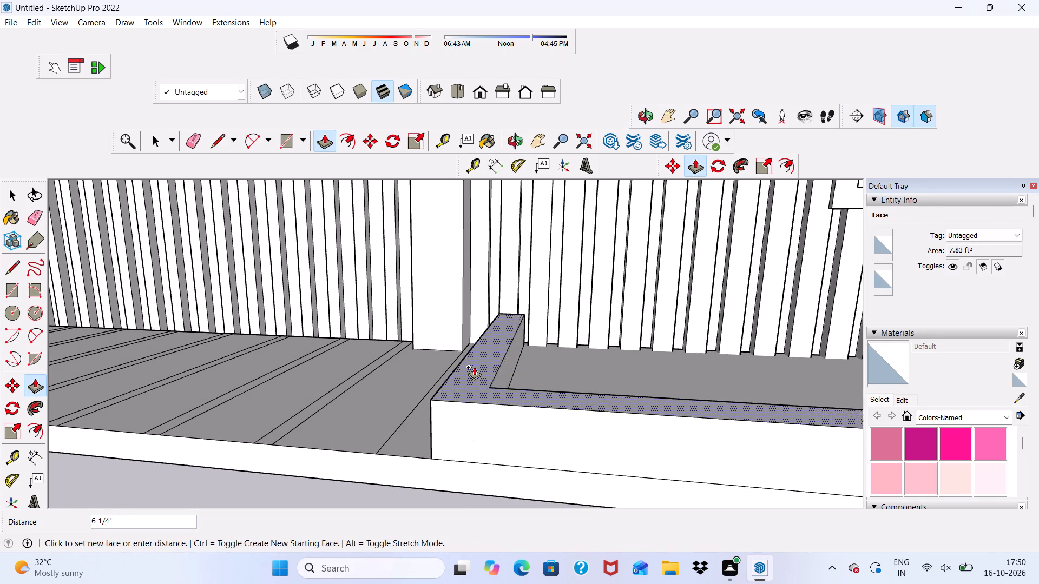
text(1')
key(Return)
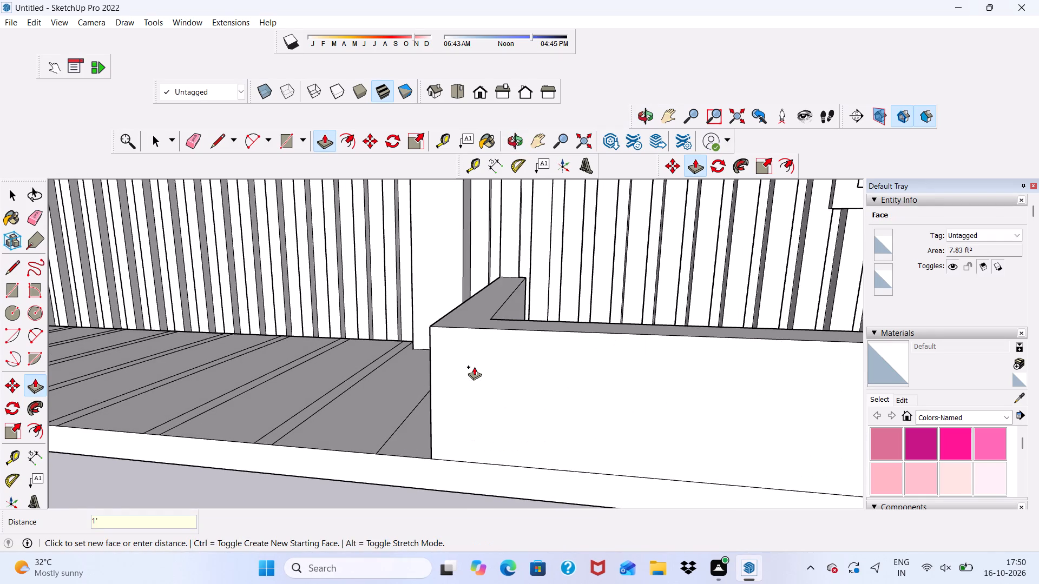
Examine the raised border and the striped slab against the house's front facade from several angles.
scroll(474, 367, down, 11)
middle_drag(466, 459, 603, 466)
scroll(603, 461, up, 1)
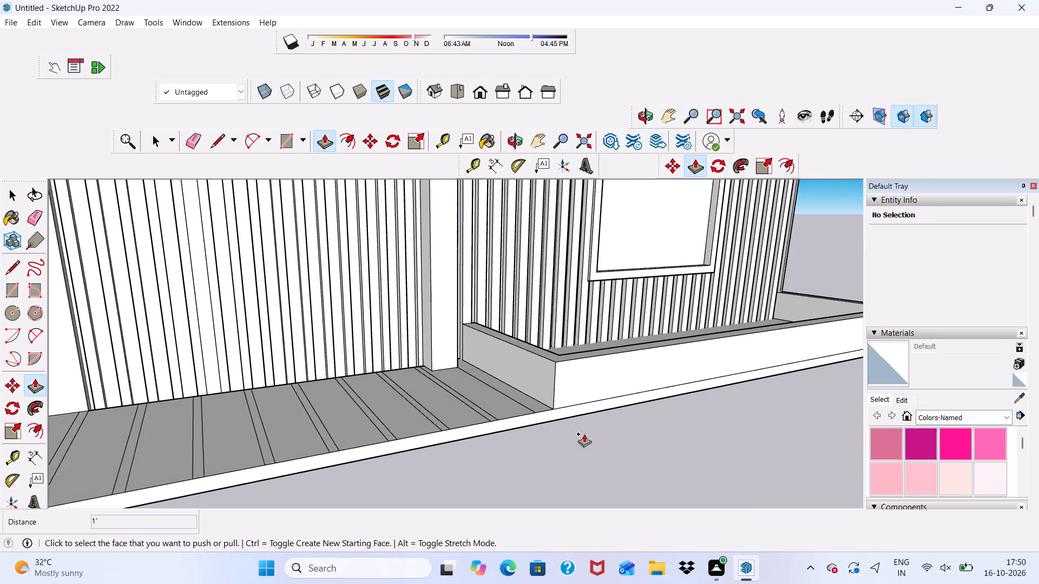
scroll(544, 430, down, 6)
middle_drag(603, 457, 433, 447)
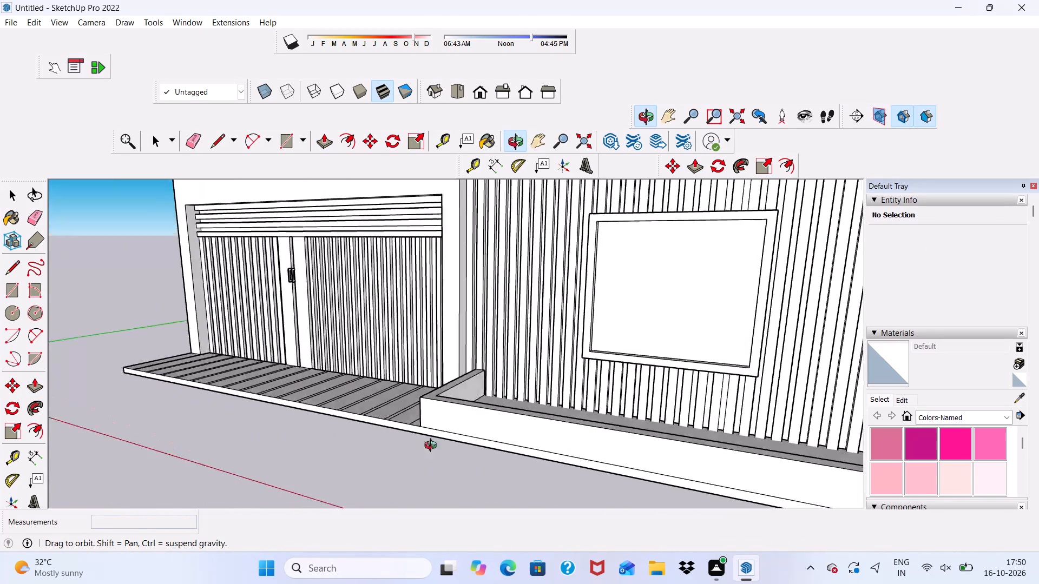
middle_drag(433, 447, 499, 454)
key(space)
scroll(464, 415, down, 4)
scroll(545, 406, down, 4)
middle_drag(568, 521, 569, 522)
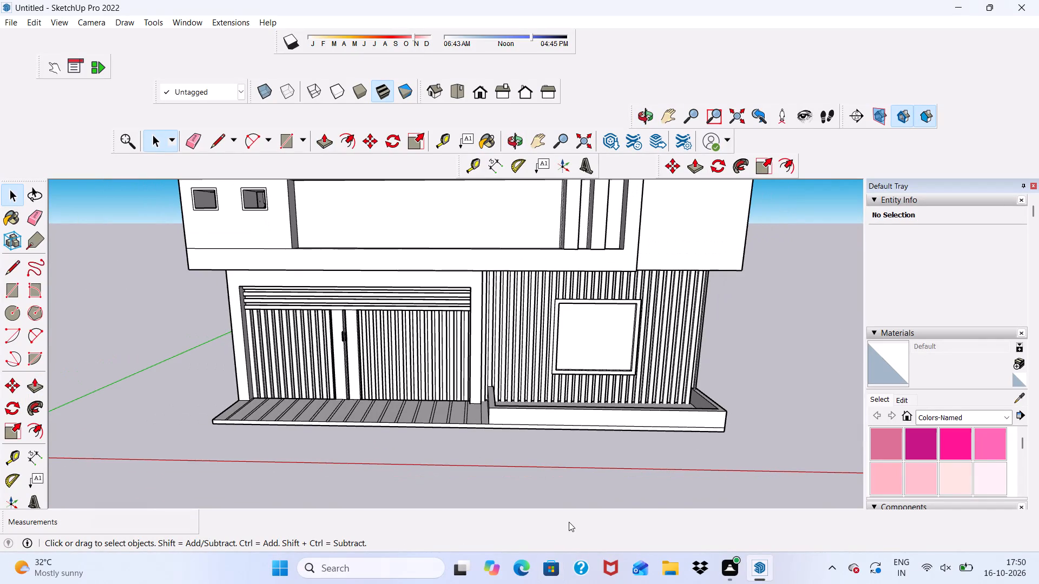
middle_drag(569, 522, 601, 362)
scroll(409, 510, up, 4)
scroll(391, 445, up, 4)
scroll(391, 444, down, 4)
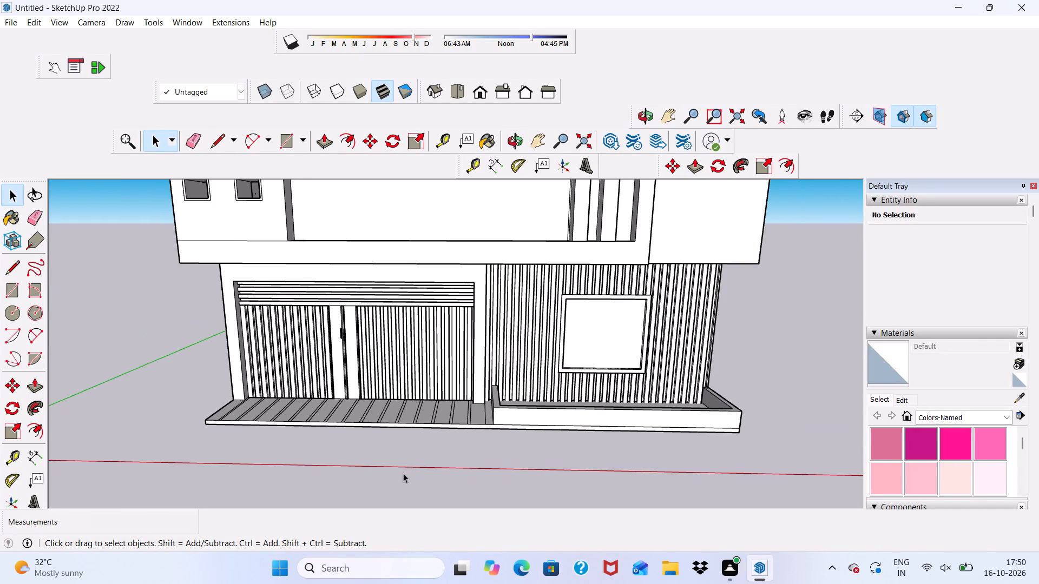
middle_drag(405, 474, 469, 421)
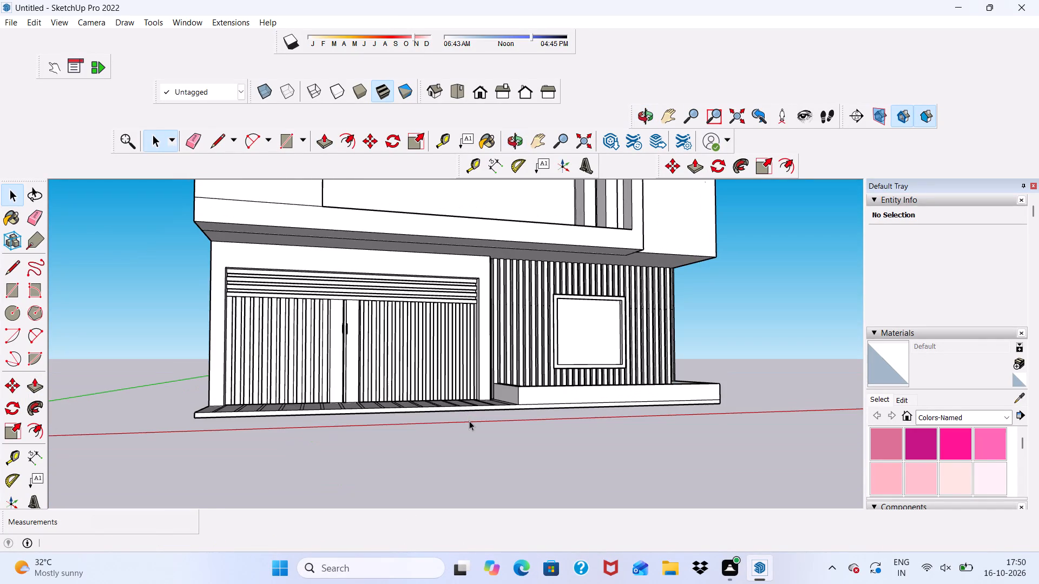
scroll(459, 421, down, 3)
scroll(459, 421, up, 5)
scroll(448, 411, down, 2)
middle_drag(430, 365, 443, 430)
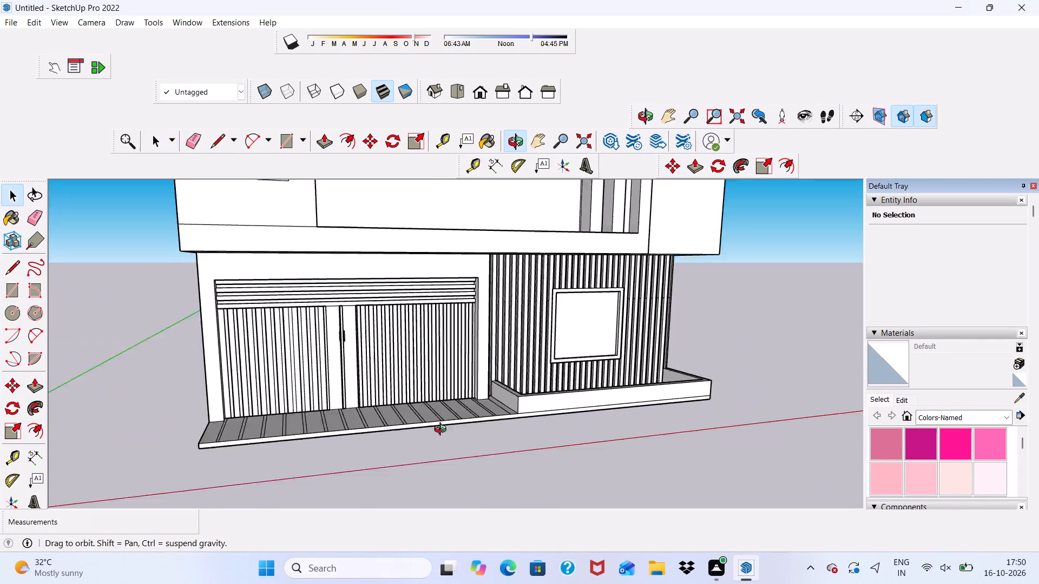
middle_drag(443, 430, 271, 538)
scroll(352, 357, up, 4)
scroll(337, 383, down, 1)
scroll(314, 336, down, 5)
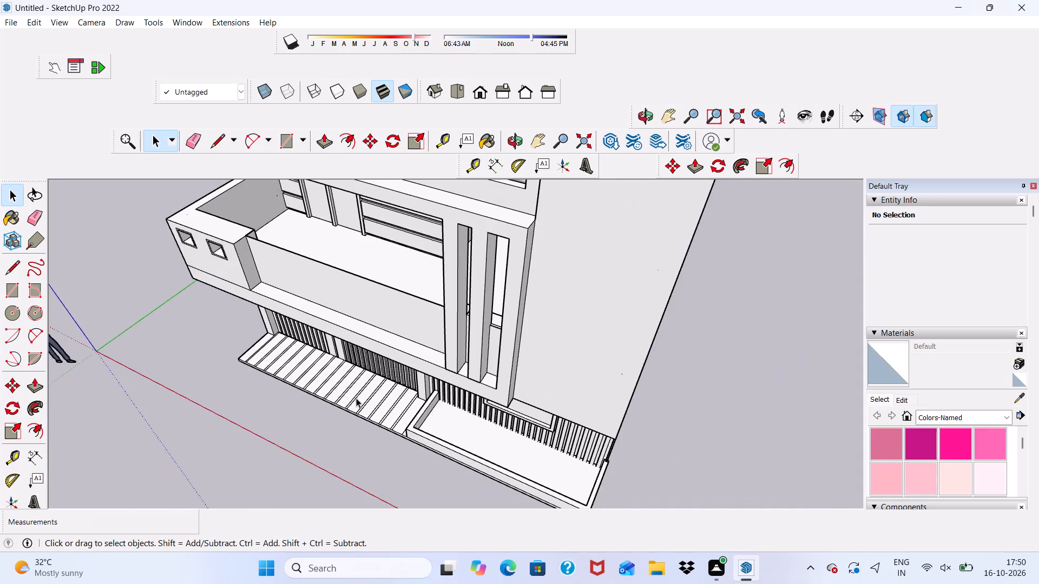
middle_drag(357, 399, 504, 269)
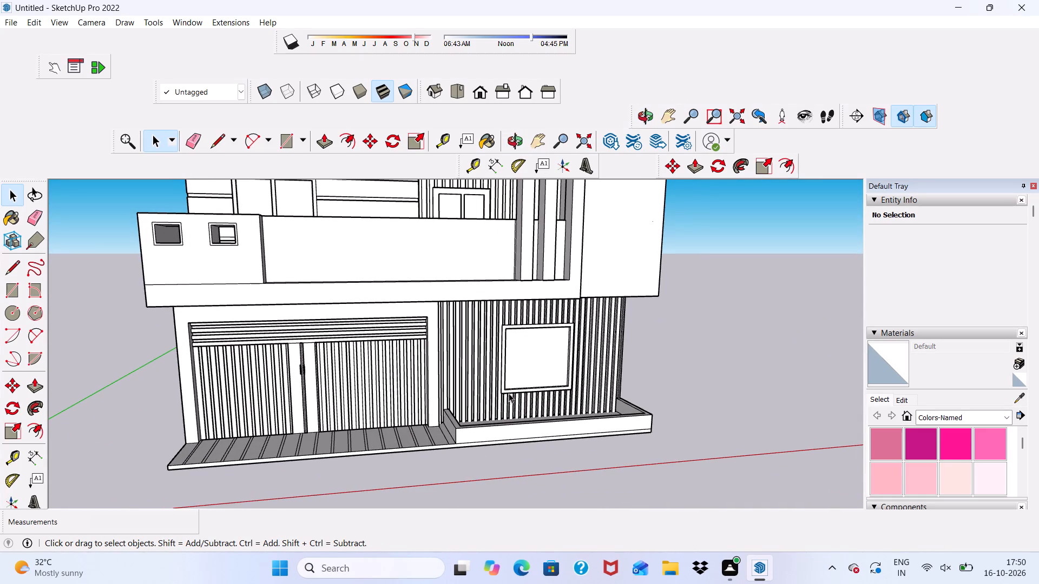
scroll(509, 393, down, 4)
scroll(470, 471, up, 3)
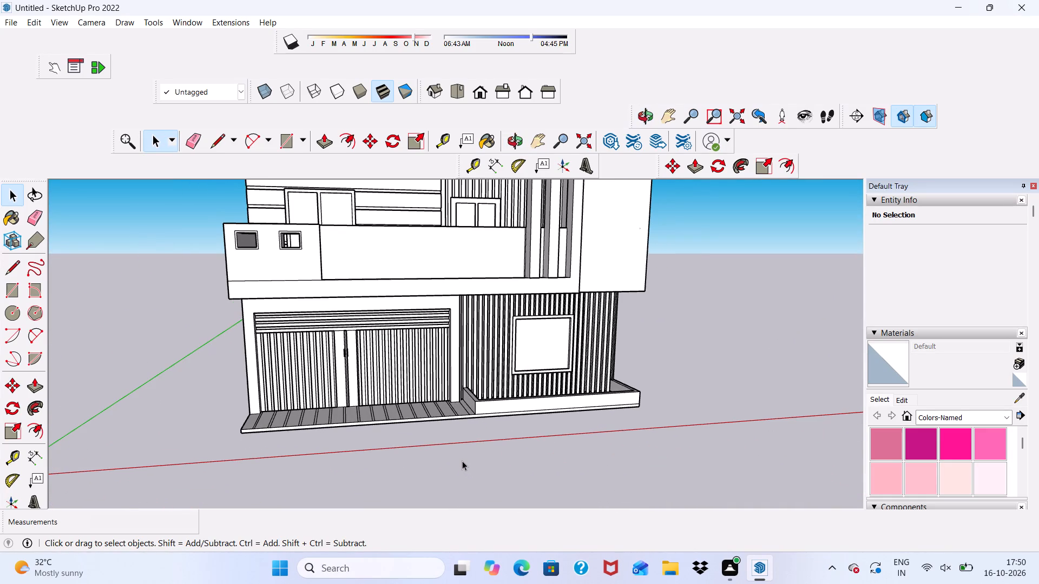
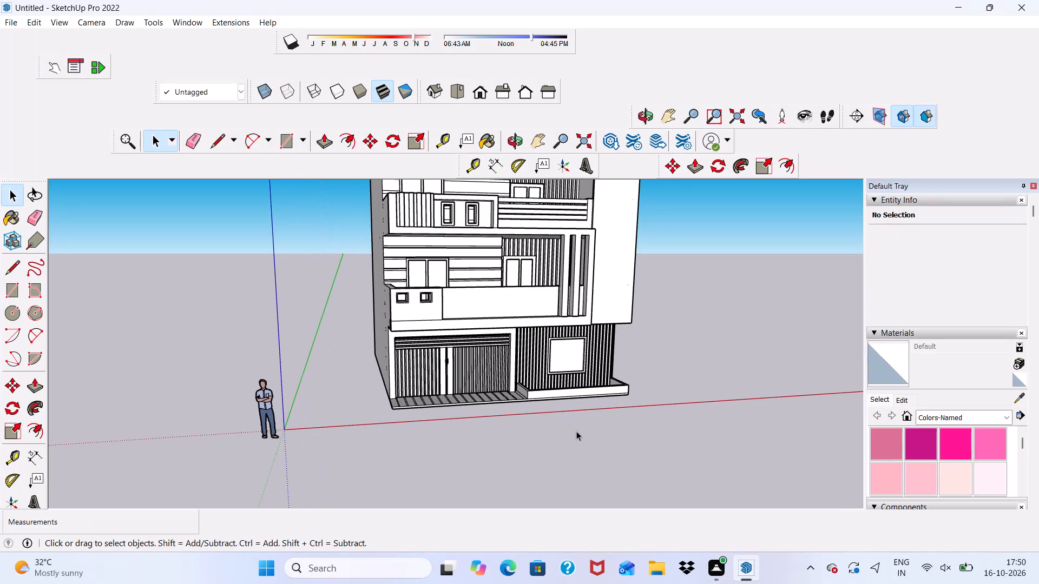
Erase the stray edge fragments on the side wall just below and behind the lowest balcony.
scroll(544, 401, down, 7)
middle_drag(559, 412, 509, 348)
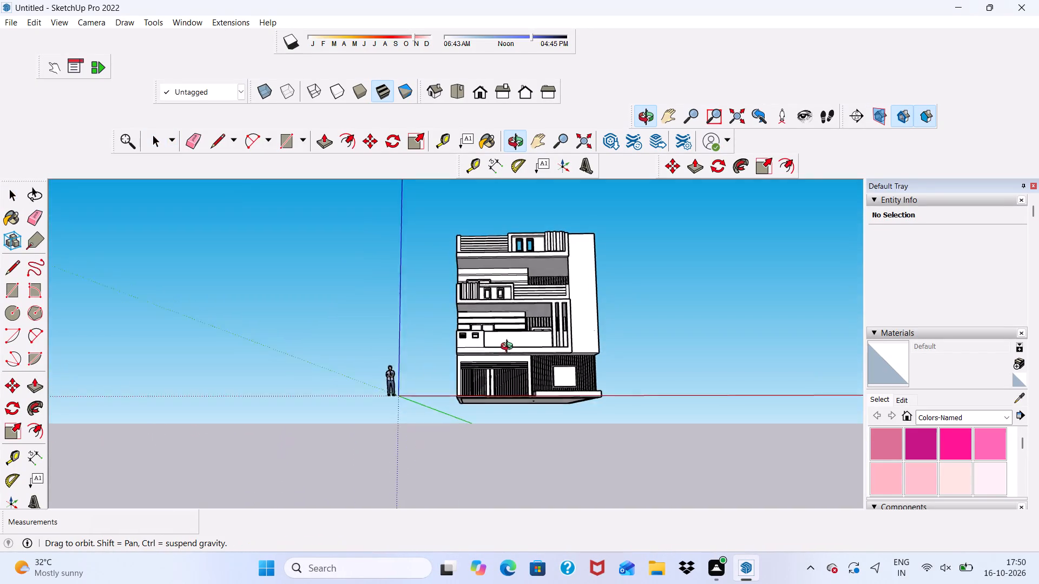
middle_drag(509, 348, 637, 394)
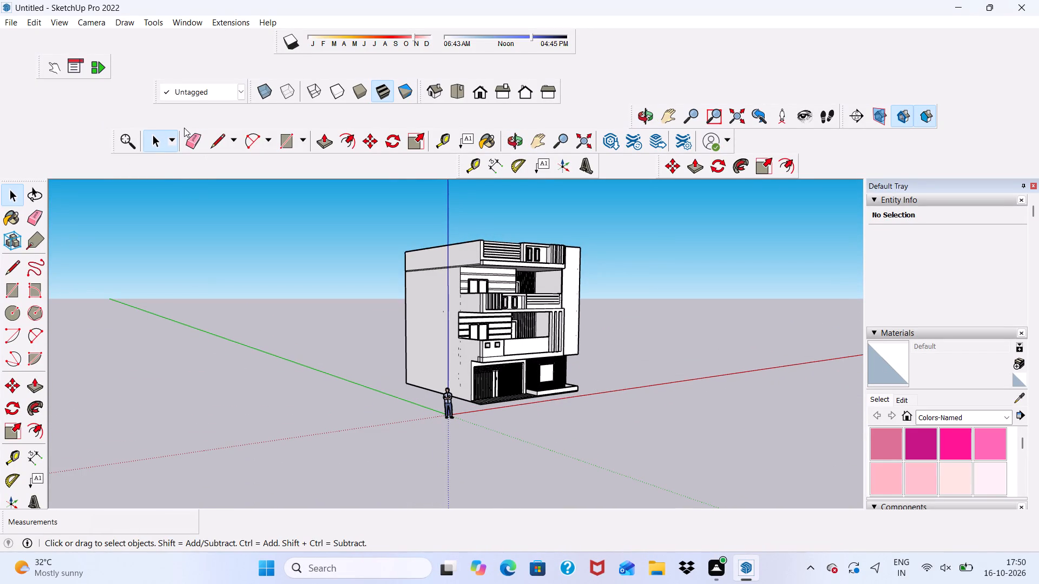
click(187, 136)
scroll(439, 339, down, 2)
scroll(450, 343, up, 10)
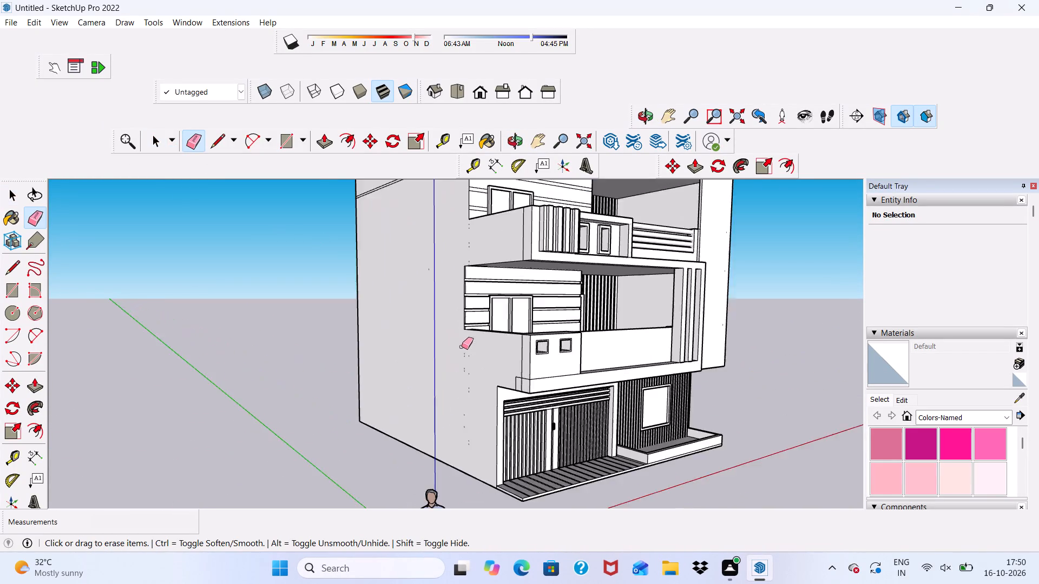
scroll(462, 347, up, 5)
drag(466, 346, 475, 371)
drag(474, 355, 466, 358)
click(466, 358)
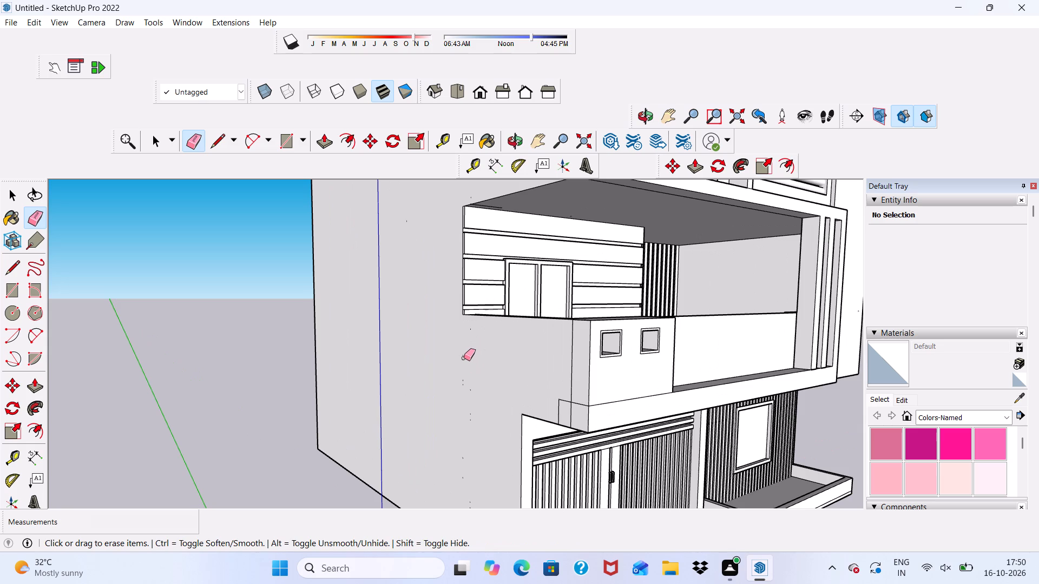
drag(464, 358, 462, 399)
drag(458, 380, 470, 389)
drag(469, 382, 471, 391)
drag(465, 371, 467, 383)
double_click(465, 380)
drag(459, 352, 465, 362)
drag(468, 323, 476, 344)
click(472, 326)
Erase the stray edge fragments lower on the same side wall, beside the garage front.
drag(471, 408, 474, 430)
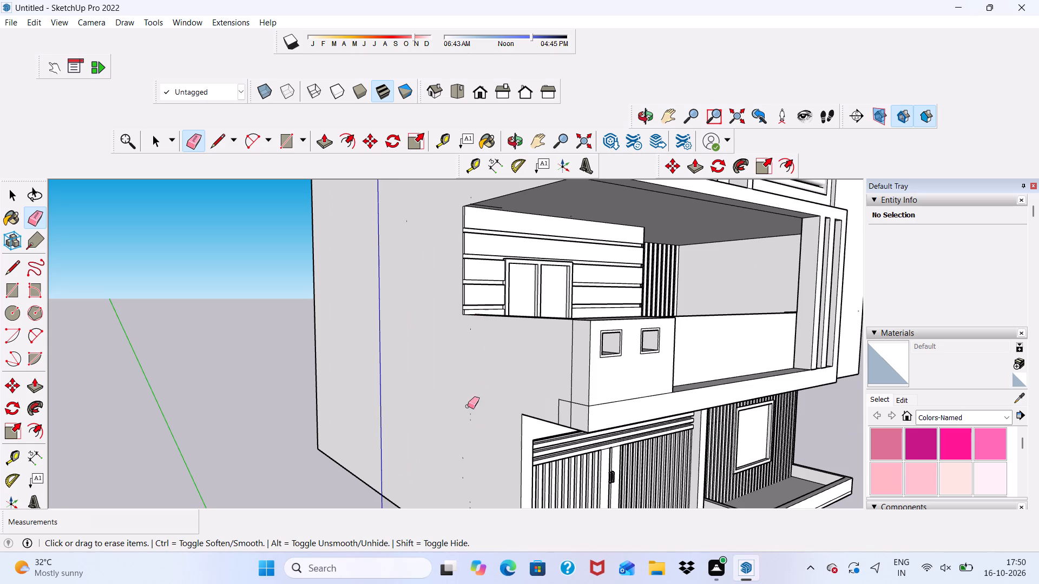
drag(468, 406, 472, 429)
drag(469, 413, 474, 423)
drag(472, 427, 457, 470)
drag(456, 450, 466, 484)
drag(464, 460, 466, 483)
drag(461, 453, 467, 468)
Erase the remaining tiny edge fragments near the base of the garage-side wall.
scroll(443, 386, down, 6)
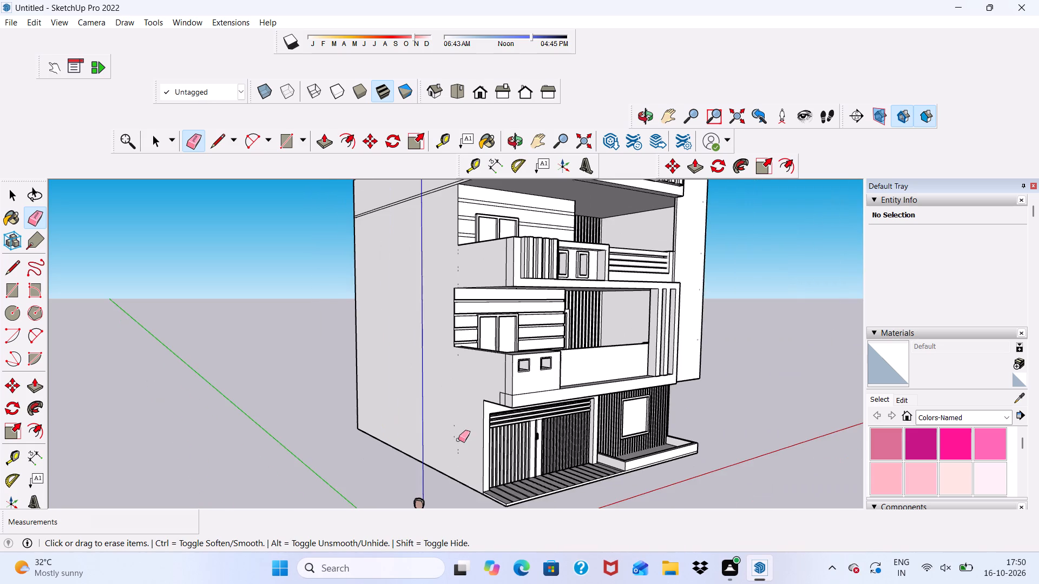
middle_drag(458, 440, 522, 434)
scroll(458, 425, up, 1)
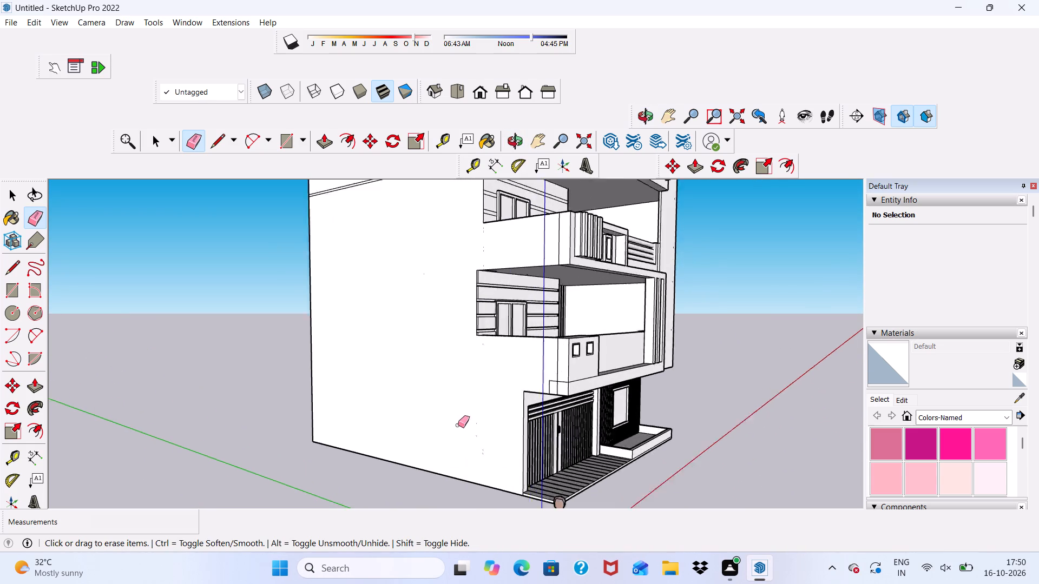
scroll(458, 425, up, 11)
drag(522, 414, 525, 466)
drag(509, 414, 528, 464)
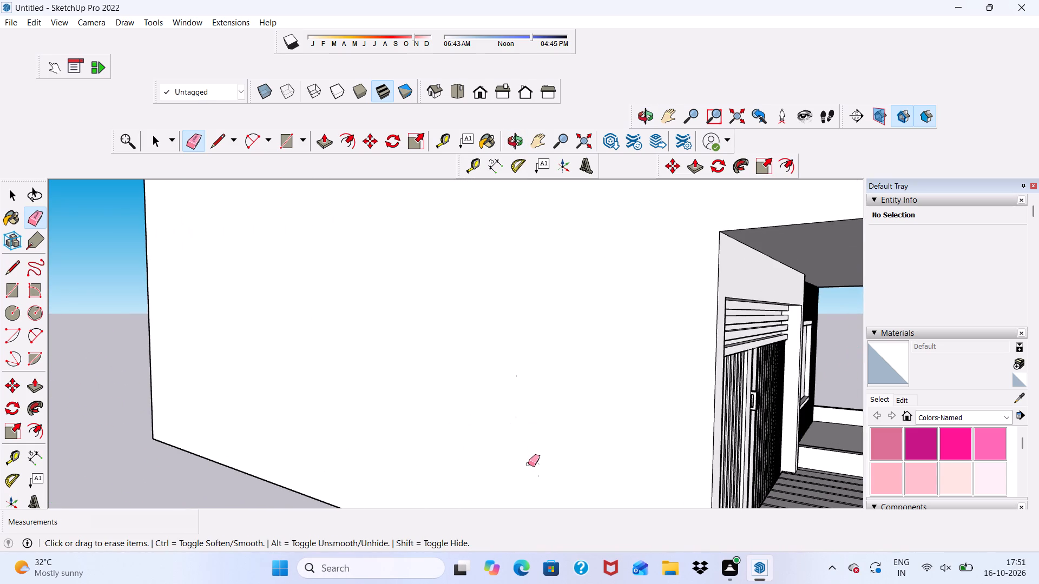
drag(528, 464, 530, 470)
drag(537, 457, 542, 472)
Clear the leftover specks on the garage-side wall below the lowest balcony with the Eraser.
scroll(512, 429, down, 2)
scroll(564, 387, down, 1)
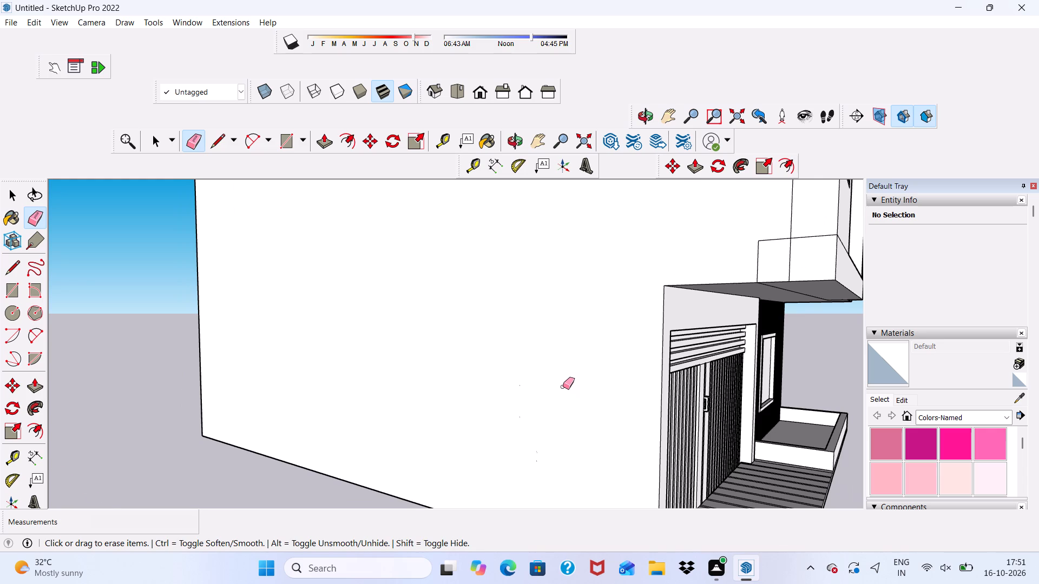
scroll(563, 387, down, 8)
middle_drag(489, 395, 542, 397)
scroll(542, 398, up, 2)
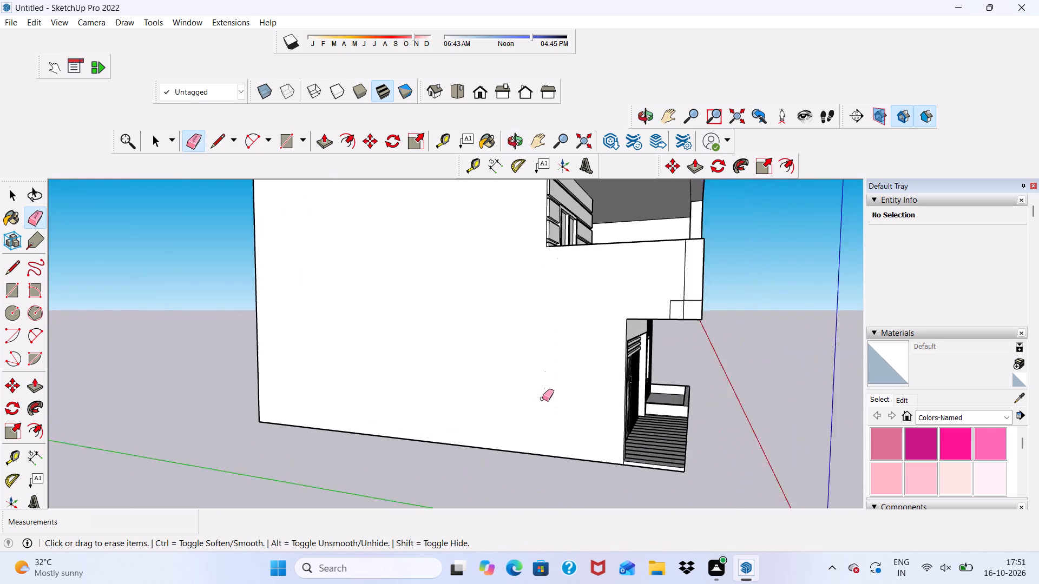
scroll(542, 399, up, 1)
drag(528, 365, 552, 409)
drag(543, 373, 550, 400)
drag(545, 376, 550, 399)
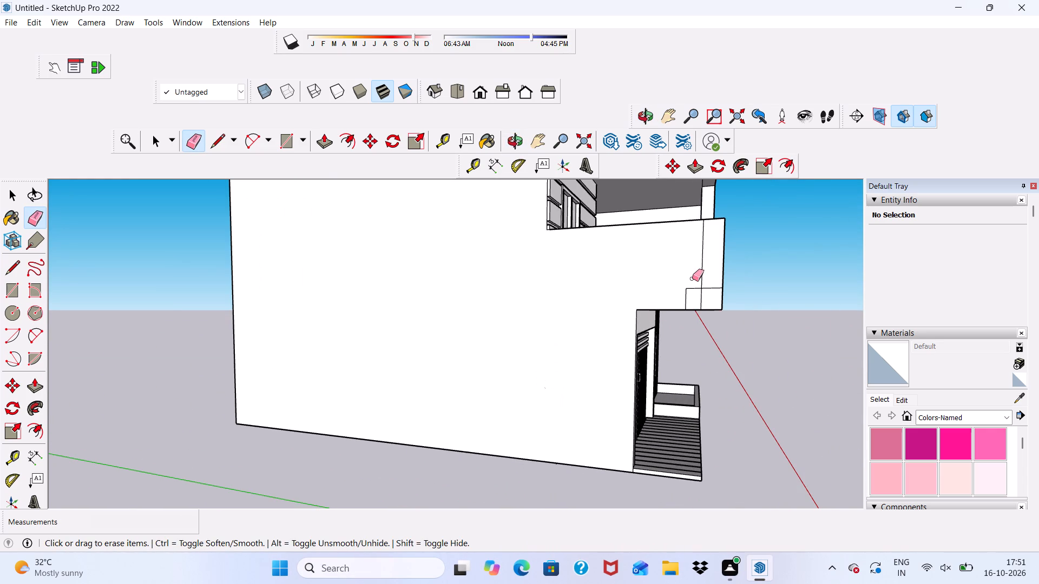
Erase the leftover vertical line and small rectangle outline on the side face of the lowest balcony.
scroll(692, 278, up, 4)
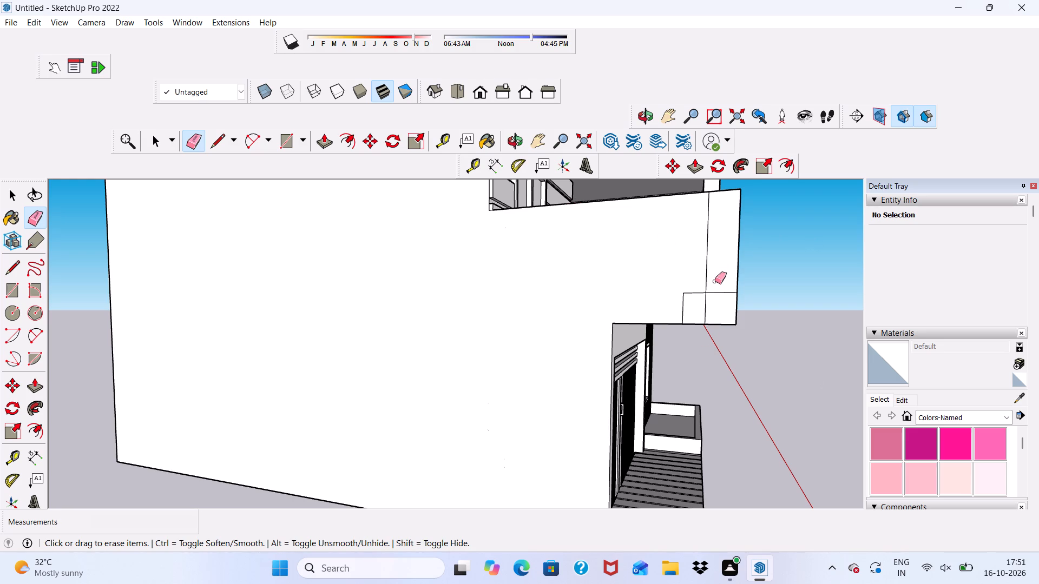
drag(715, 282, 719, 307)
drag(701, 267, 705, 308)
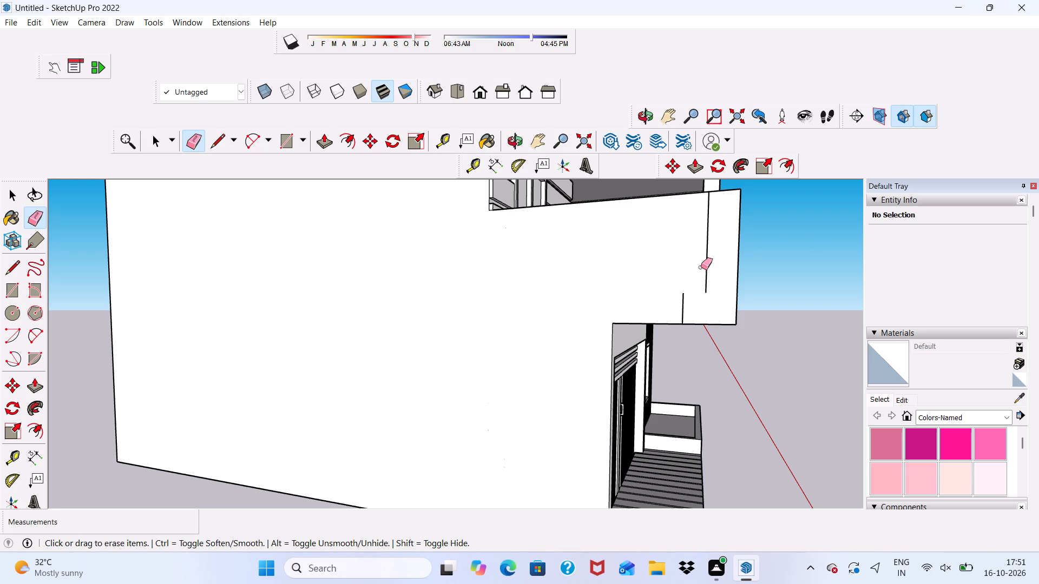
drag(701, 267, 679, 308)
Examine the front facade and the underside of the building for leftover lines.
scroll(678, 289, down, 6)
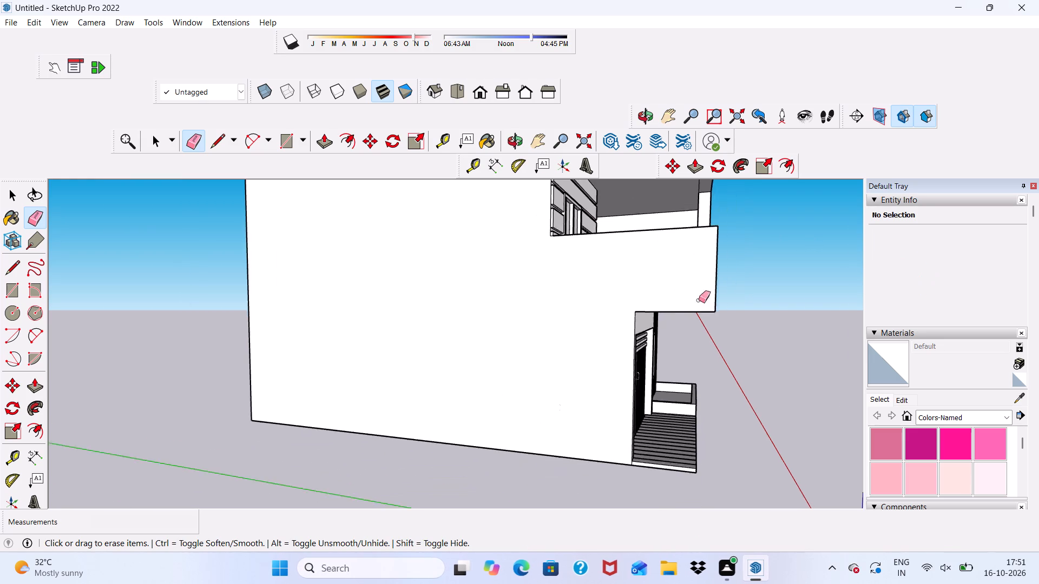
middle_drag(793, 308, 535, 344)
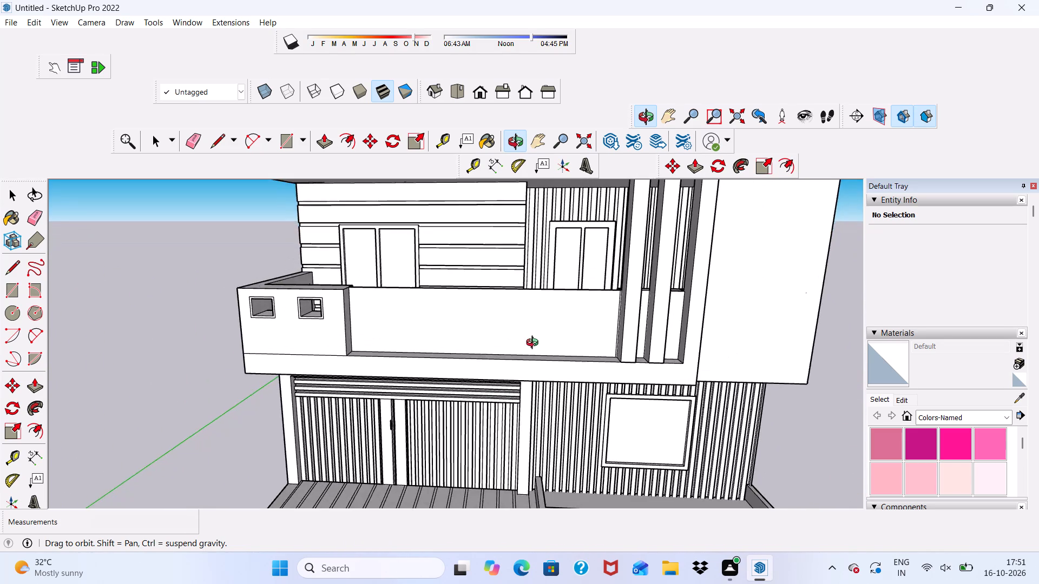
middle_drag(535, 344, 497, 391)
scroll(154, 447, up, 6)
middle_drag(312, 394, 332, 333)
scroll(339, 330, down, 12)
middle_drag(429, 372, 433, 332)
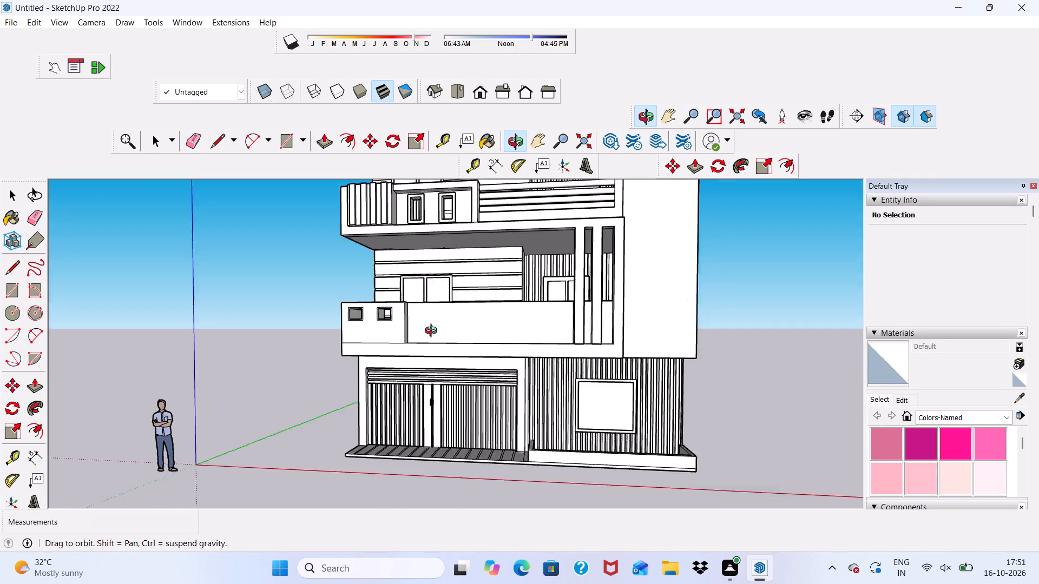
middle_drag(433, 332, 438, 297)
scroll(438, 297, up, 1)
scroll(438, 297, down, 5)
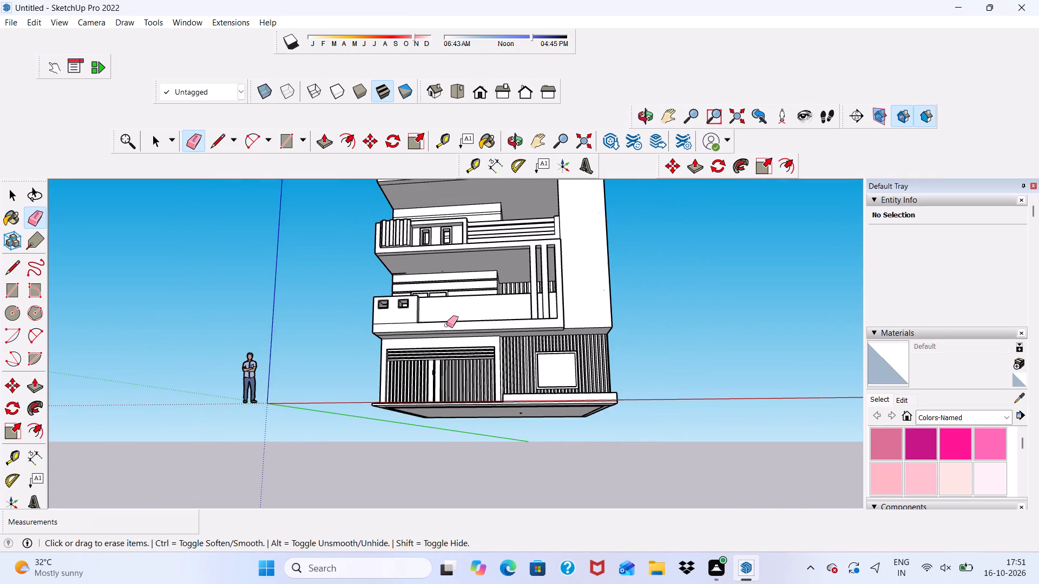
scroll(445, 316, down, 3)
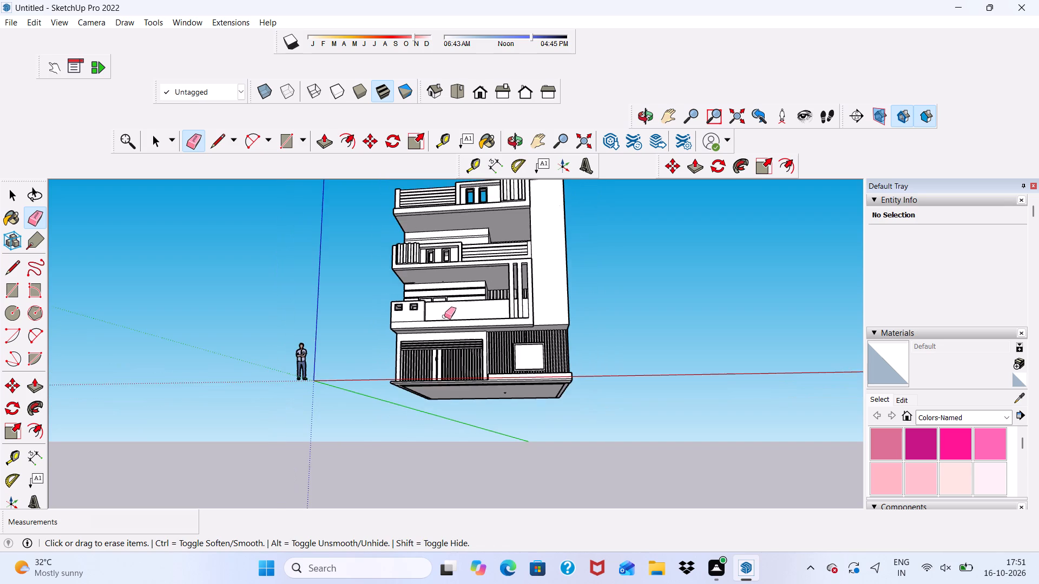
scroll(444, 316, down, 6)
scroll(549, 258, up, 10)
Erase the stray edge fragments on the upper part of the opposite side wall.
middle_drag(520, 268, 379, 346)
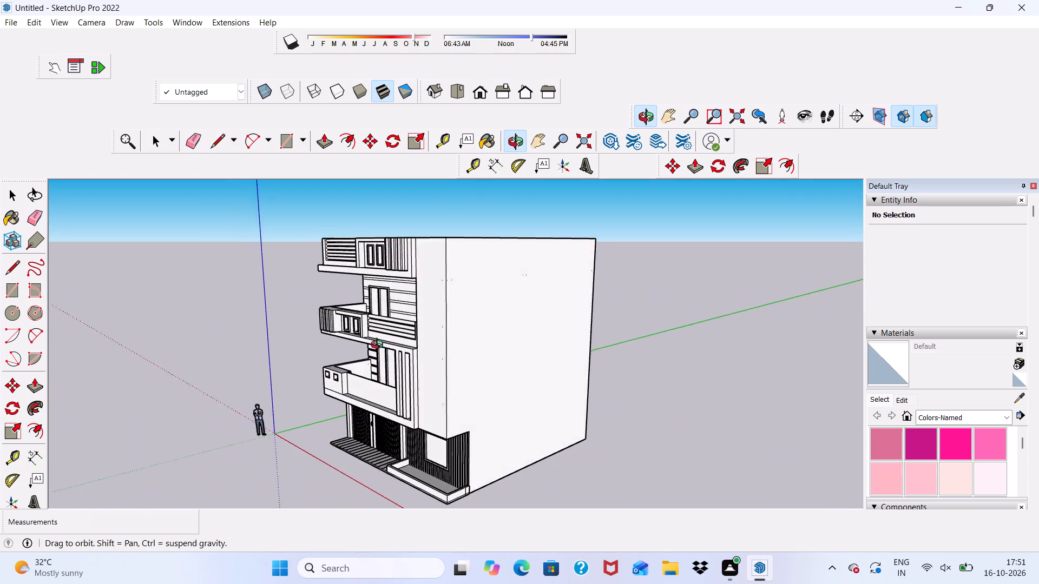
middle_drag(379, 346, 457, 321)
scroll(491, 274, up, 4)
scroll(540, 274, up, 1)
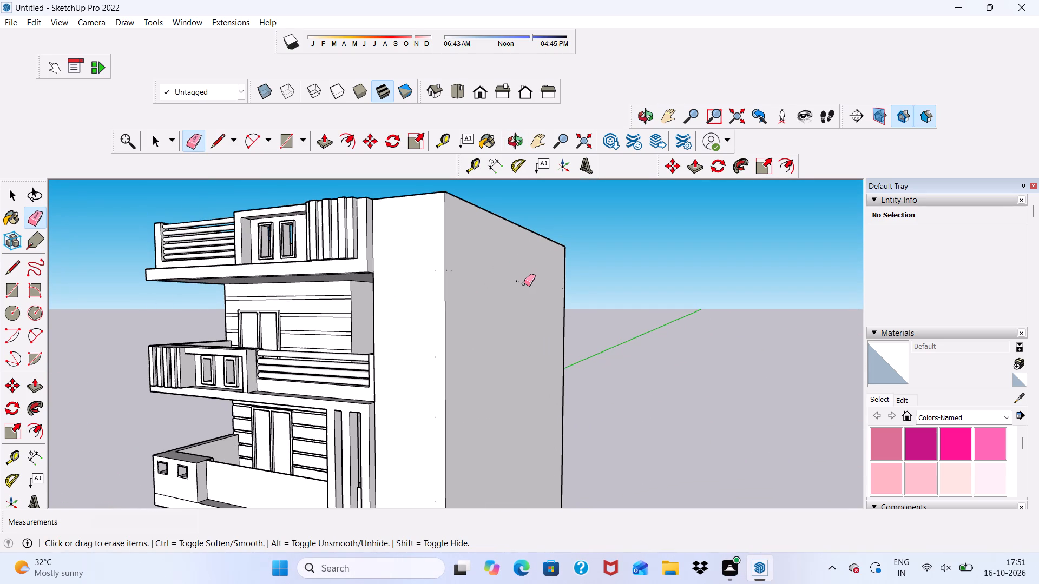
click(524, 283)
drag(519, 283, 538, 266)
drag(514, 284, 512, 283)
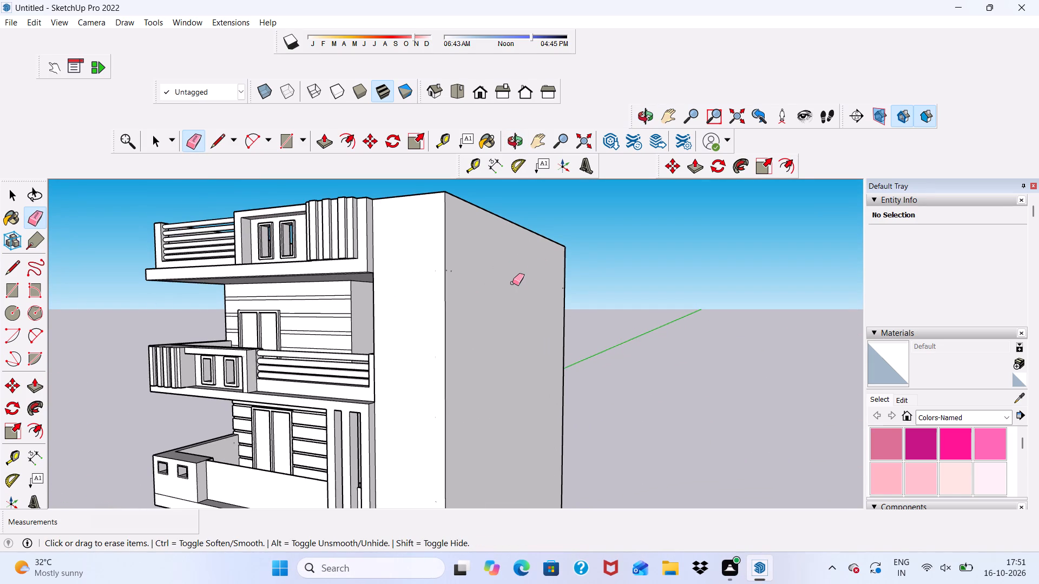
drag(512, 283, 512, 276)
drag(514, 272, 522, 282)
click(522, 282)
Erase the stray marks near the front corner and at mid-width of that upper side wall.
scroll(453, 245, down, 2)
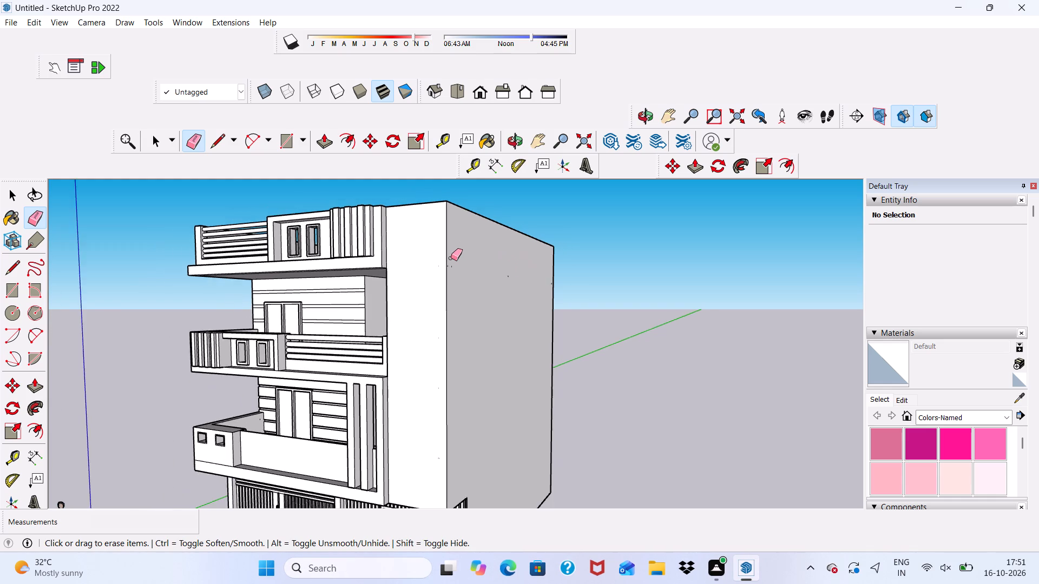
scroll(451, 265, up, 7)
drag(450, 266, 454, 275)
drag(444, 264, 444, 269)
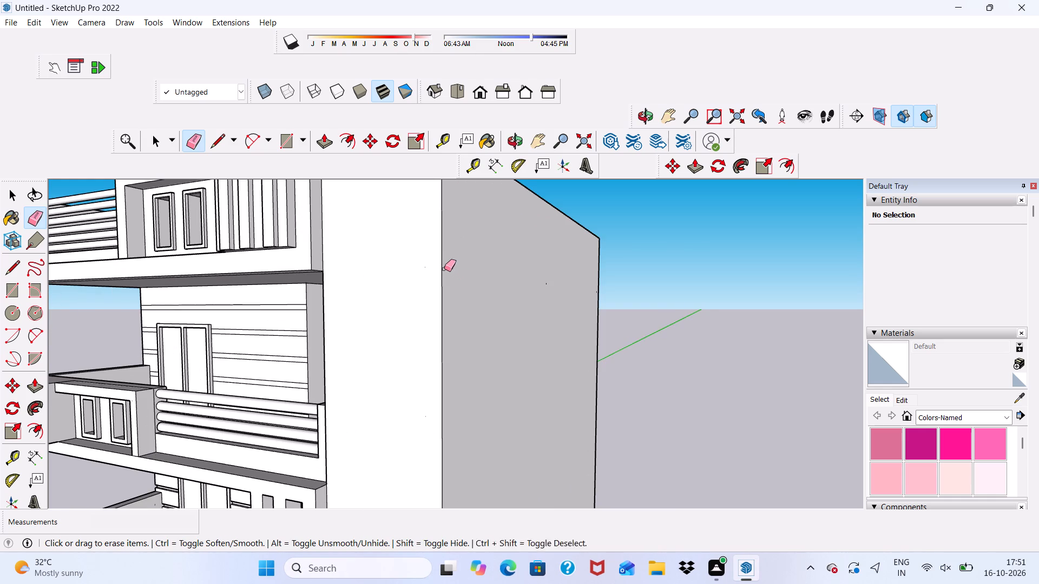
drag(444, 269, 446, 273)
drag(450, 264, 464, 273)
drag(450, 268, 463, 264)
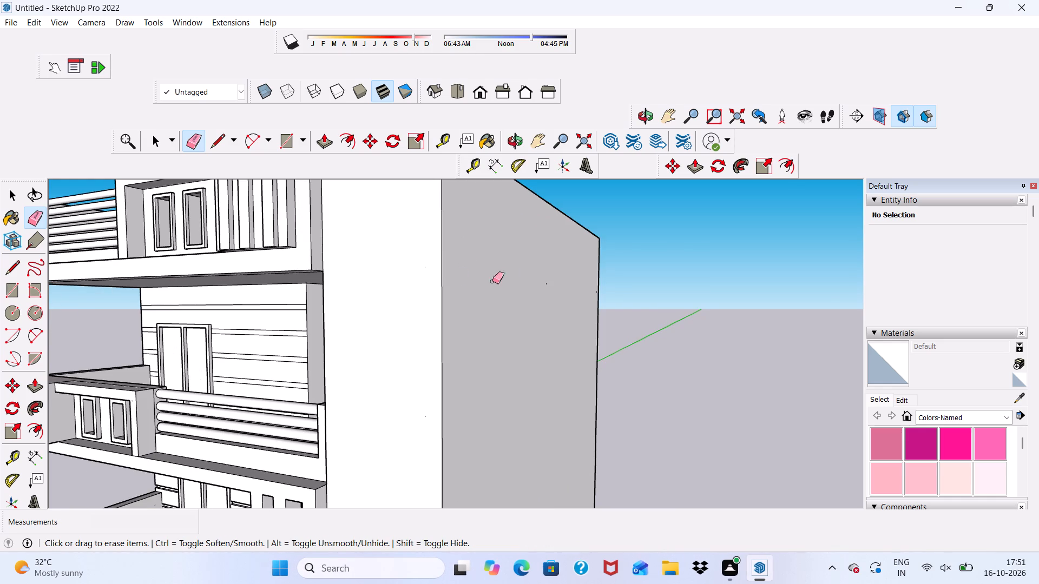
drag(548, 285, 547, 276)
Erase the tiny edge fragment beside the rear vertical edge of the same side wall.
scroll(547, 298, down, 4)
scroll(597, 301, up, 18)
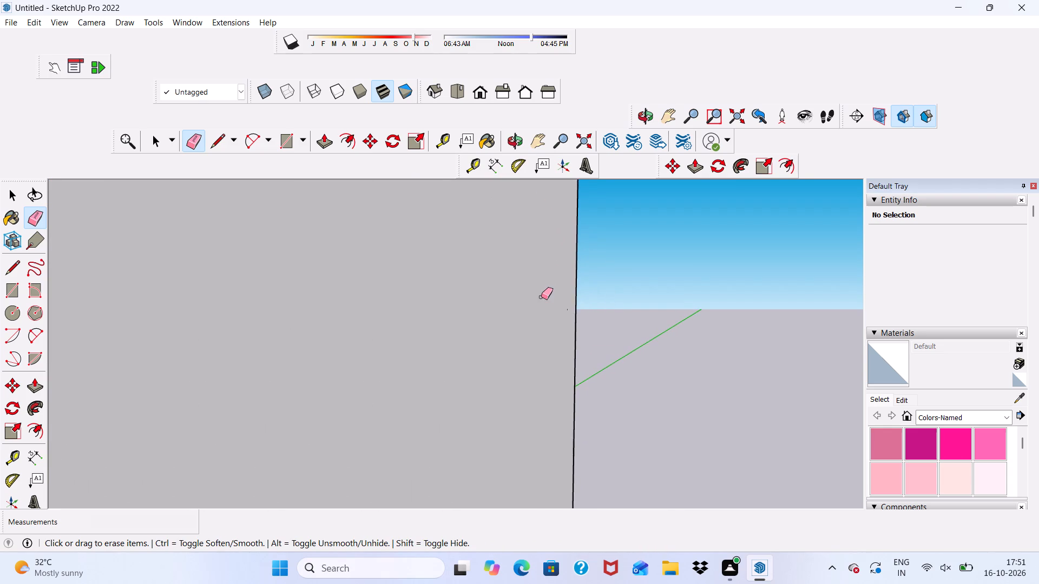
drag(571, 309, 566, 318)
drag(567, 302, 569, 309)
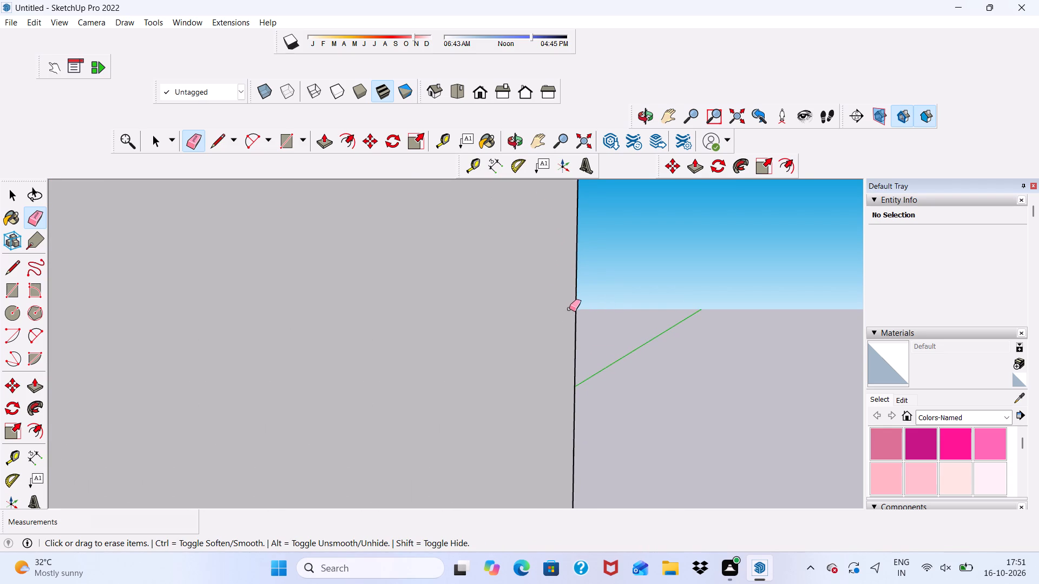
drag(569, 309, 569, 313)
drag(565, 307, 573, 315)
drag(568, 307, 570, 333)
Erase a stray mark on the roof terrace floor inside the parapet.
scroll(563, 296, down, 4)
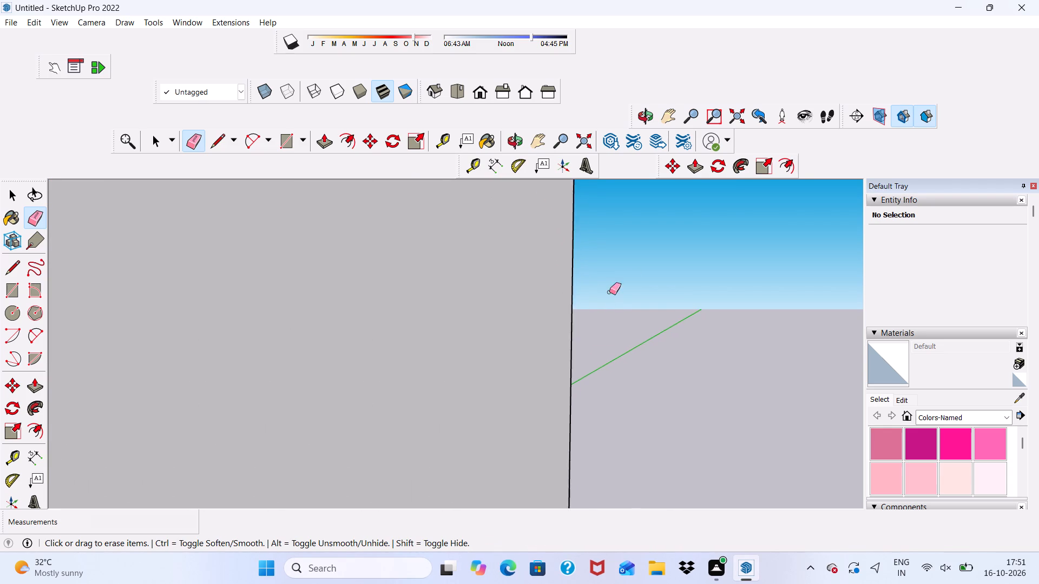
scroll(609, 292, down, 19)
middle_drag(562, 311, 492, 379)
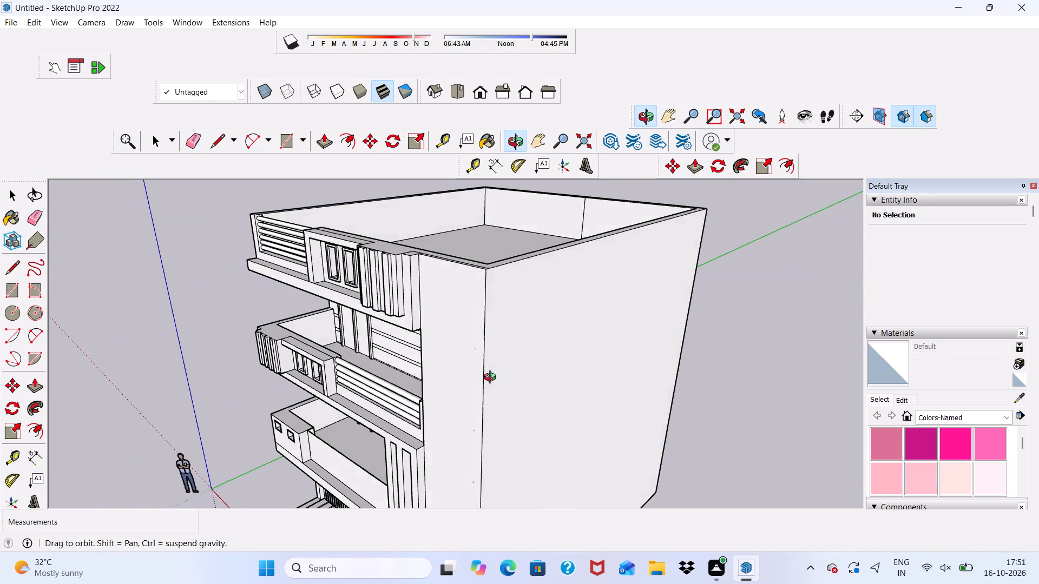
middle_drag(492, 379, 703, 482)
scroll(351, 356, up, 5)
scroll(346, 345, down, 5)
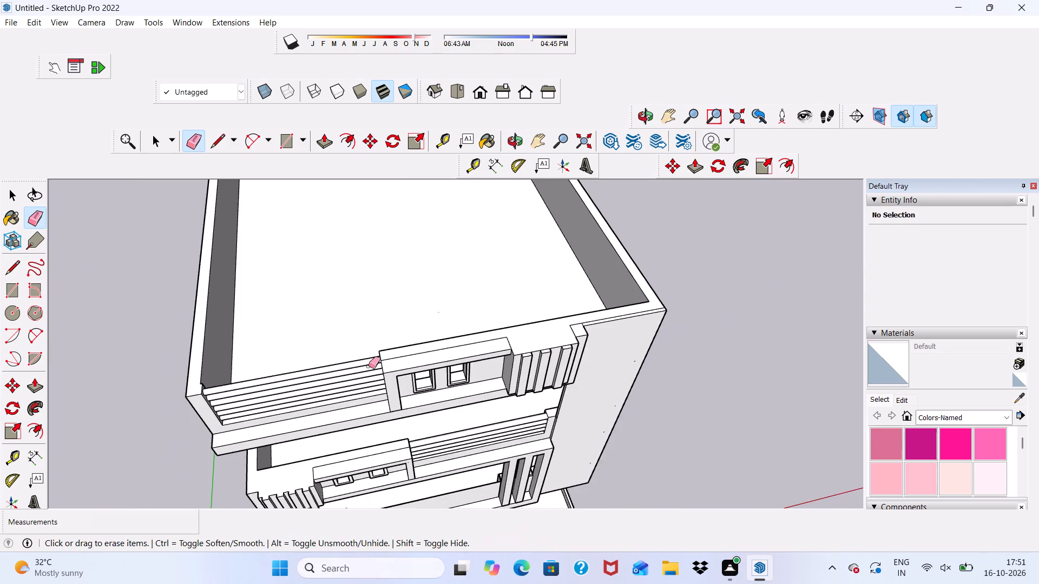
scroll(369, 366, down, 7)
scroll(348, 269, up, 6)
drag(384, 196, 393, 200)
Erase the stray mark on the roof terrace floor near the front parapet with the two small windows.
scroll(393, 204, down, 3)
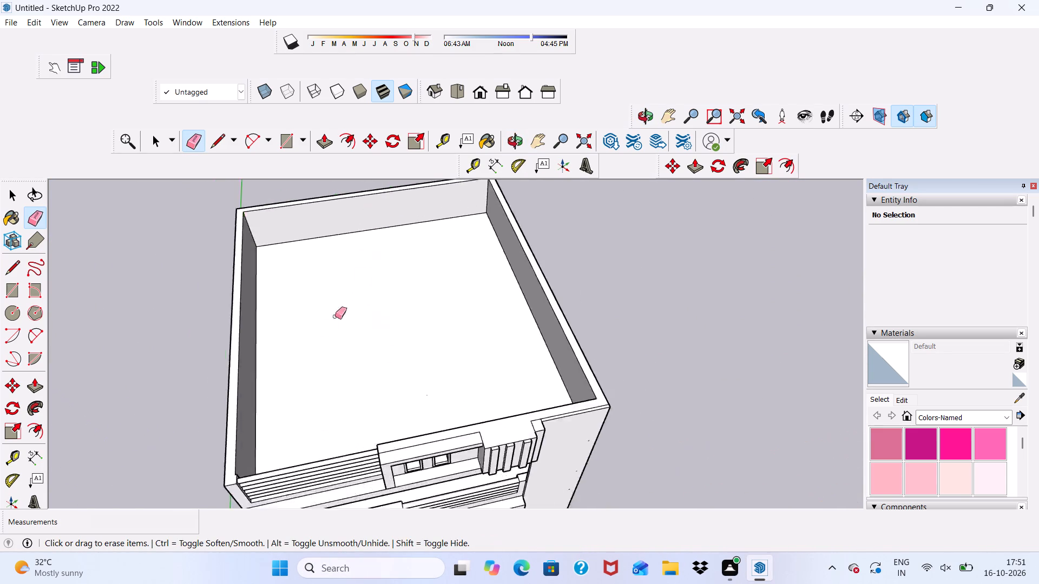
scroll(335, 316, down, 6)
middle_drag(350, 330, 841, 236)
scroll(593, 268, up, 3)
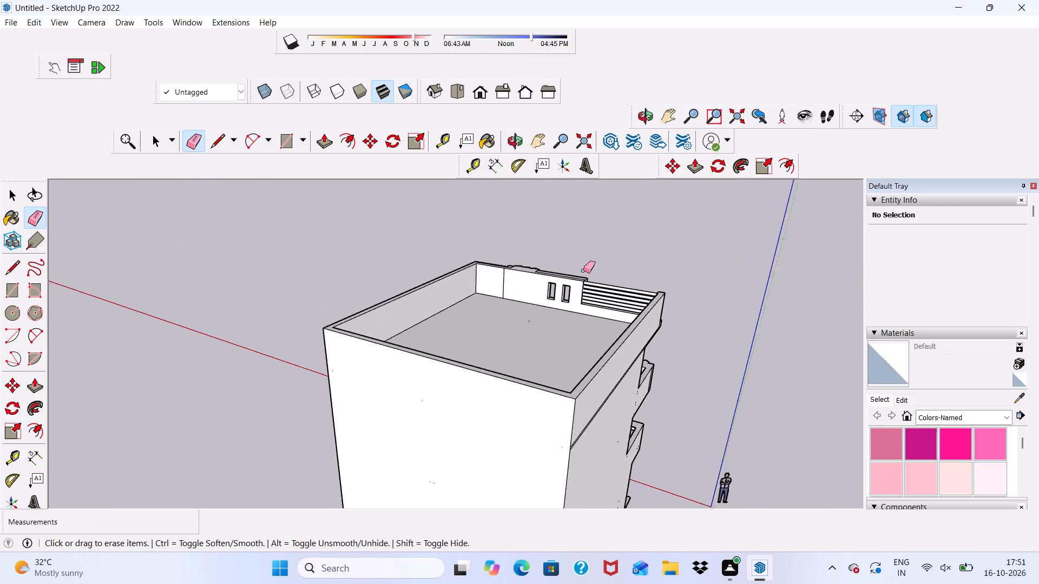
scroll(583, 270, up, 1)
scroll(473, 297, up, 1)
drag(482, 287, 494, 295)
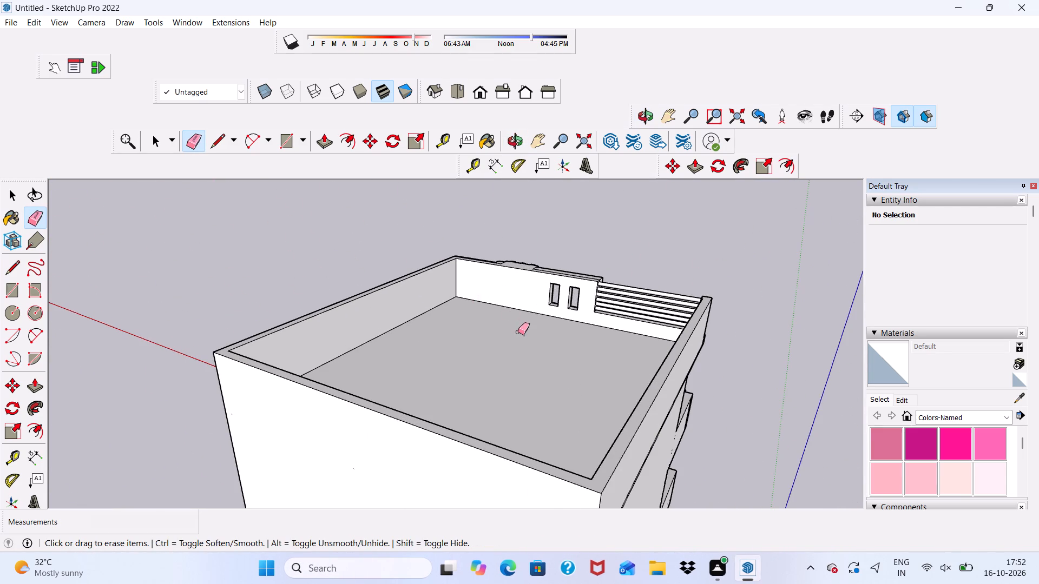
drag(519, 334, 530, 333)
drag(530, 333, 529, 340)
click(529, 340)
drag(525, 340, 523, 331)
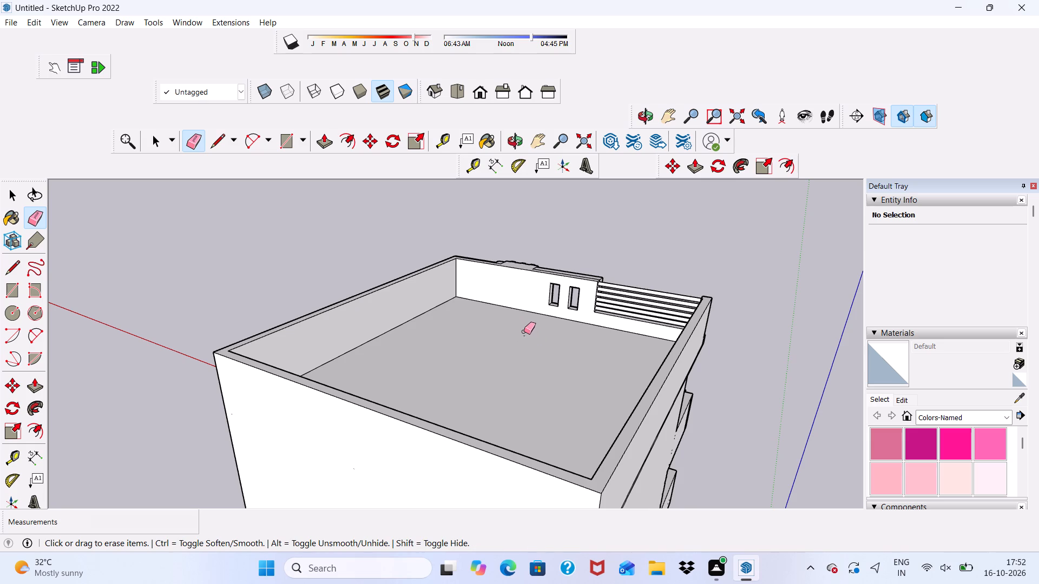
click(528, 336)
double_click(525, 337)
scroll(509, 317, down, 3)
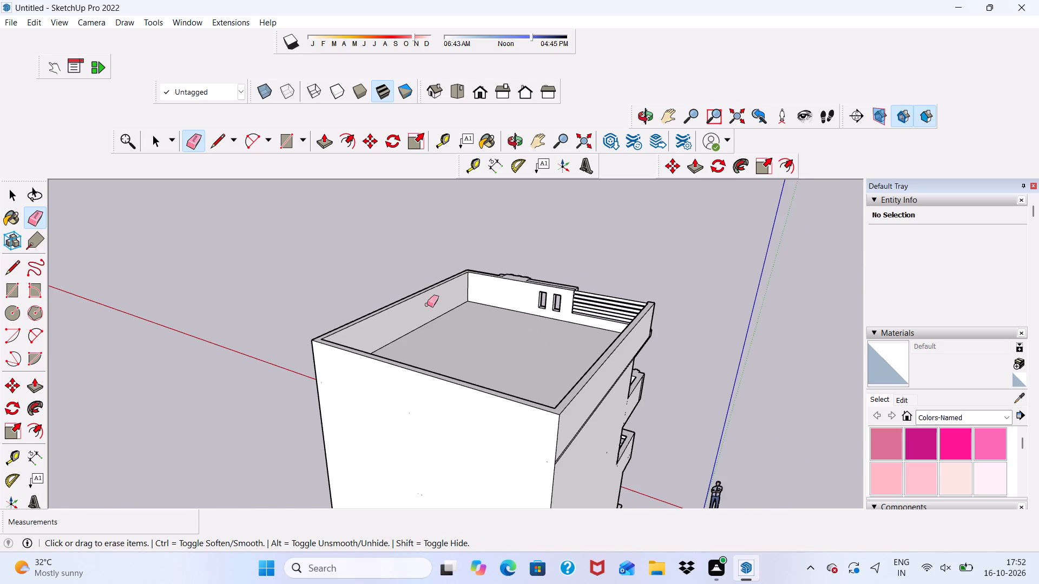
scroll(403, 324, up, 5)
scroll(344, 326, down, 5)
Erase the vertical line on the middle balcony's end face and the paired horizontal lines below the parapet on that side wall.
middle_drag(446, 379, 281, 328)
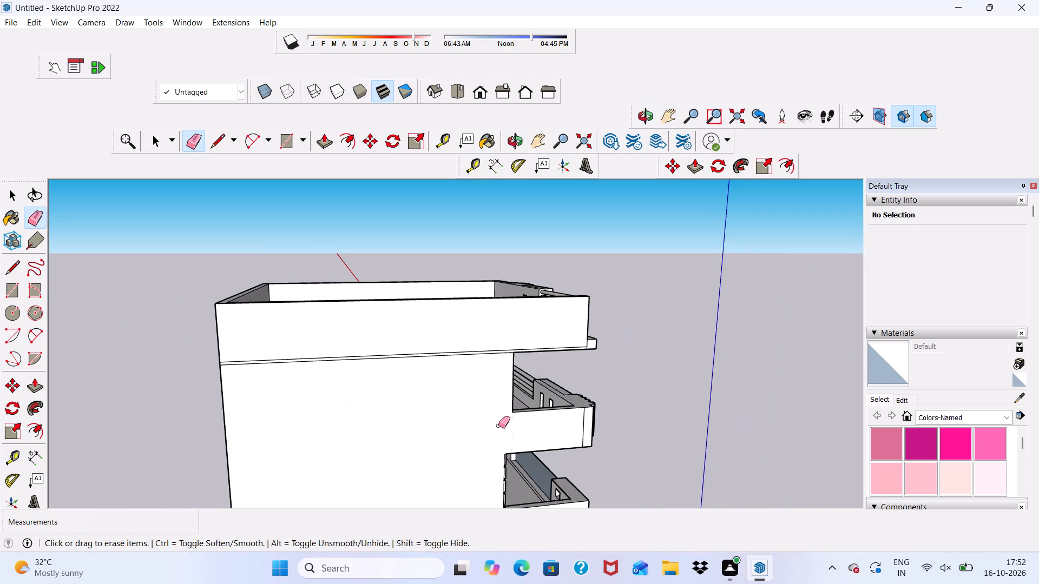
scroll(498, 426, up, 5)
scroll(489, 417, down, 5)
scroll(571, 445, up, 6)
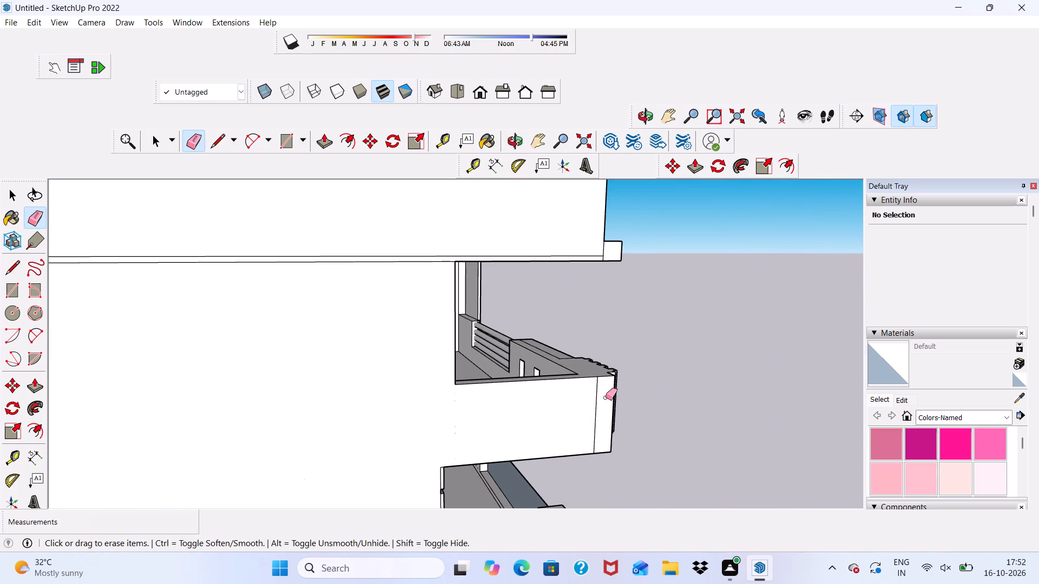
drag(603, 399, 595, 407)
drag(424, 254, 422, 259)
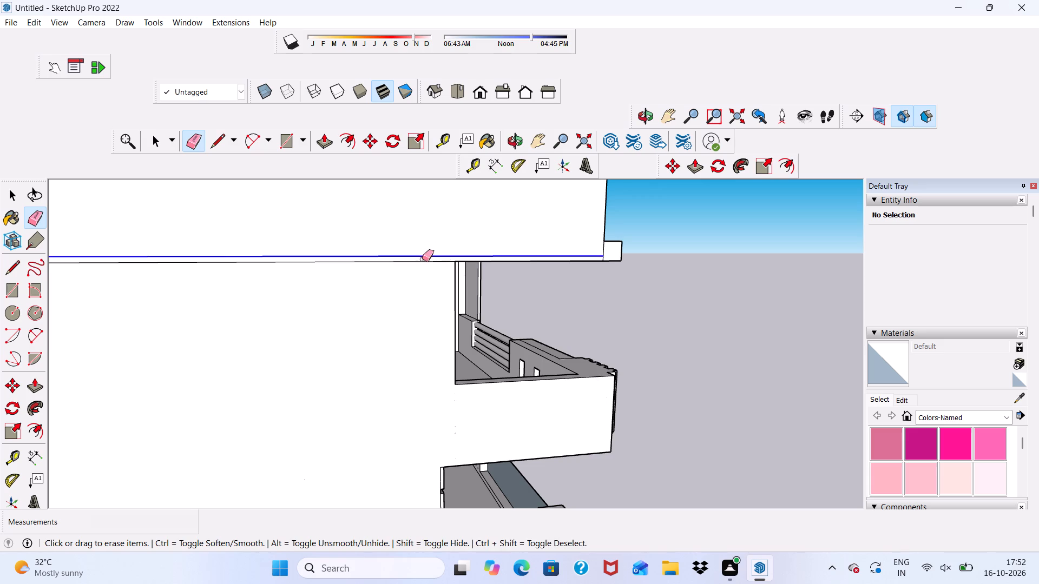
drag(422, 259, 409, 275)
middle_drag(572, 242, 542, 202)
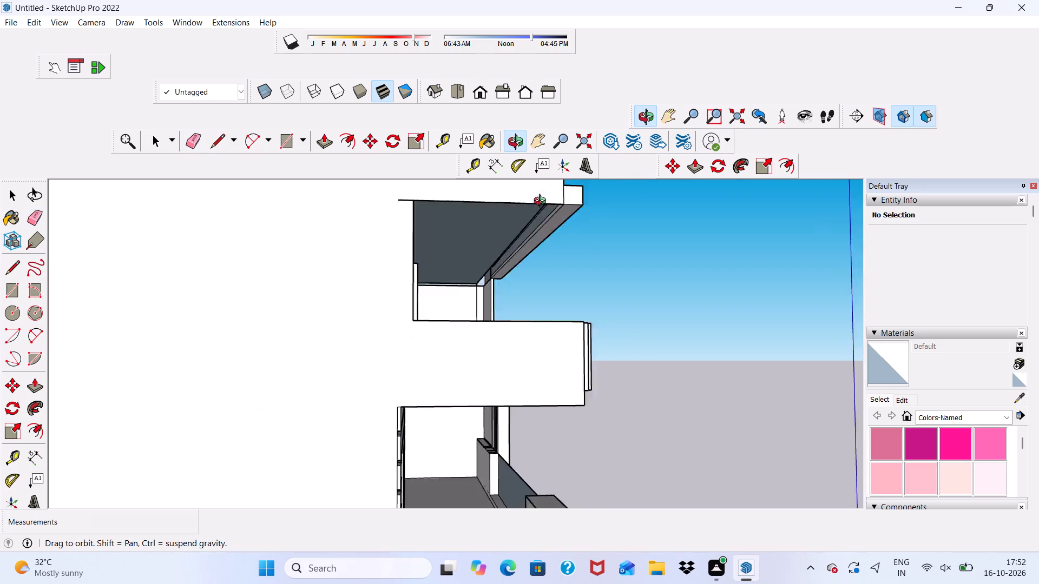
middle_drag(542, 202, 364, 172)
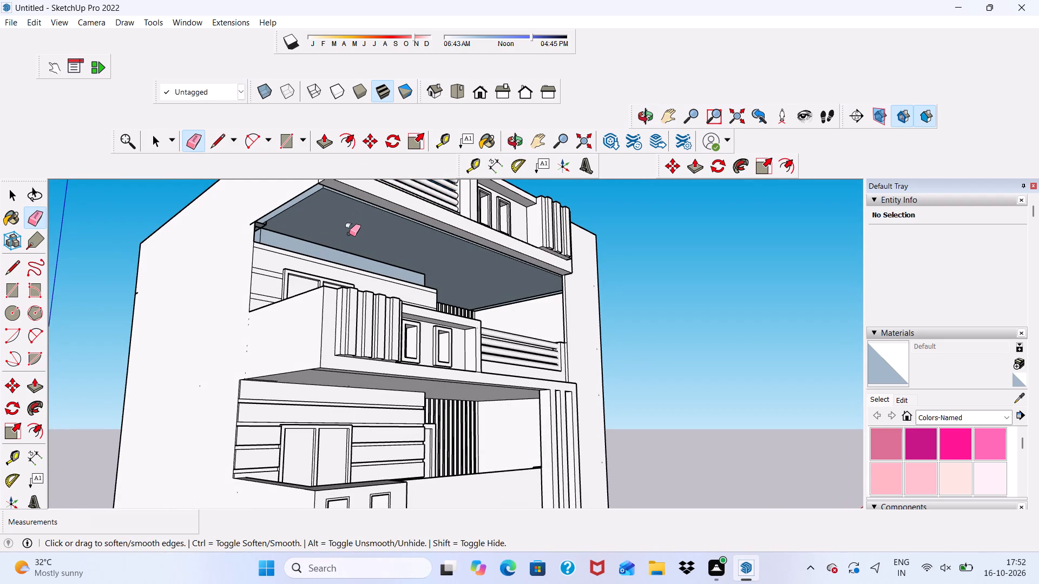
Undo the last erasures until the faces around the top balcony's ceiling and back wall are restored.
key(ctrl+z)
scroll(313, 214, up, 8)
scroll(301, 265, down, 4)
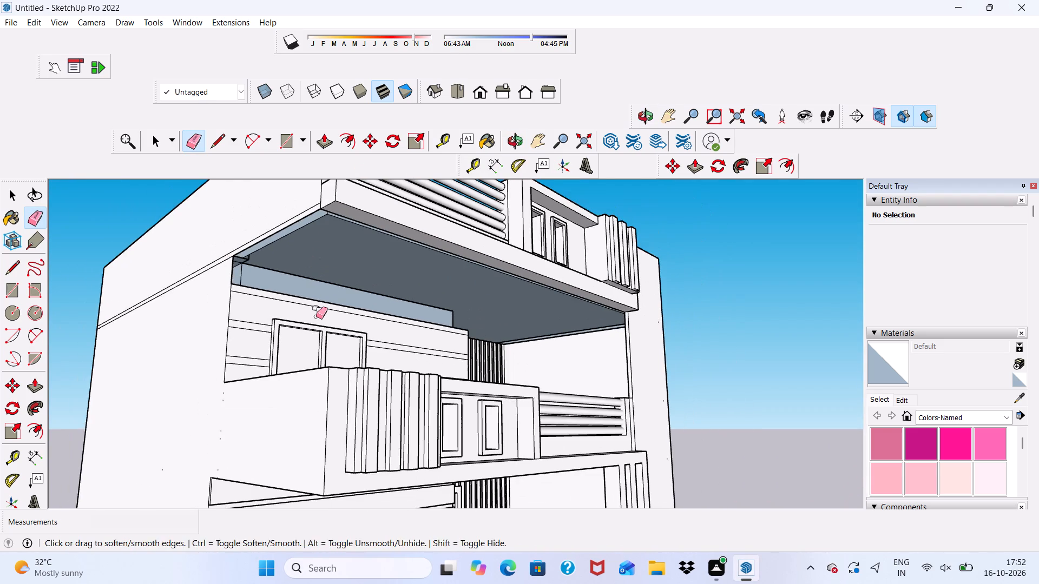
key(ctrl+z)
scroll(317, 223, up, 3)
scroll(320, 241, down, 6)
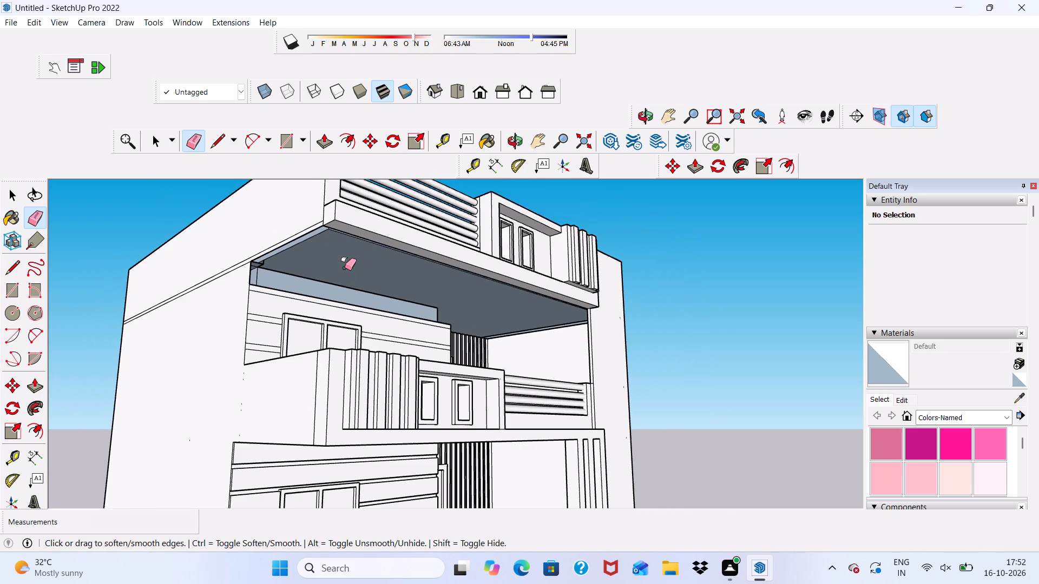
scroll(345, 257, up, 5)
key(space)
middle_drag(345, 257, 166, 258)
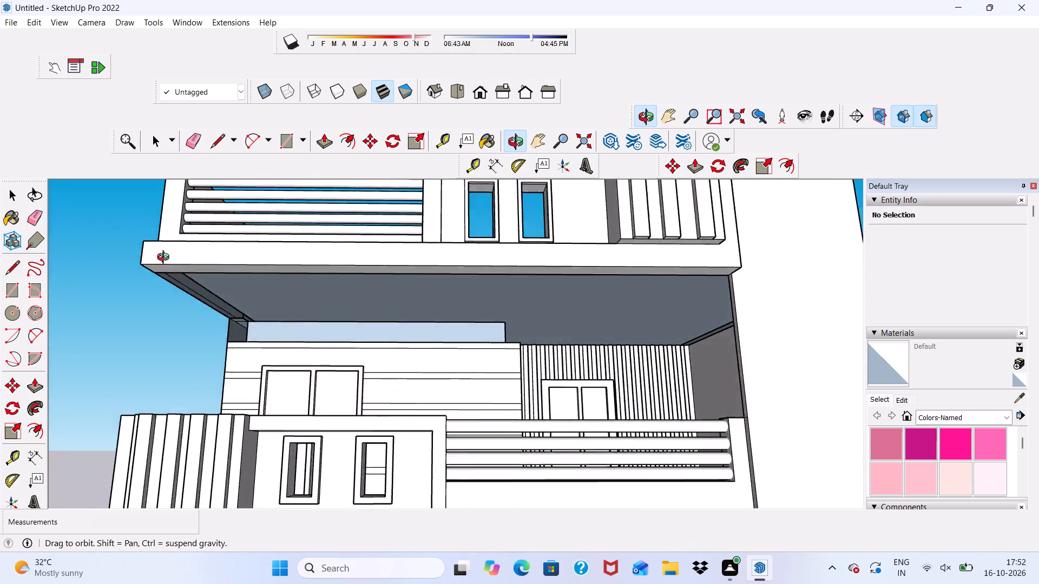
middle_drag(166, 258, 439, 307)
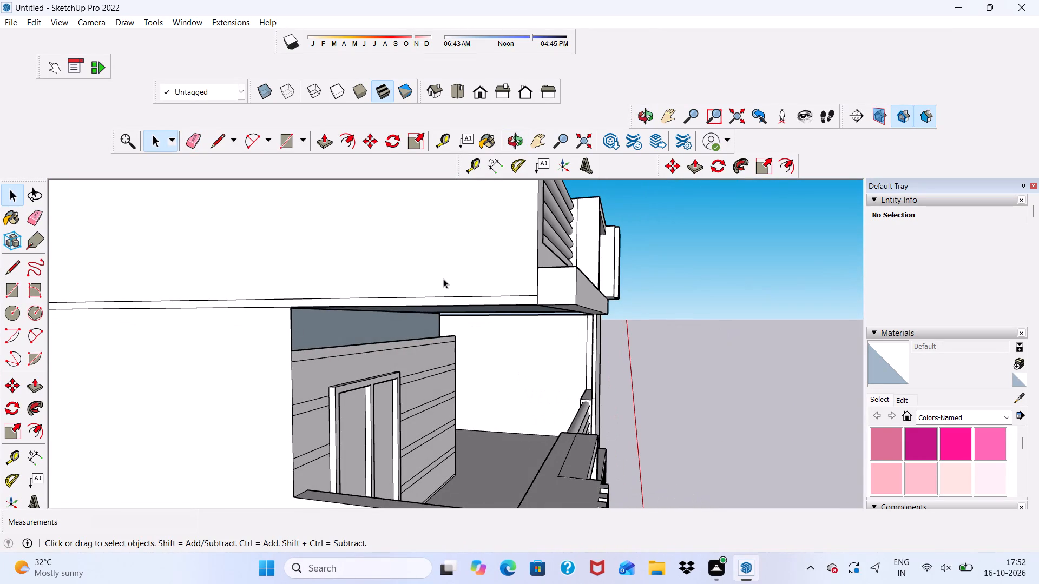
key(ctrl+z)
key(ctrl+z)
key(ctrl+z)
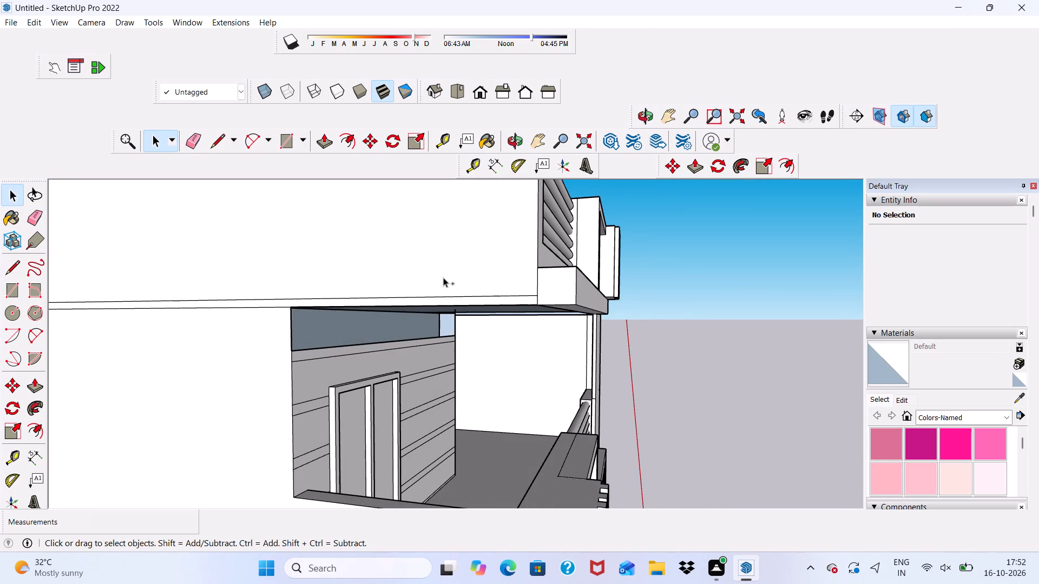
Erase the upper of the two parallel horizontal lines running along the side wall at the top balcony's ceiling level.
scroll(443, 277, up, 2)
scroll(442, 276, down, 6)
middle_drag(474, 326, 394, 280)
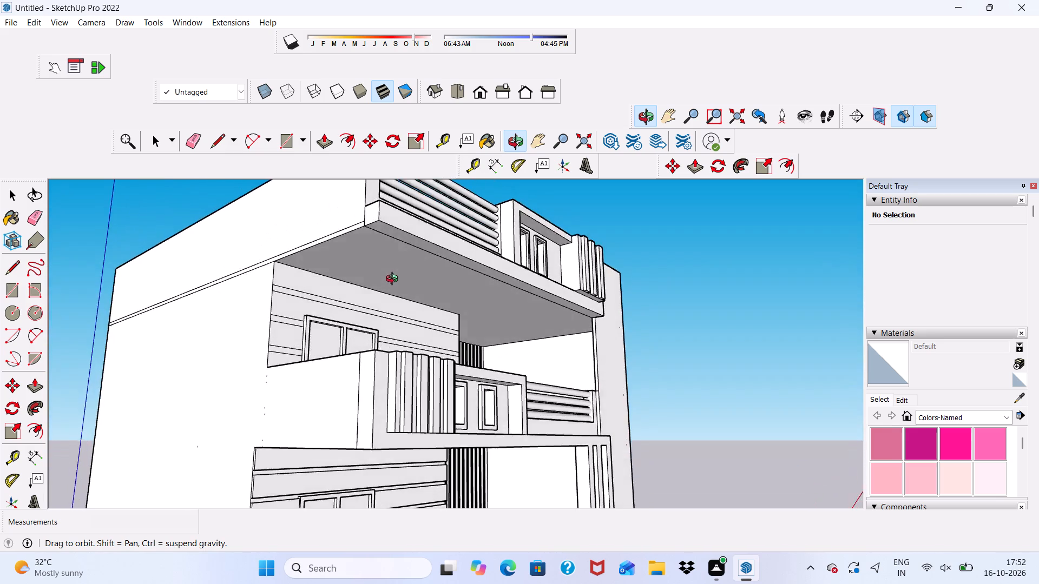
middle_drag(394, 280, 394, 290)
scroll(365, 214, up, 5)
scroll(364, 212, down, 5)
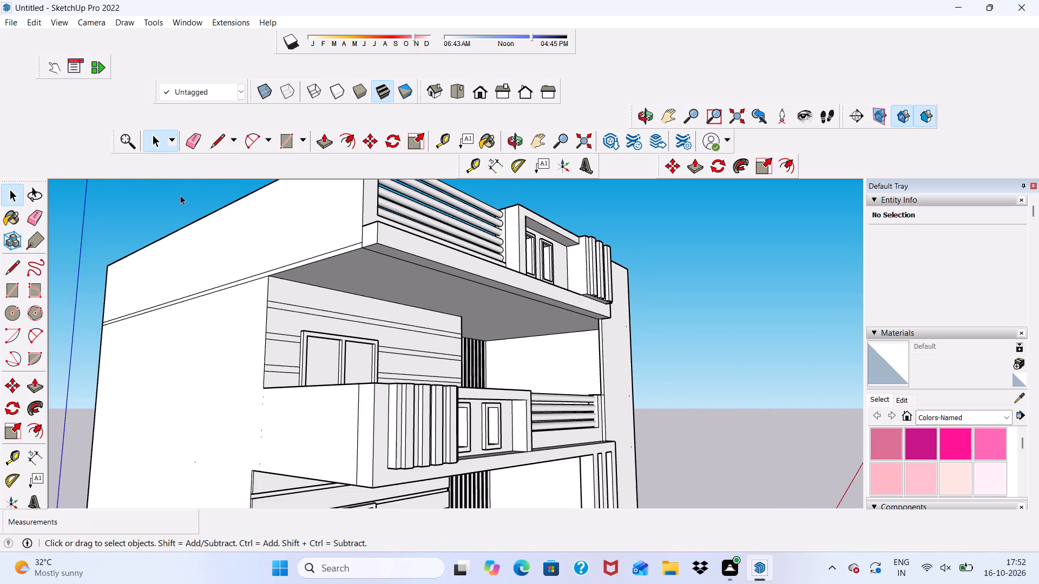
click(198, 141)
scroll(244, 243, up, 4)
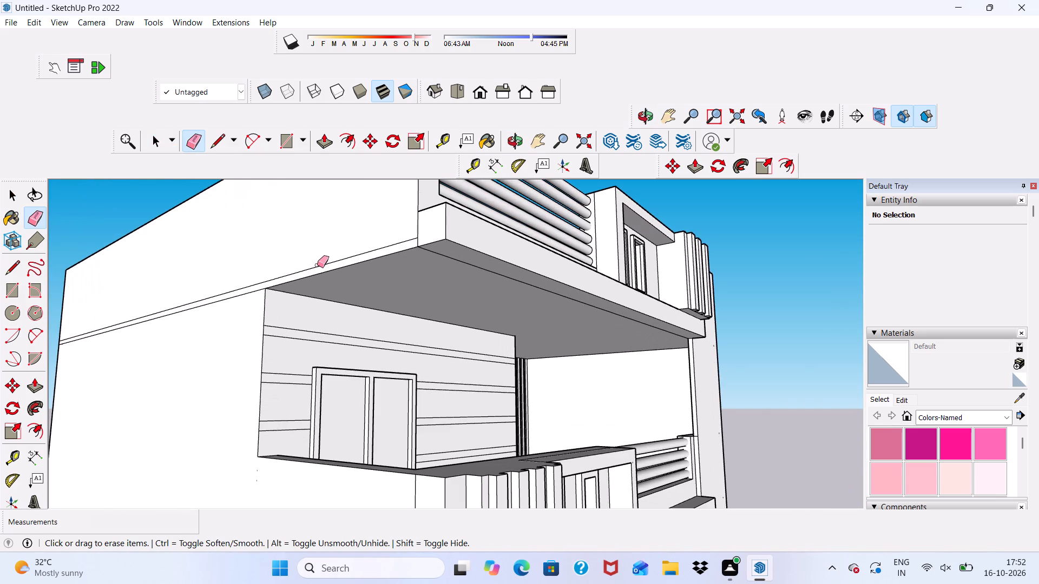
click(317, 265)
click(318, 266)
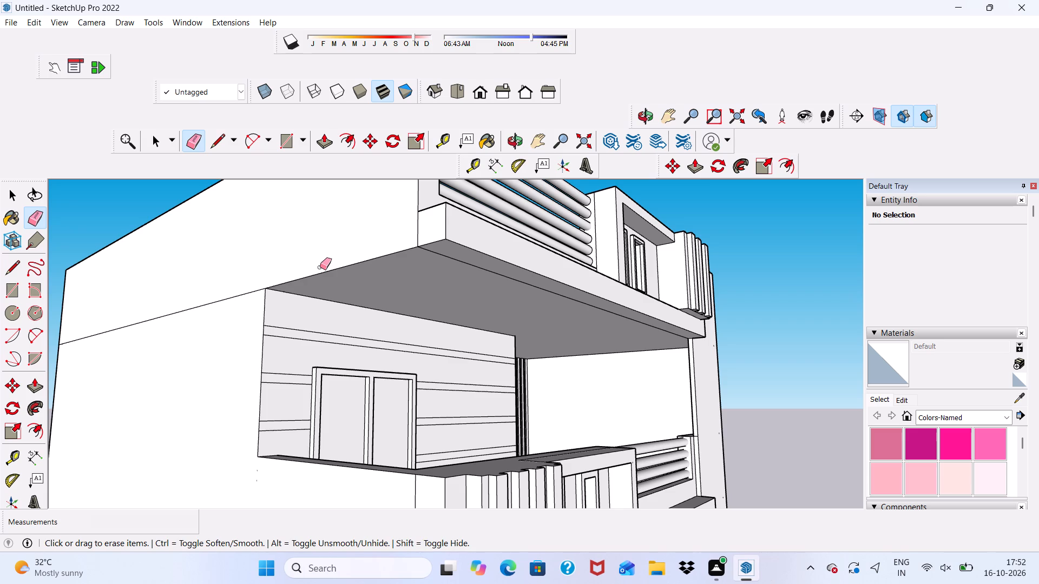
scroll(324, 274, down, 1)
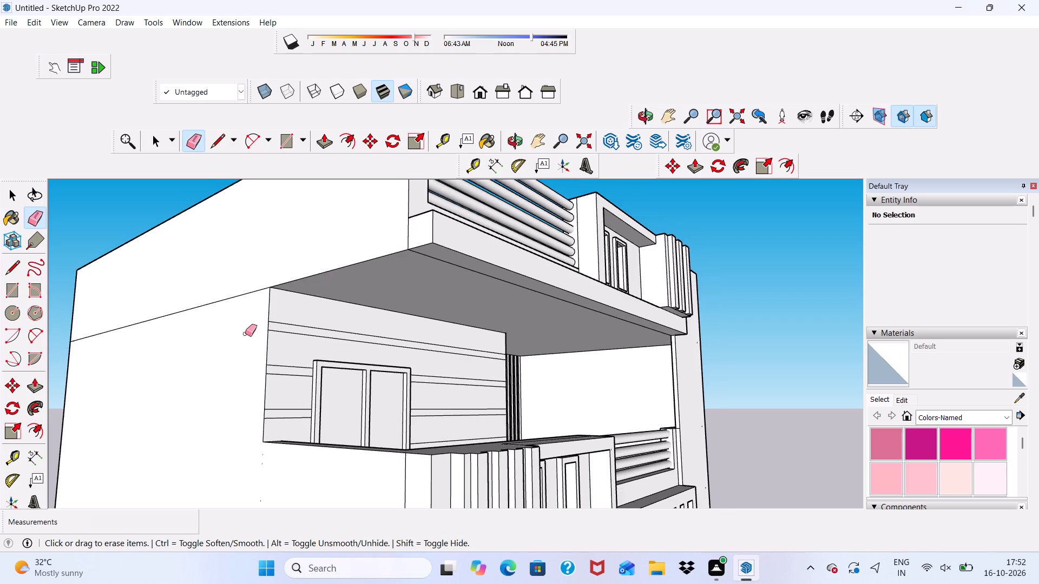
Erase the remaining horizontal line across the side wall, including its leftover piece beside the top balcony's ceiling corner.
scroll(233, 296, up, 2)
drag(229, 273, 231, 317)
scroll(268, 287, up, 7)
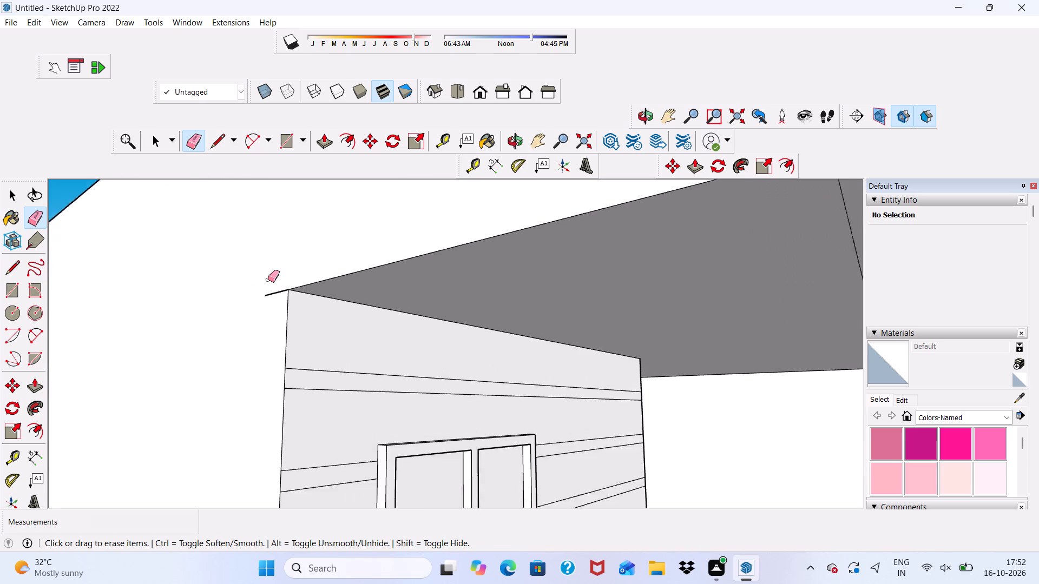
scroll(268, 280, up, 2)
drag(268, 281, 272, 308)
scroll(265, 270, down, 6)
scroll(341, 268, down, 5)
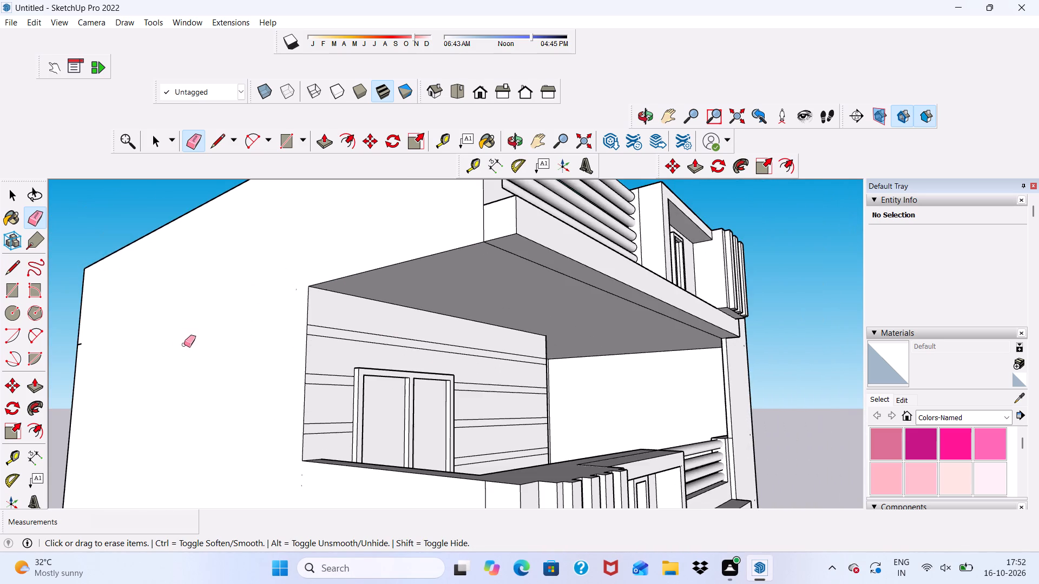
Erase the short line fragment left at the rear vertical edge of the same side wall.
scroll(135, 354, up, 5)
scroll(61, 347, down, 4)
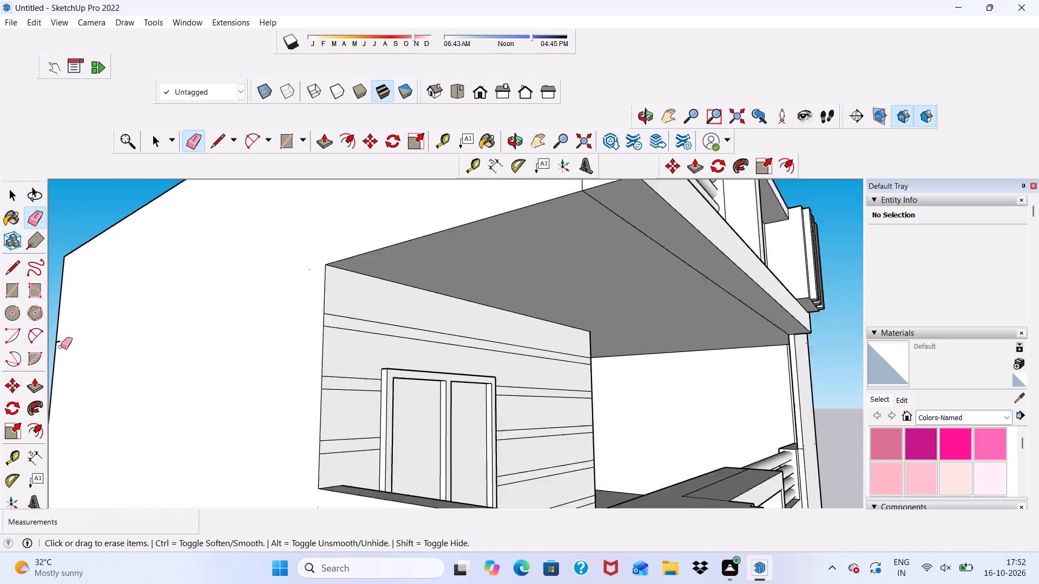
scroll(61, 347, down, 2)
scroll(37, 342, up, 15)
scroll(71, 338, down, 5)
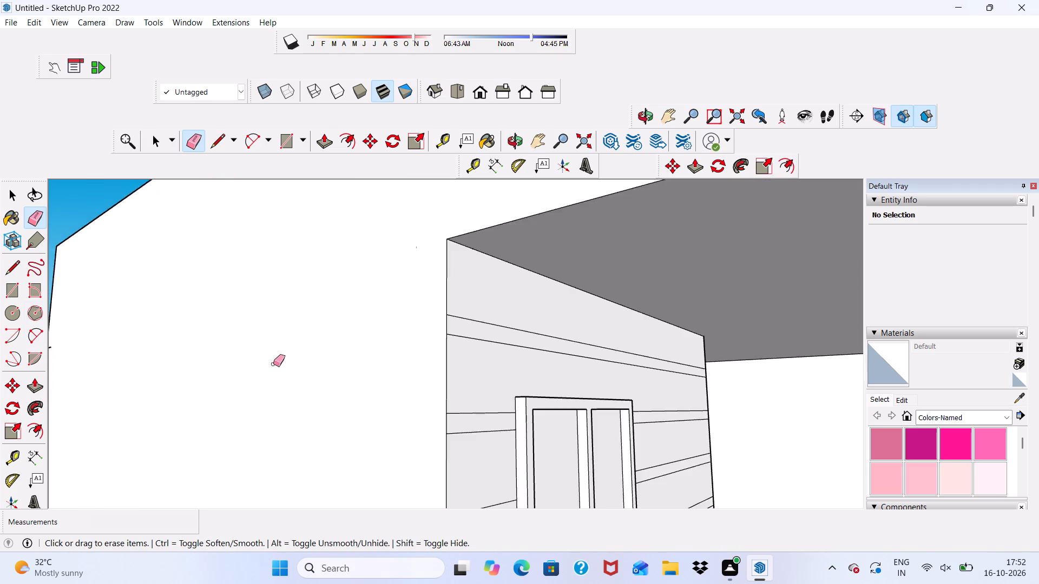
scroll(273, 364, down, 6)
scroll(128, 381, up, 13)
scroll(109, 313, down, 1)
scroll(114, 327, up, 5)
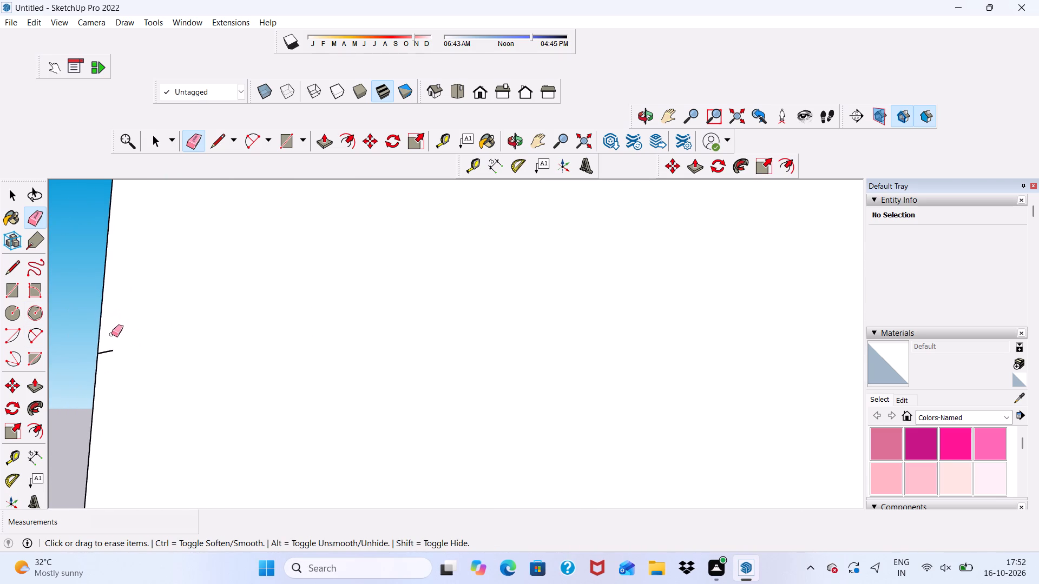
scroll(111, 334, up, 2)
drag(101, 351, 102, 359)
scroll(107, 348, down, 5)
Examine the rear and side walls around the back corner for remaining stray edges.
middle_drag(242, 390, 380, 419)
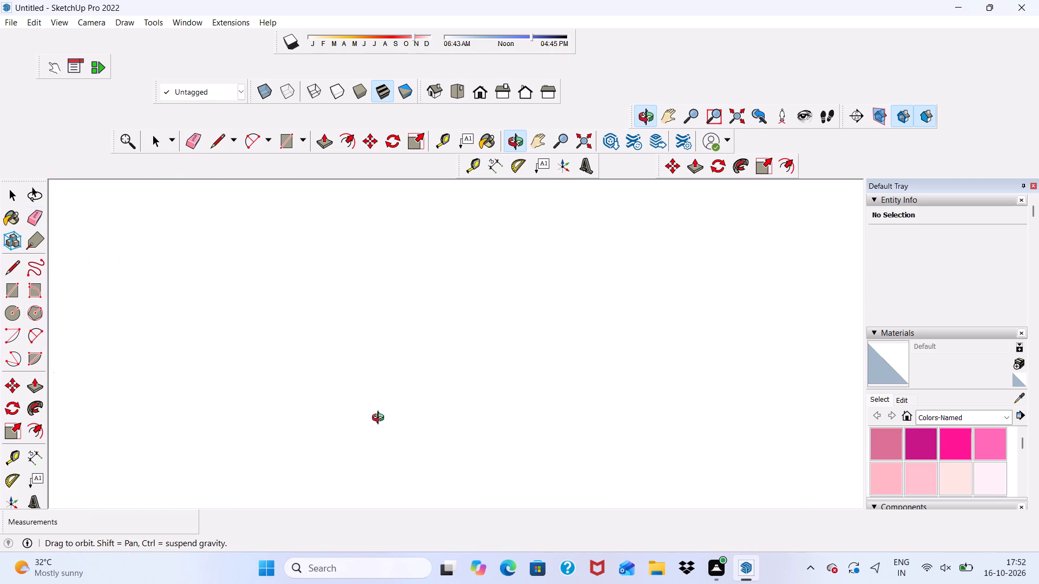
middle_drag(380, 419, 515, 381)
scroll(502, 354, up, 1)
scroll(483, 332, down, 10)
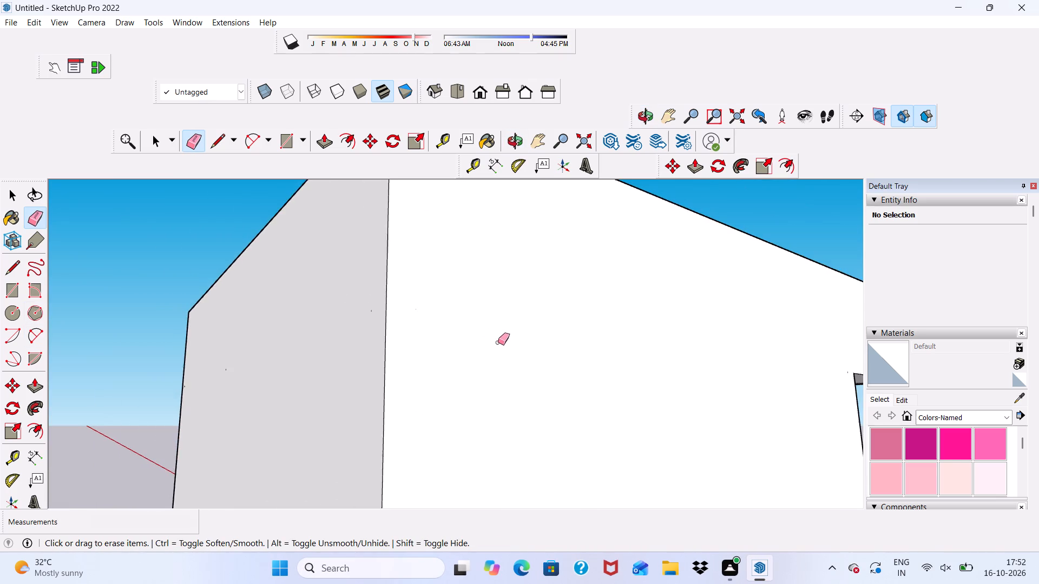
scroll(493, 333, down, 10)
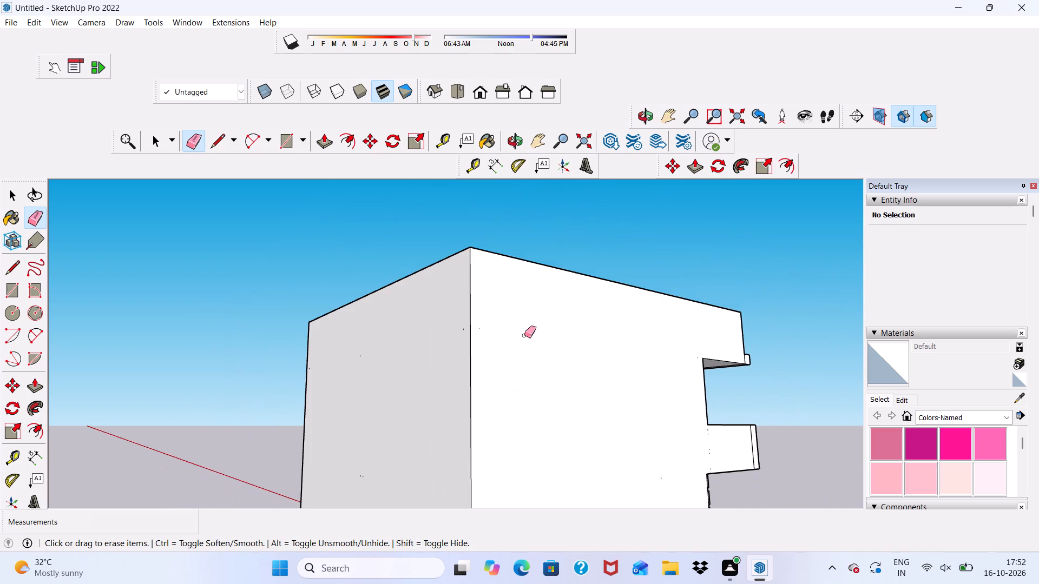
key(space)
scroll(518, 331, down, 5)
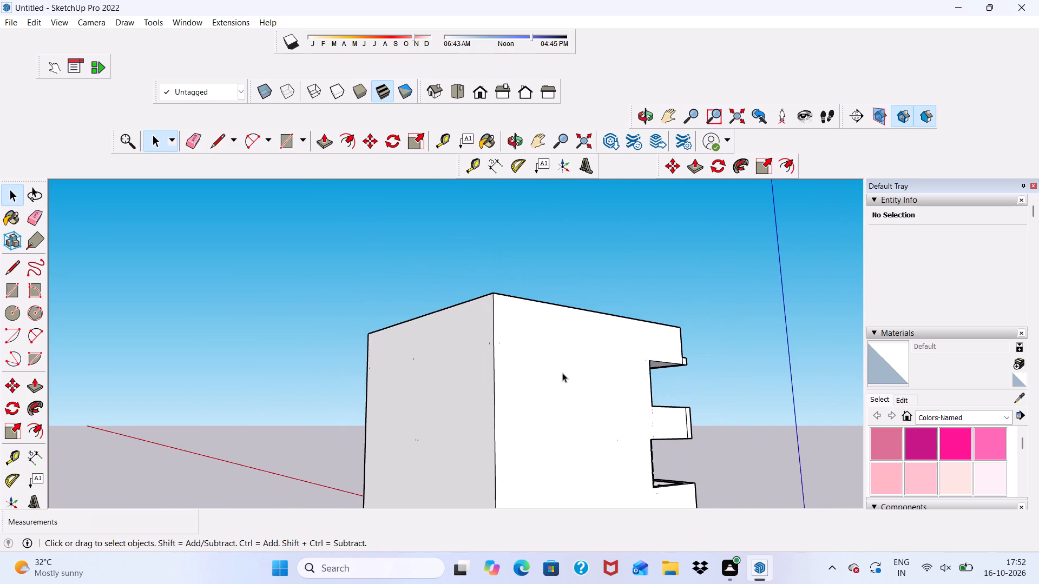
scroll(563, 373, up, 3)
scroll(559, 363, down, 2)
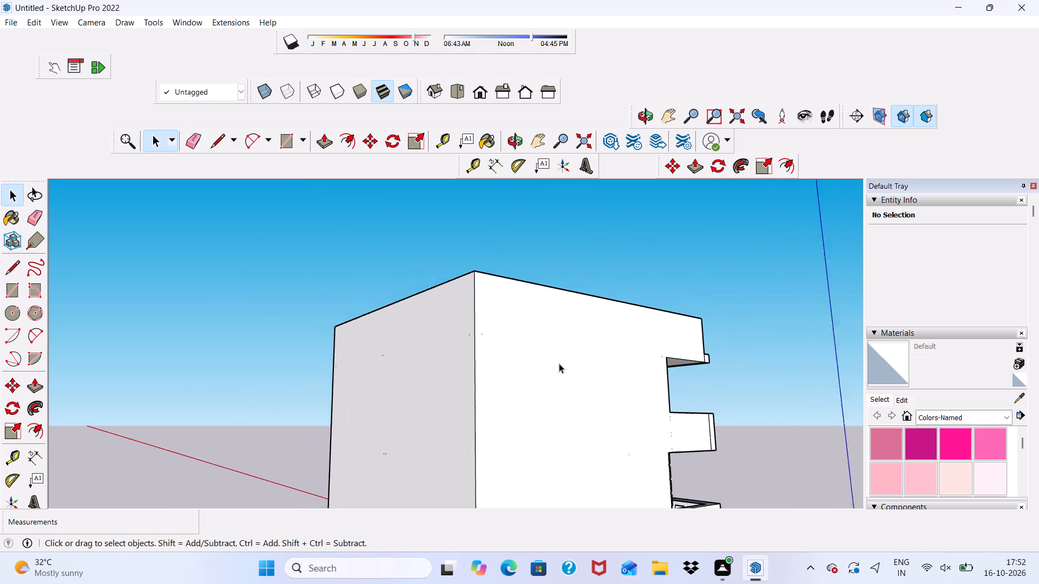
scroll(559, 363, down, 7)
Examine the front facade, its balconies and the other side wall from several viewpoints.
middle_drag(630, 415, 288, 448)
scroll(544, 475, up, 6)
scroll(478, 380, down, 5)
middle_drag(547, 477, 359, 453)
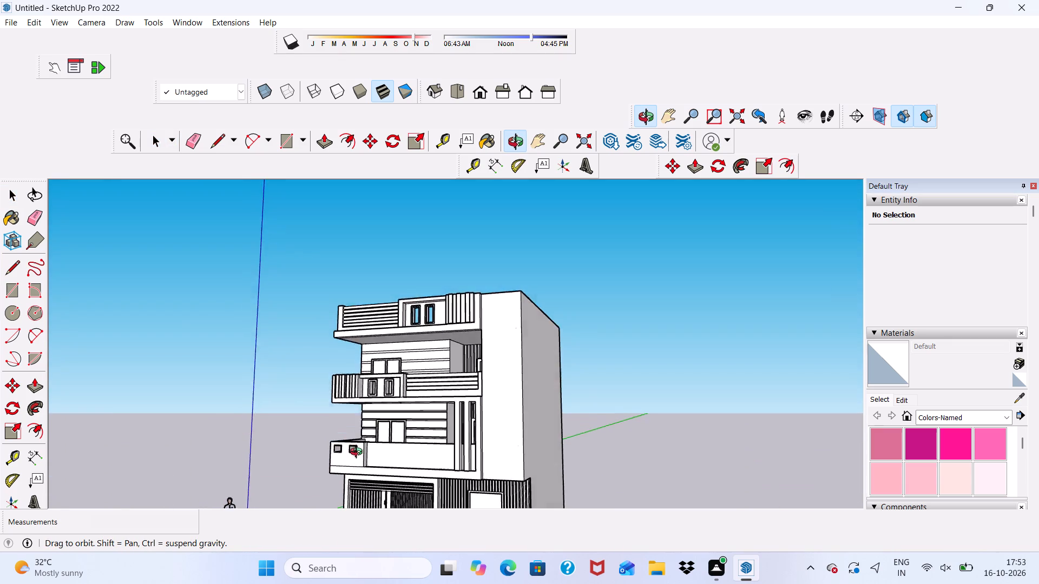
middle_drag(359, 453, 359, 476)
scroll(357, 481, up, 4)
scroll(400, 495, up, 6)
scroll(398, 482, down, 5)
middle_drag(398, 481, 419, 416)
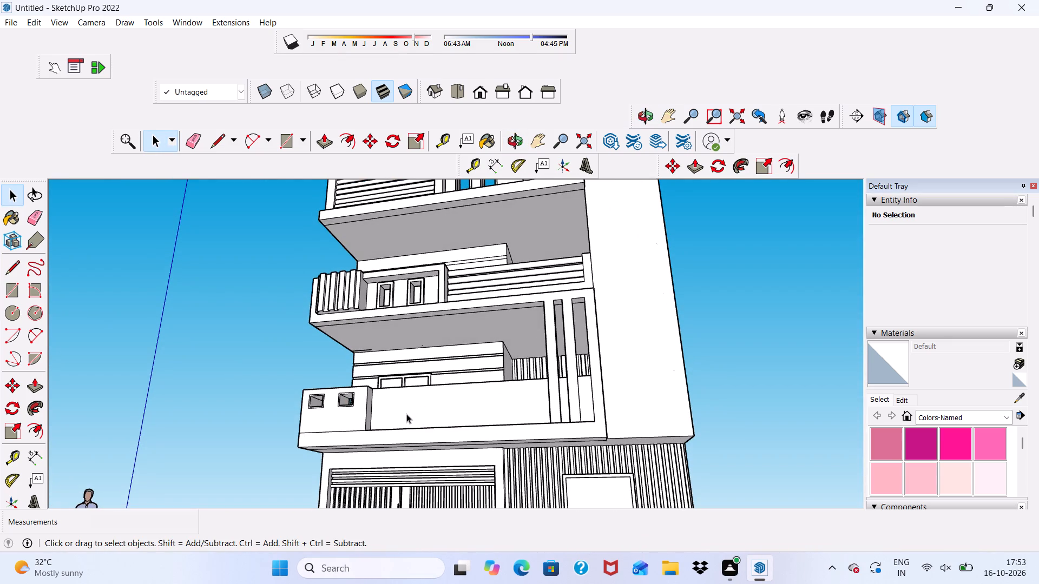
scroll(391, 386, down, 4)
scroll(508, 348, down, 5)
scroll(508, 347, up, 1)
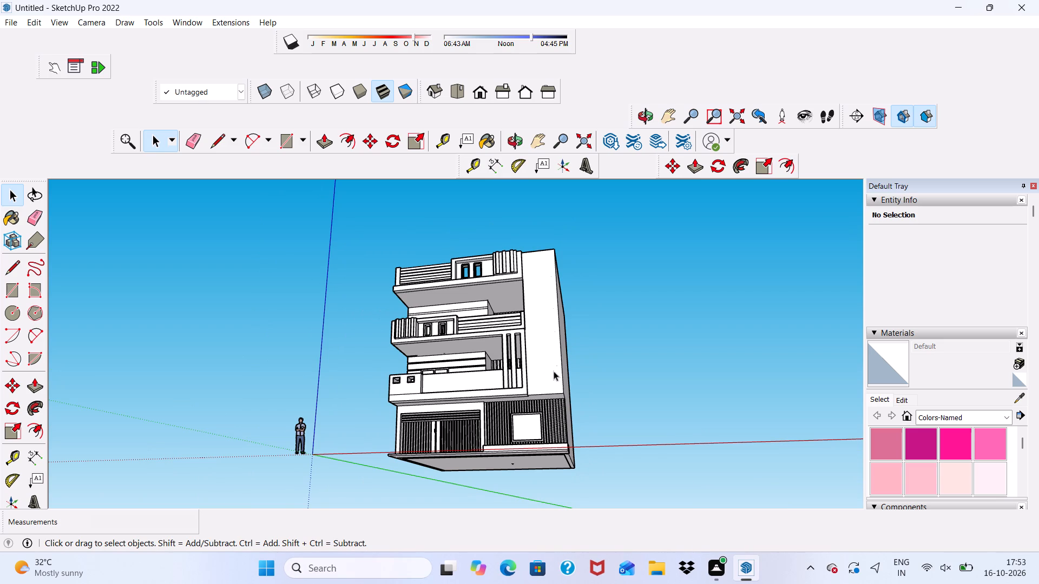
scroll(602, 402, down, 3)
scroll(695, 388, up, 1)
scroll(561, 403, up, 4)
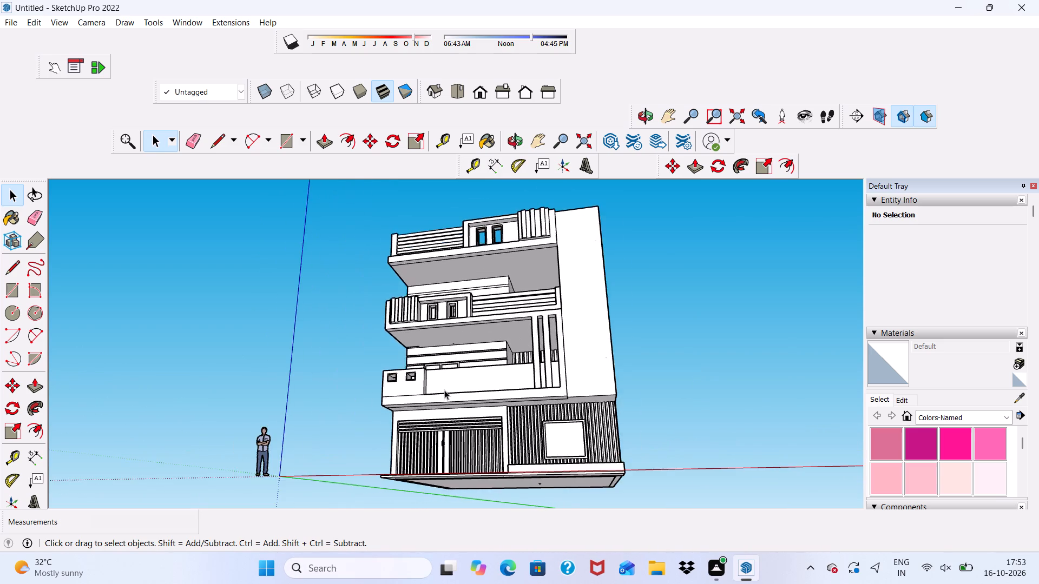
scroll(444, 390, up, 6)
scroll(444, 390, down, 1)
middle_drag(559, 433, 566, 440)
scroll(495, 341, down, 2)
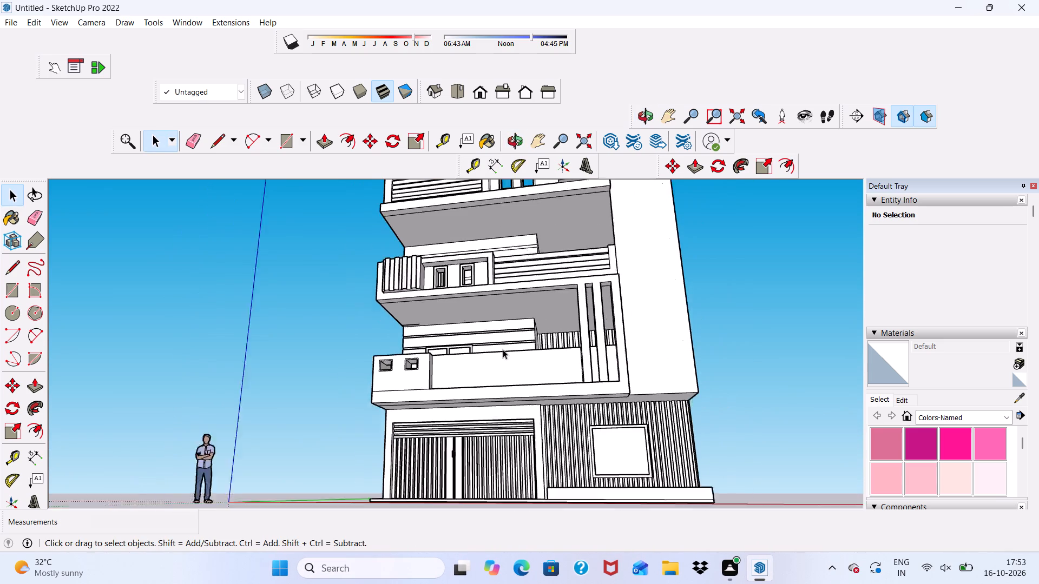
Browse the files in the Downloads folder for a model to import into the house scene.
scroll(503, 349, down, 1)
middle_drag(511, 365, 525, 391)
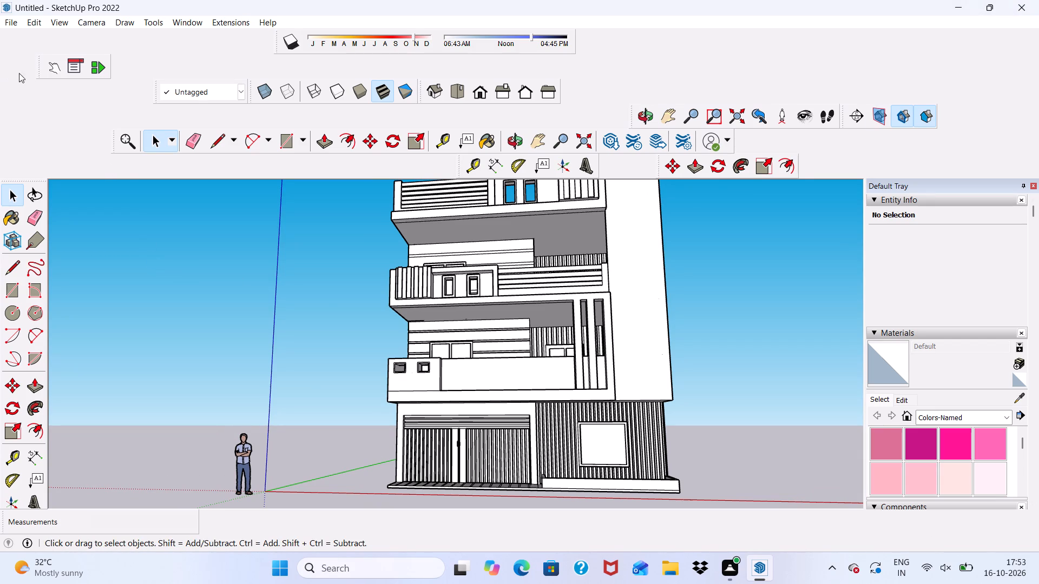
click(13, 21)
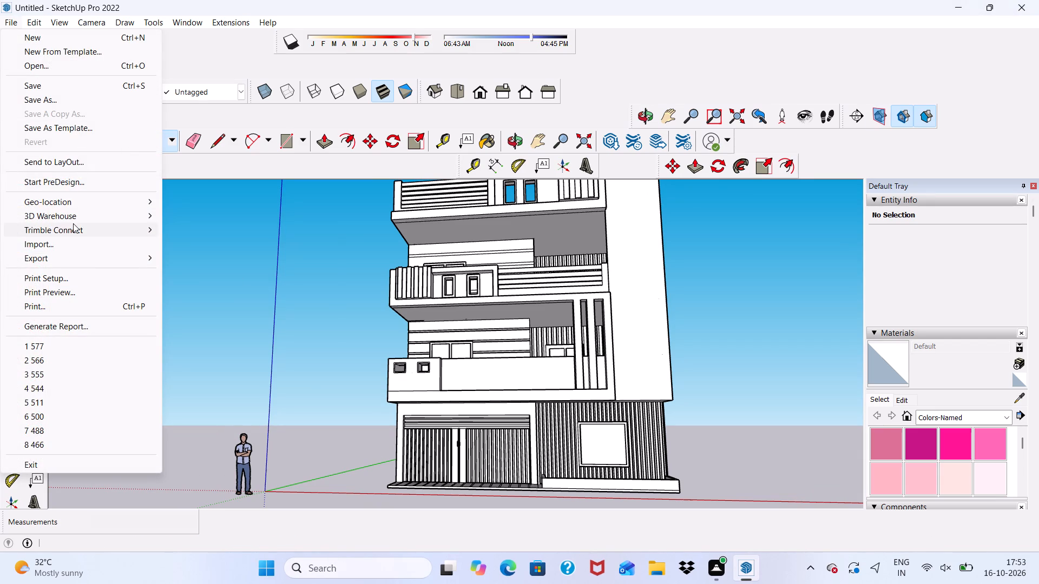
click(45, 260)
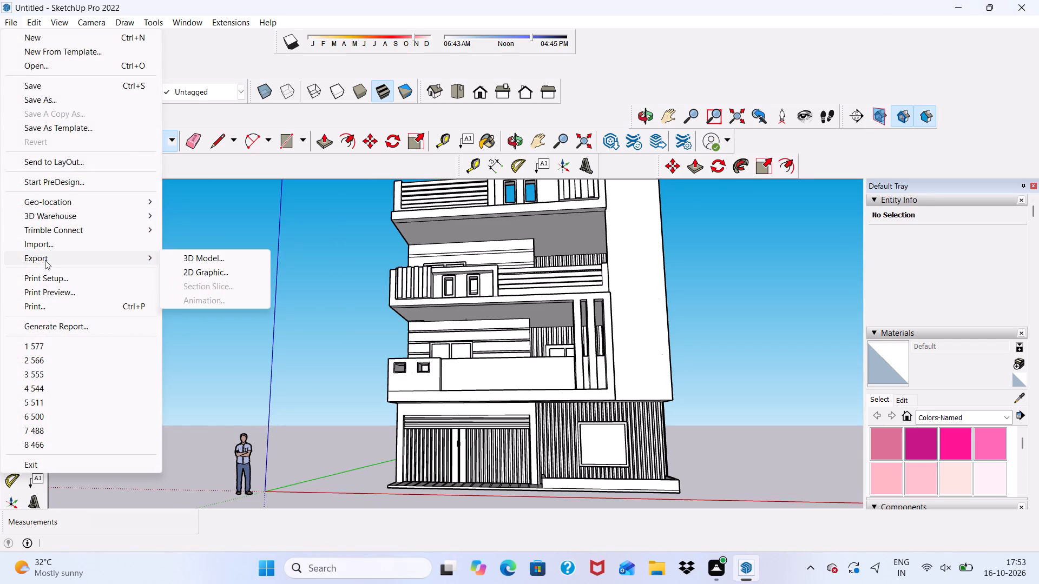
click(104, 244)
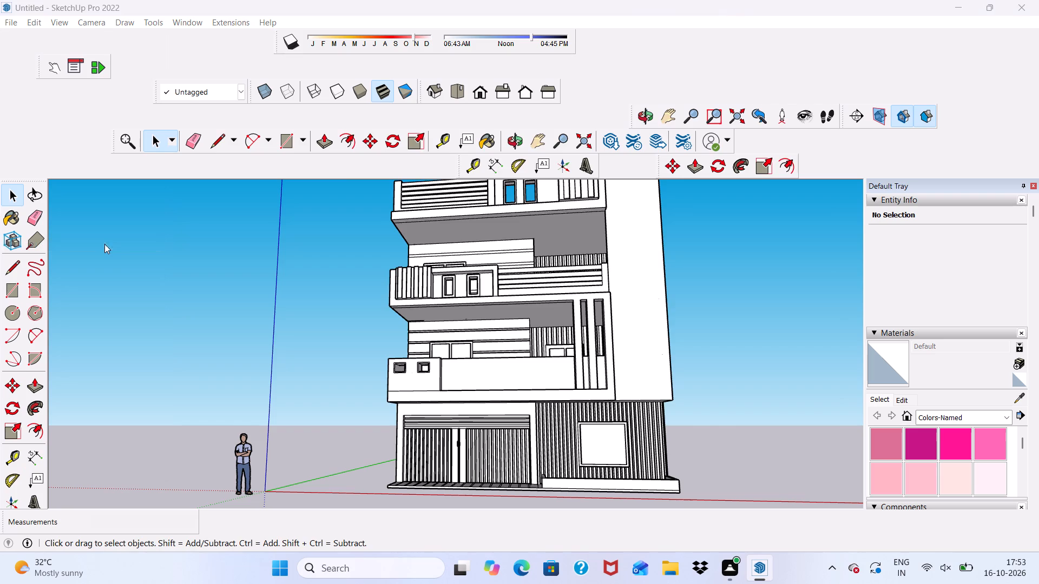
scroll(520, 226, down, 12)
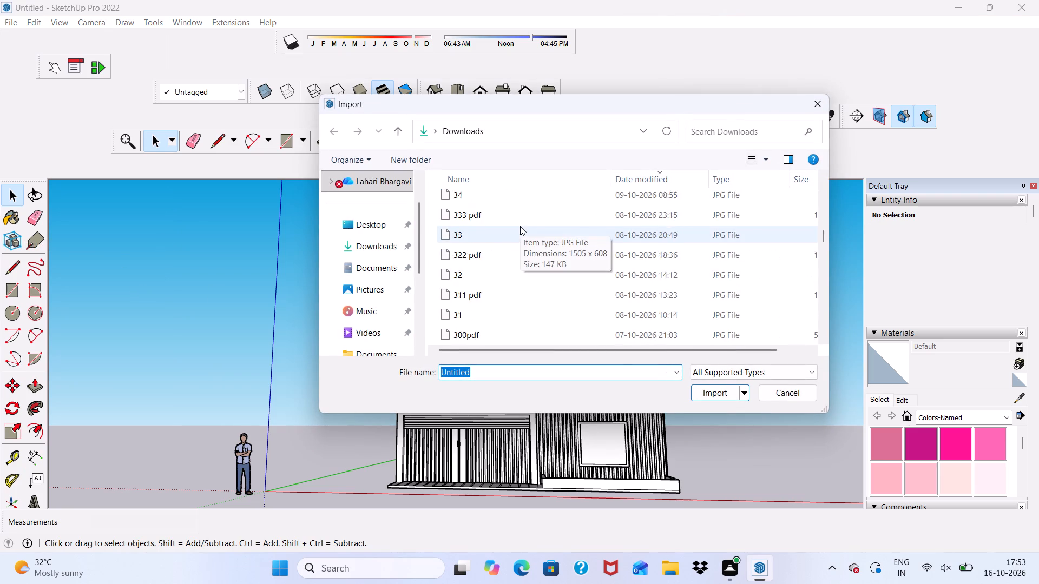
scroll(520, 226, down, 6)
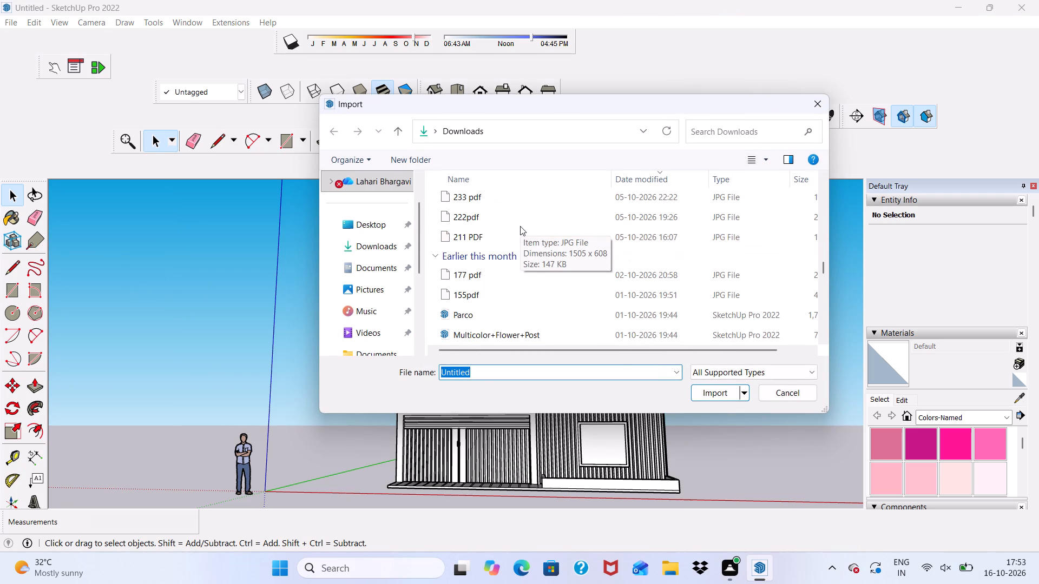
scroll(520, 226, down, 2)
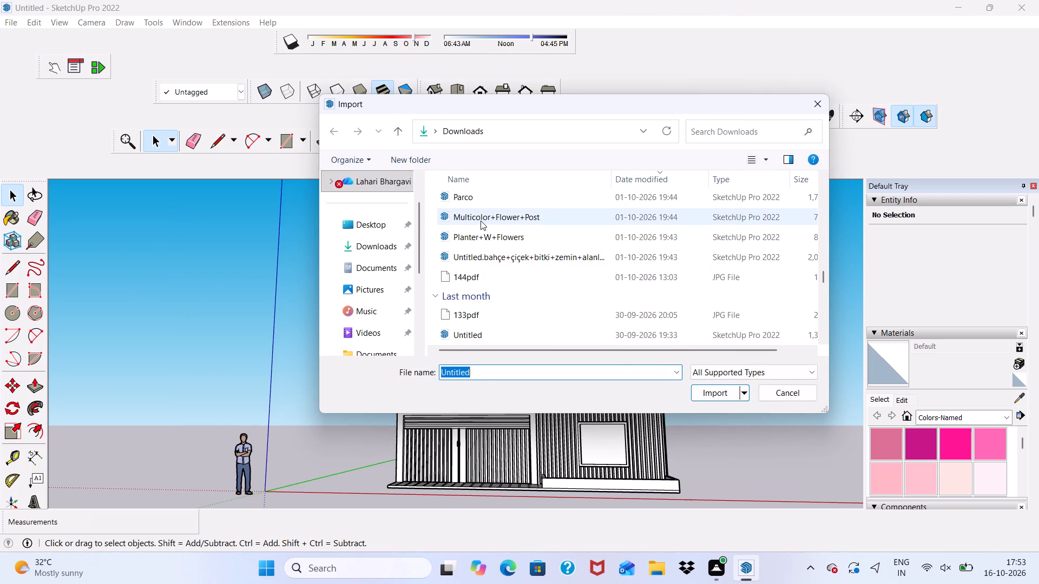
scroll(481, 221, down, 3)
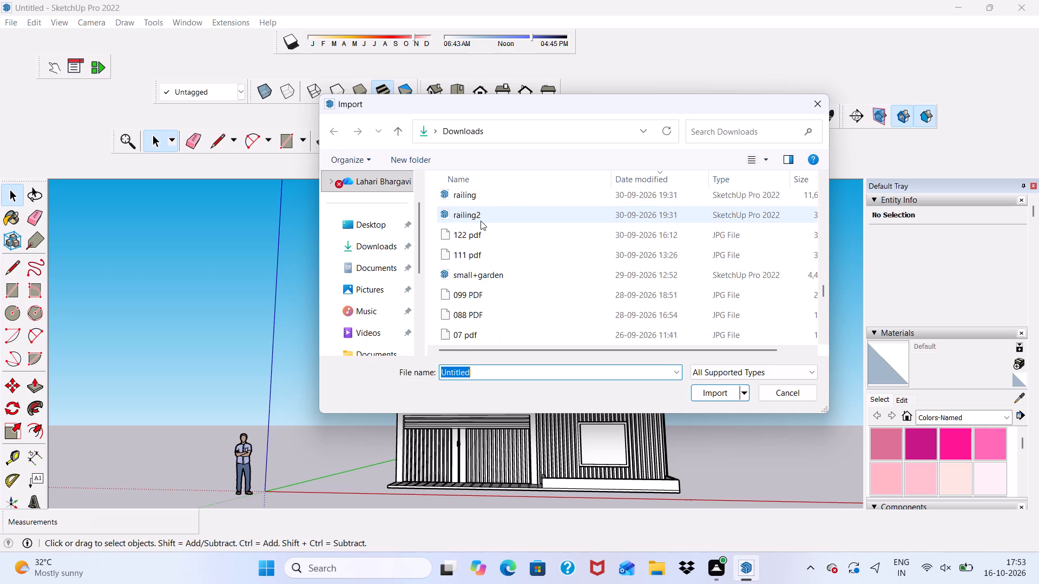
scroll(481, 221, down, 3)
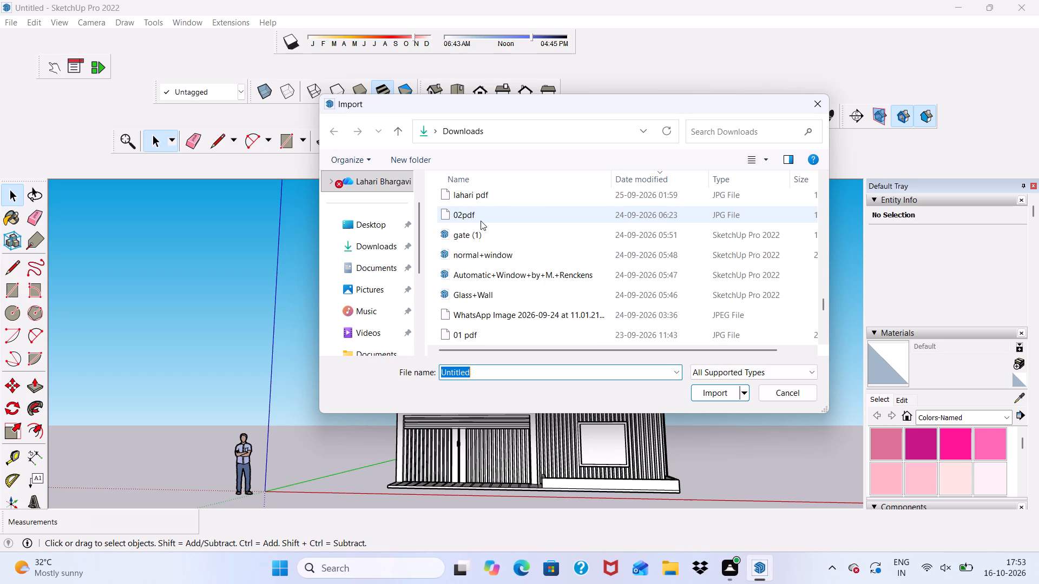
scroll(483, 221, down, 3)
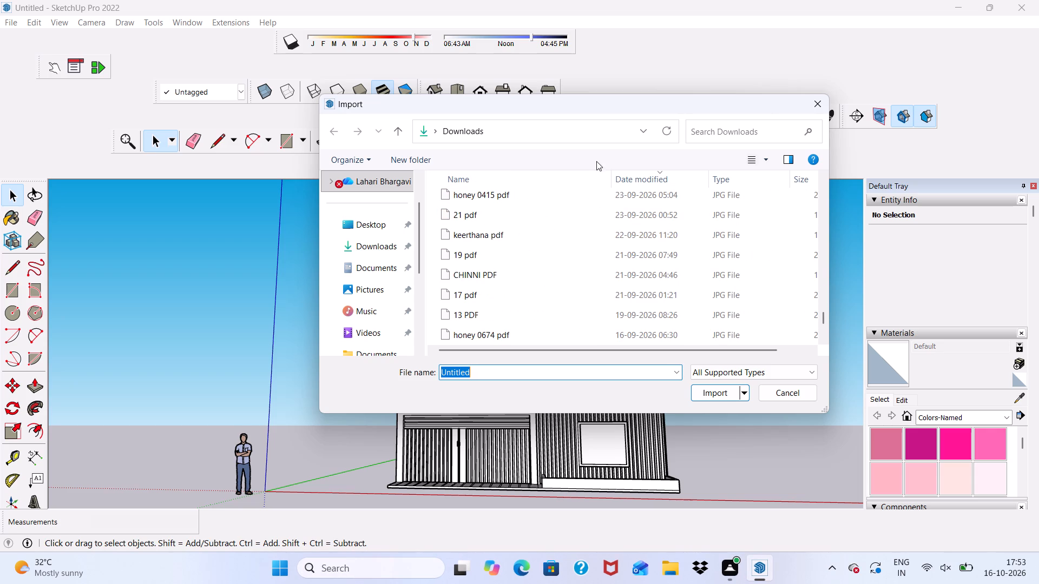
click(823, 99)
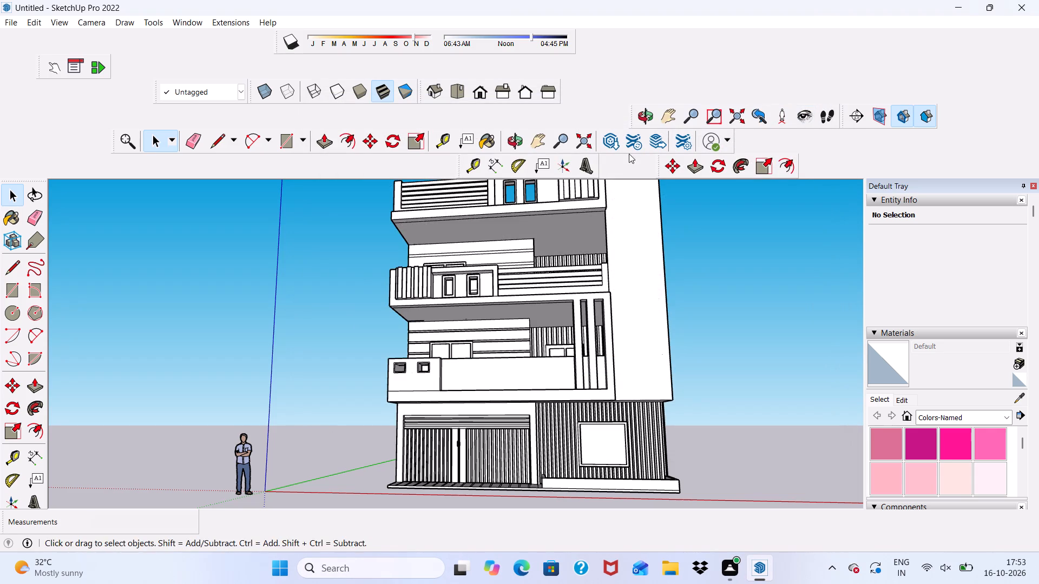
Open the 3D Warehouse website in Microsoft Edge by way of a web search for "3d warehouse".
double_click(607, 132)
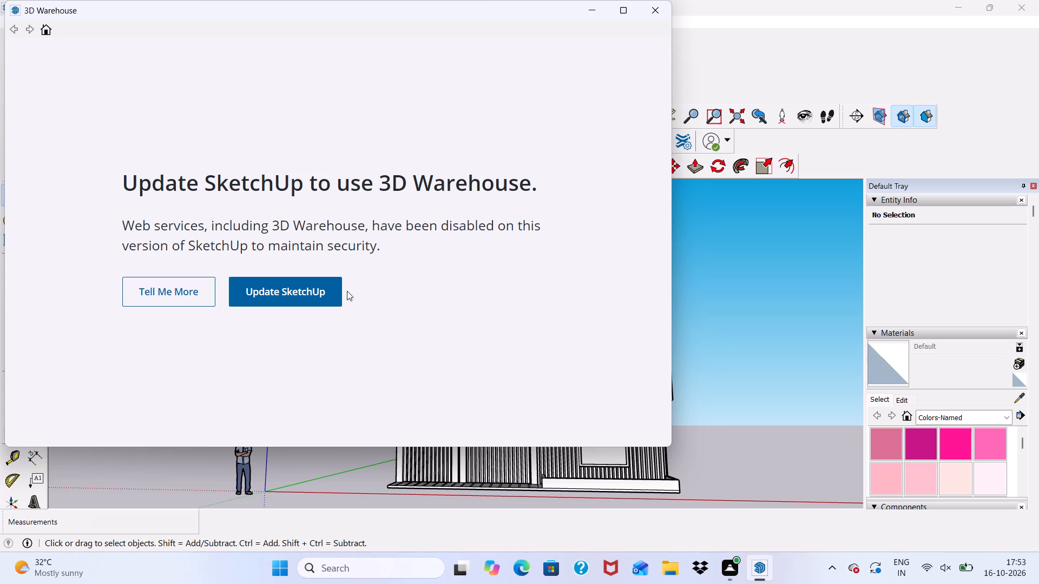
click(320, 300)
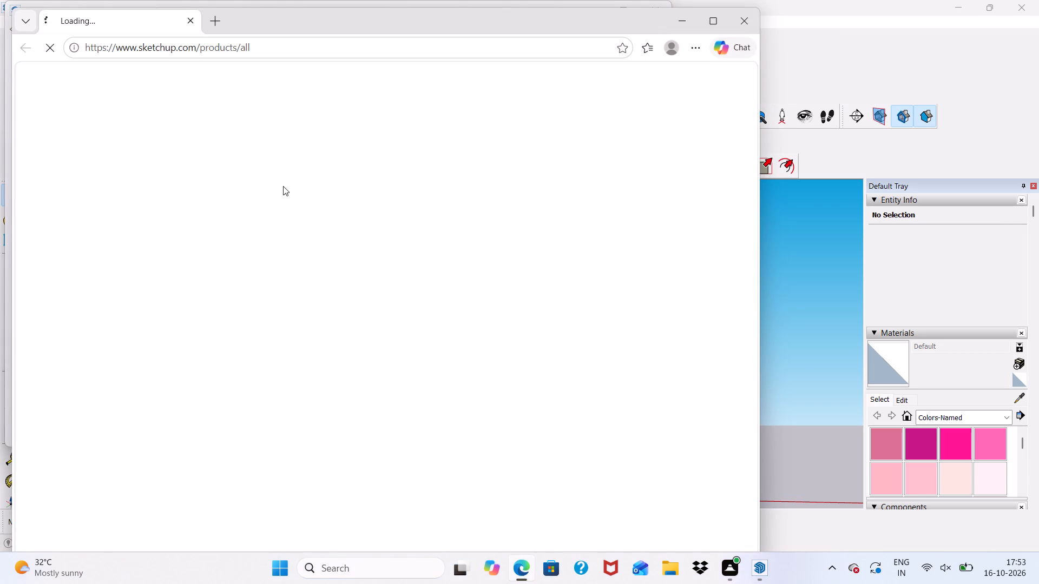
click(256, 48)
scroll(165, 107, down, 2)
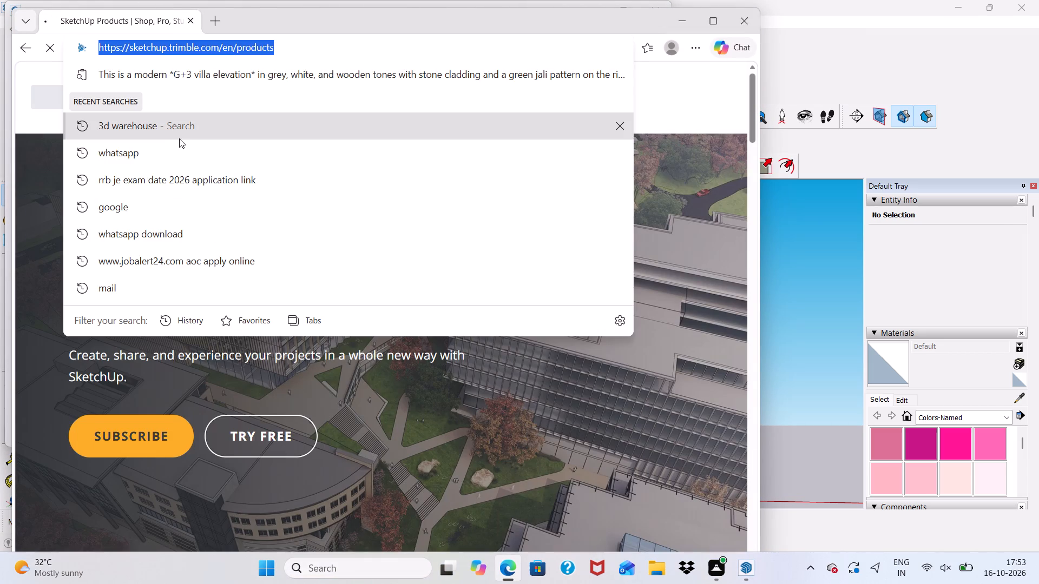
click(180, 133)
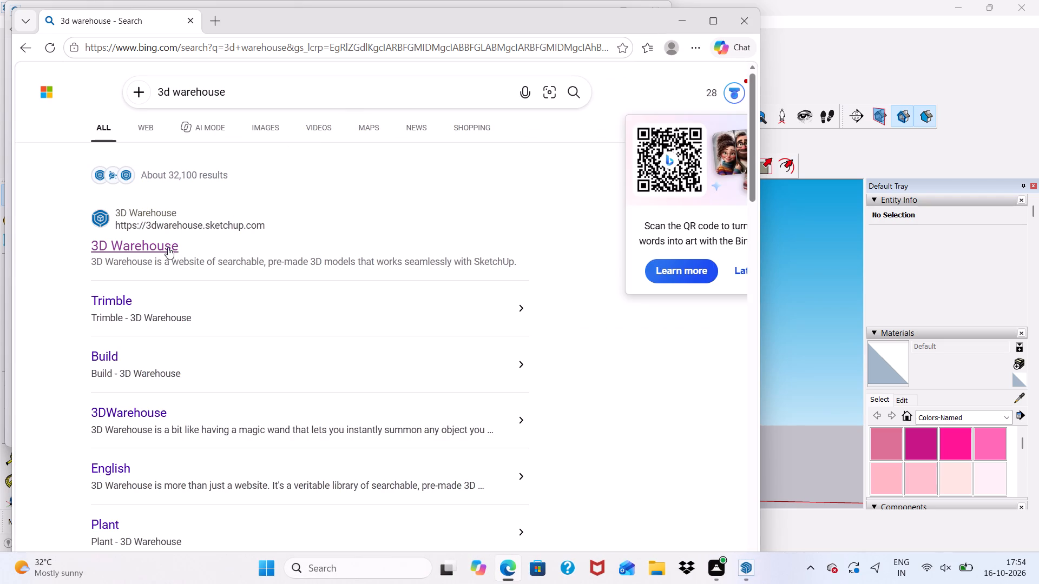
click(165, 244)
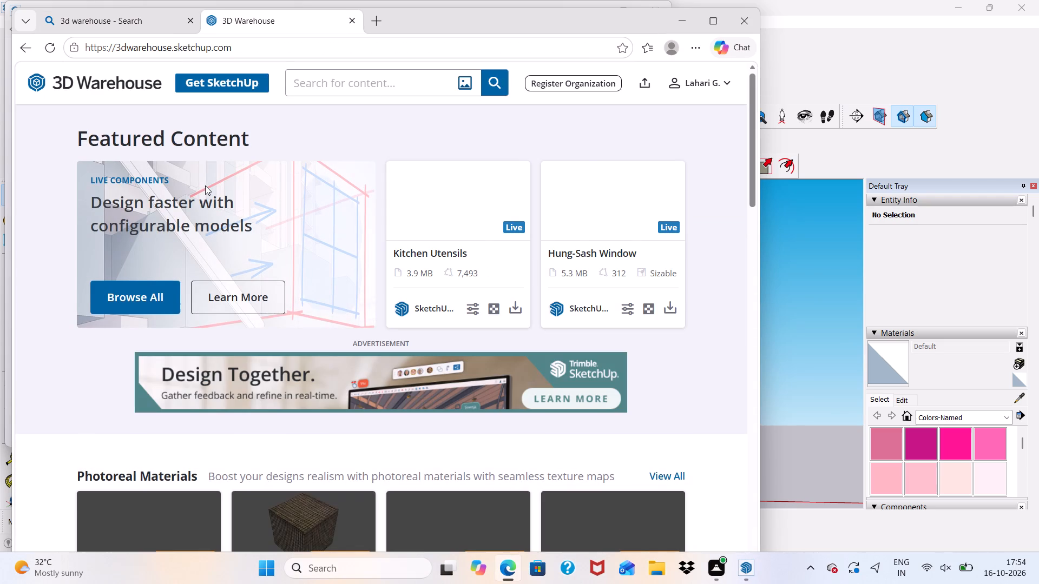
Search the 3D Warehouse model library for "flowers".
scroll(205, 186, down, 2)
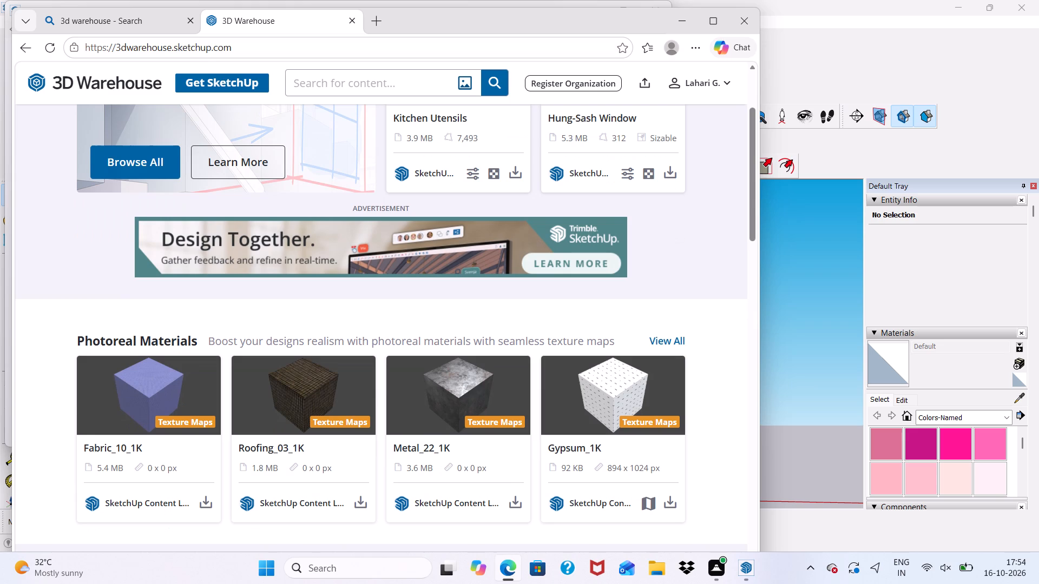
click(336, 79)
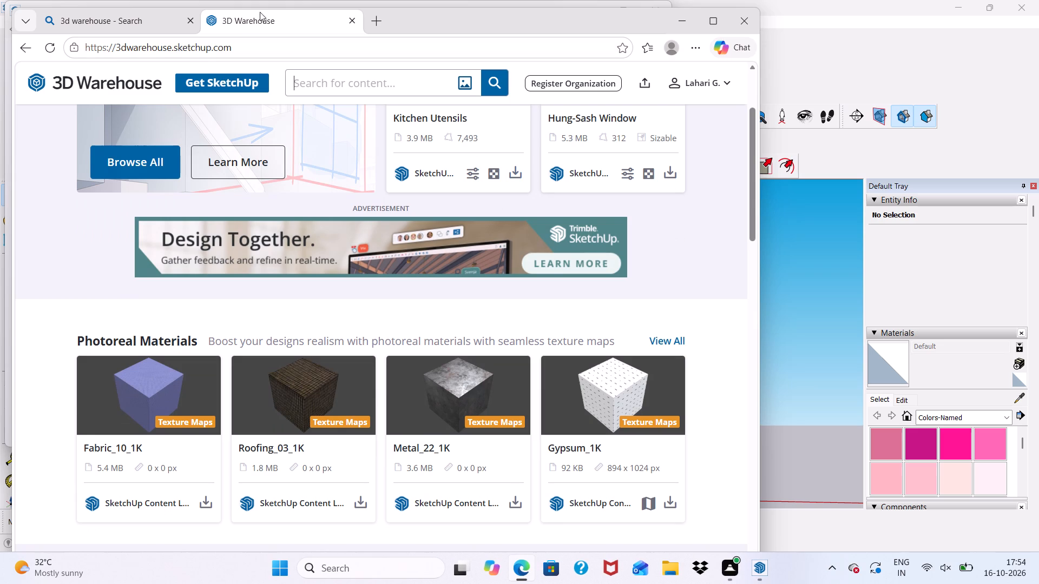
key(f)
text(lo)
key(w)
text(ers)
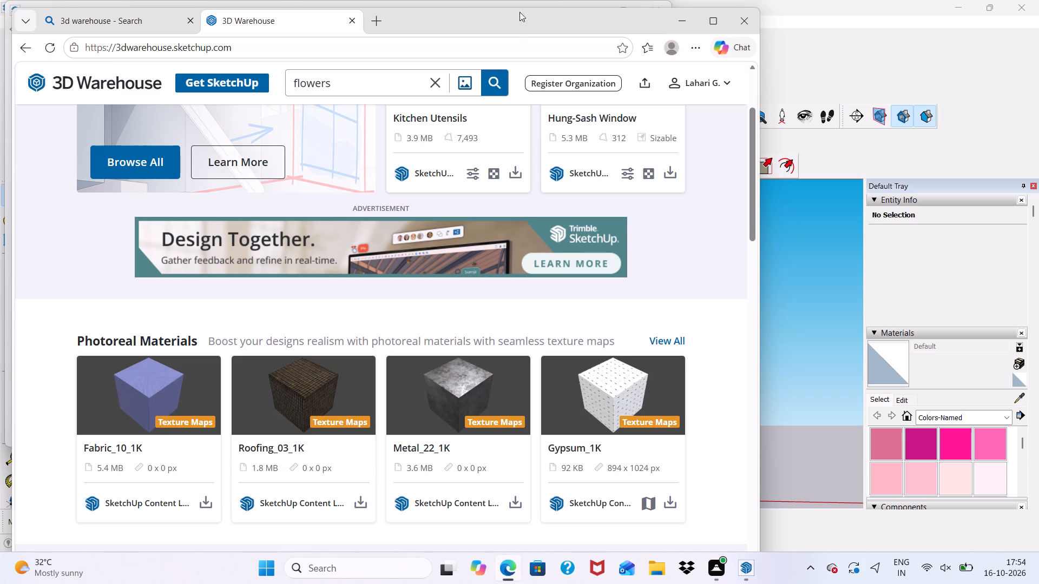
click(491, 75)
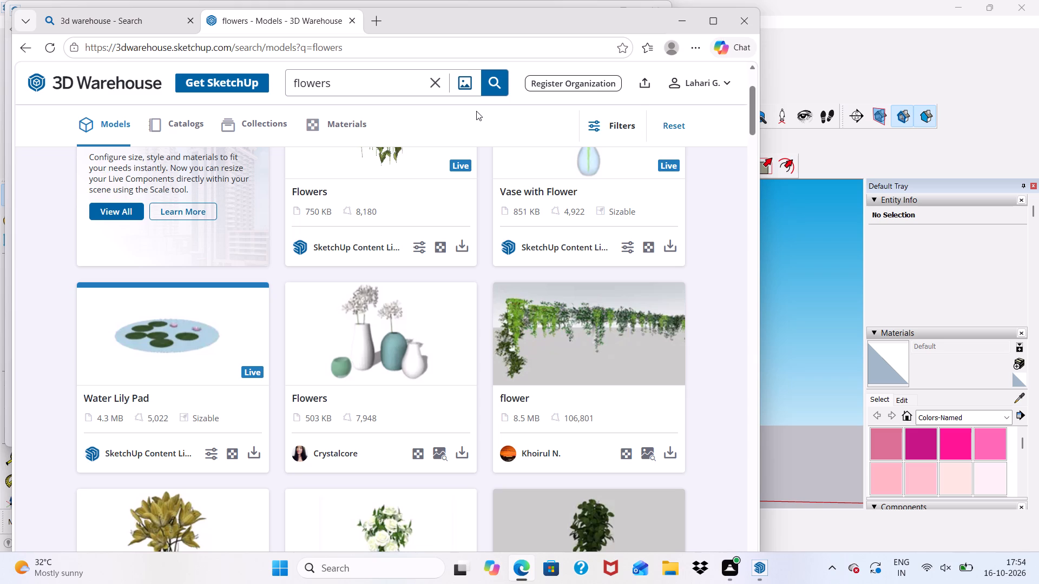
Look through the flower search results for a planting model that suits the house.
scroll(472, 110, down, 2)
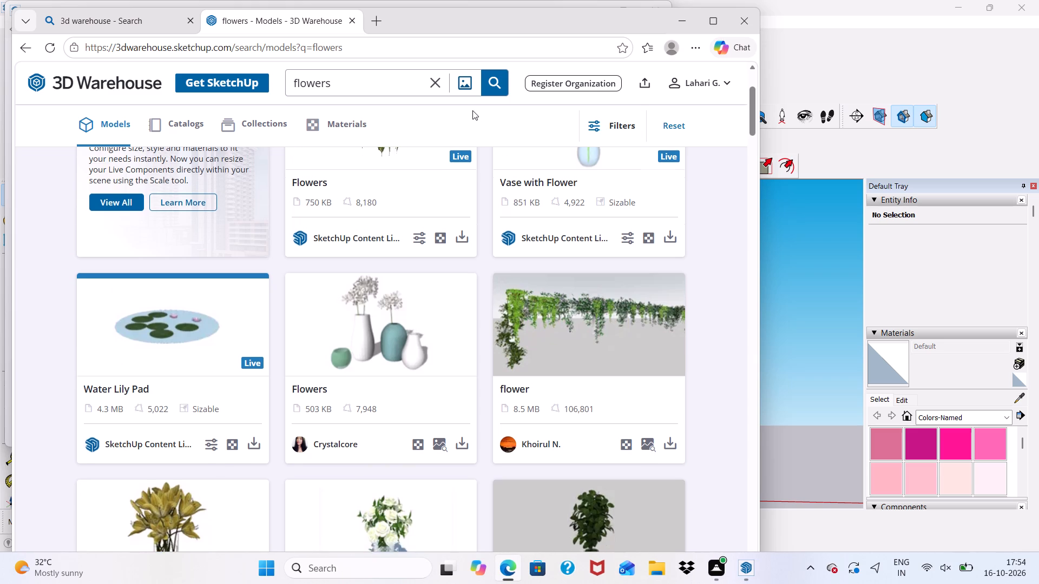
scroll(472, 110, down, 2)
scroll(459, 171, down, 4)
scroll(477, 186, up, 6)
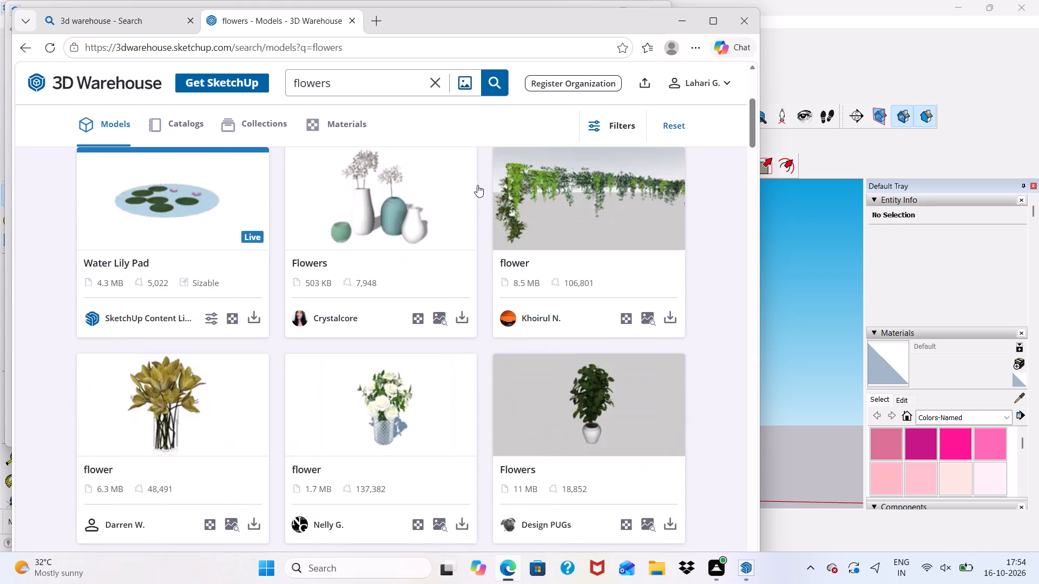
scroll(476, 182, down, 6)
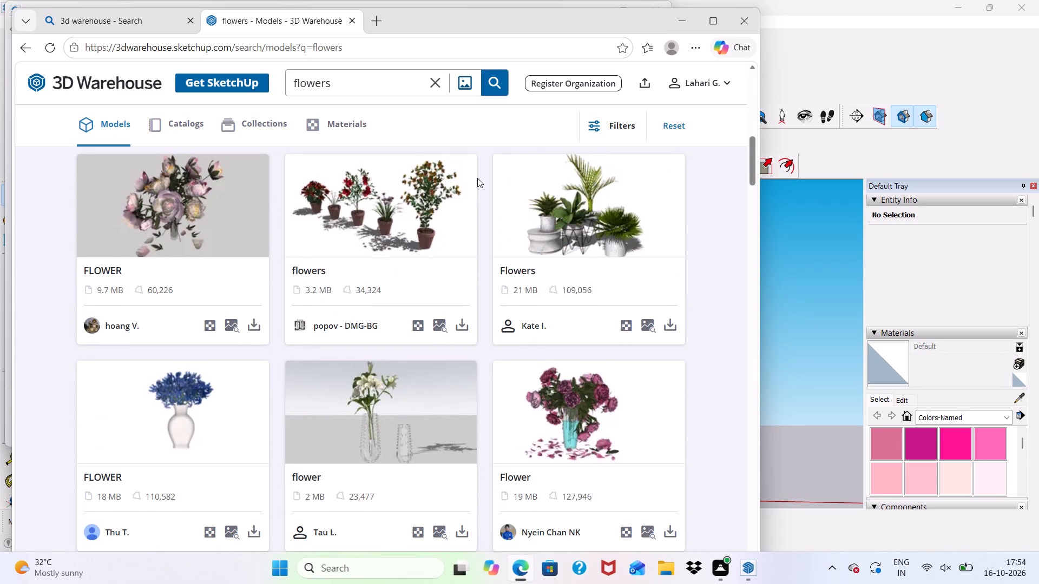
scroll(477, 176, down, 2)
scroll(443, 222, down, 1)
scroll(442, 222, up, 2)
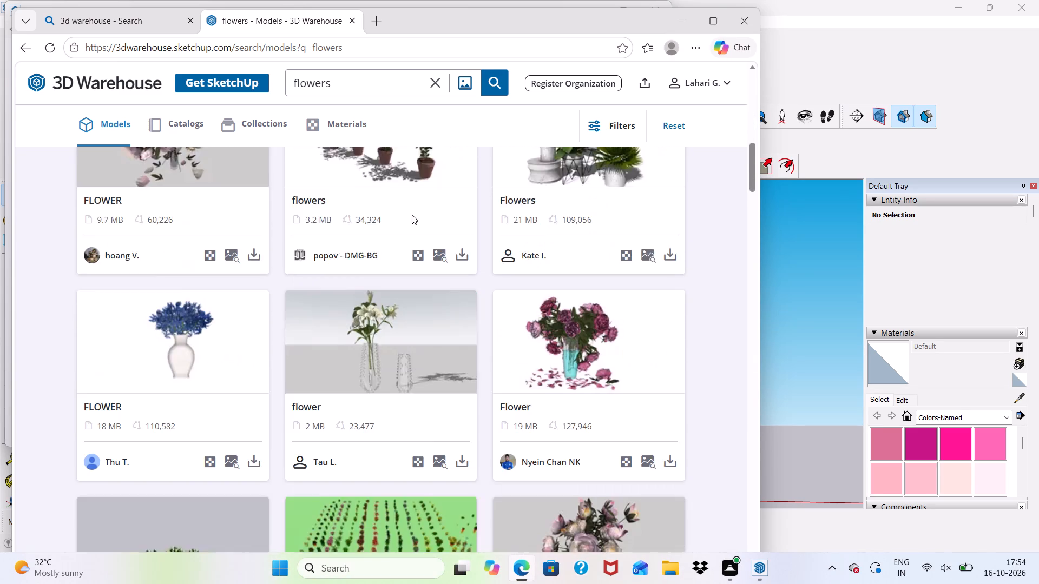
scroll(412, 215, down, 4)
scroll(260, 262, down, 1)
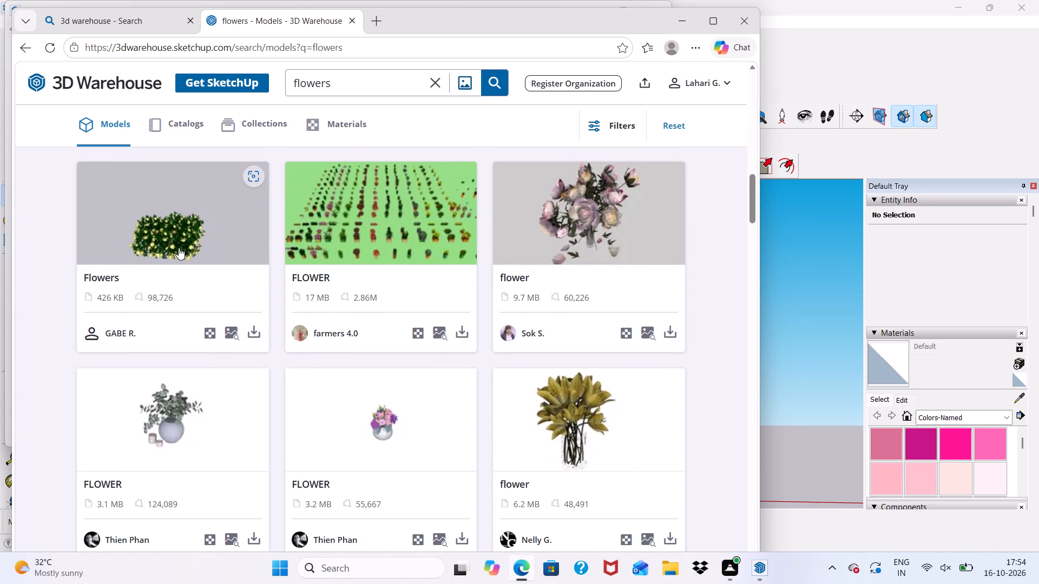
scroll(175, 242, up, 1)
scroll(215, 276, down, 5)
scroll(260, 314, up, 4)
scroll(260, 316, down, 9)
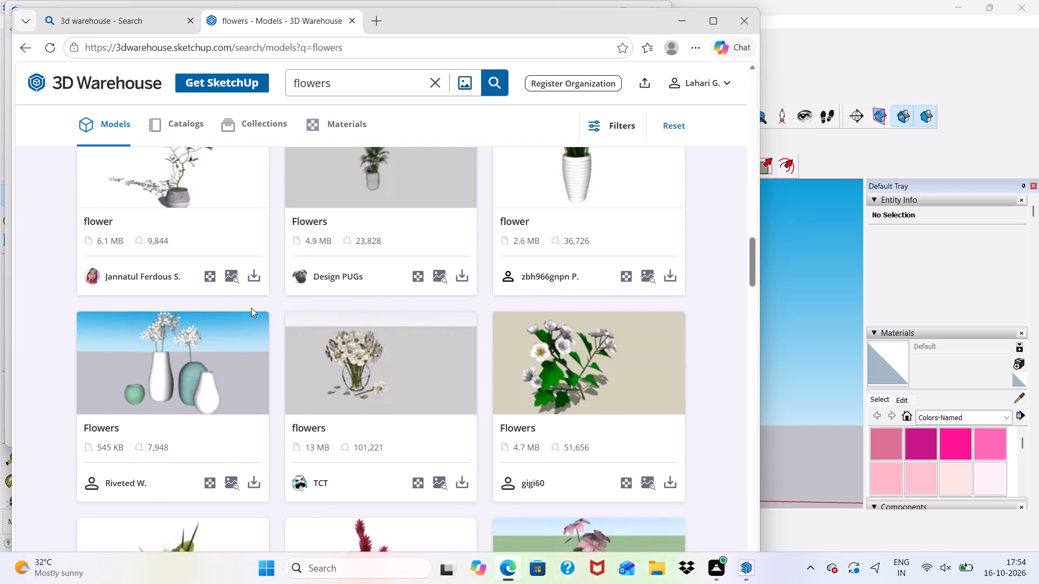
scroll(251, 308, down, 11)
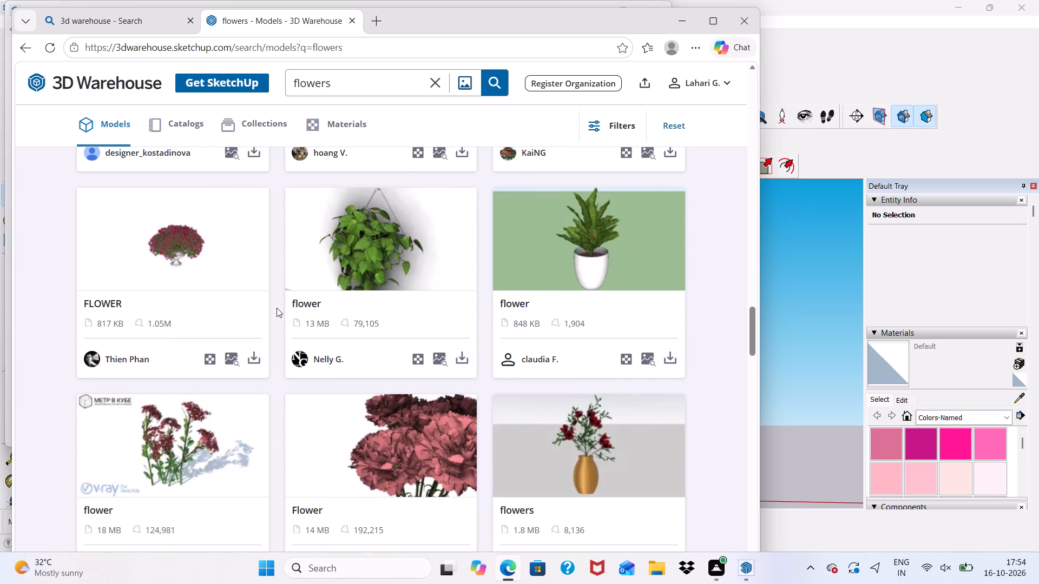
scroll(277, 308, down, 8)
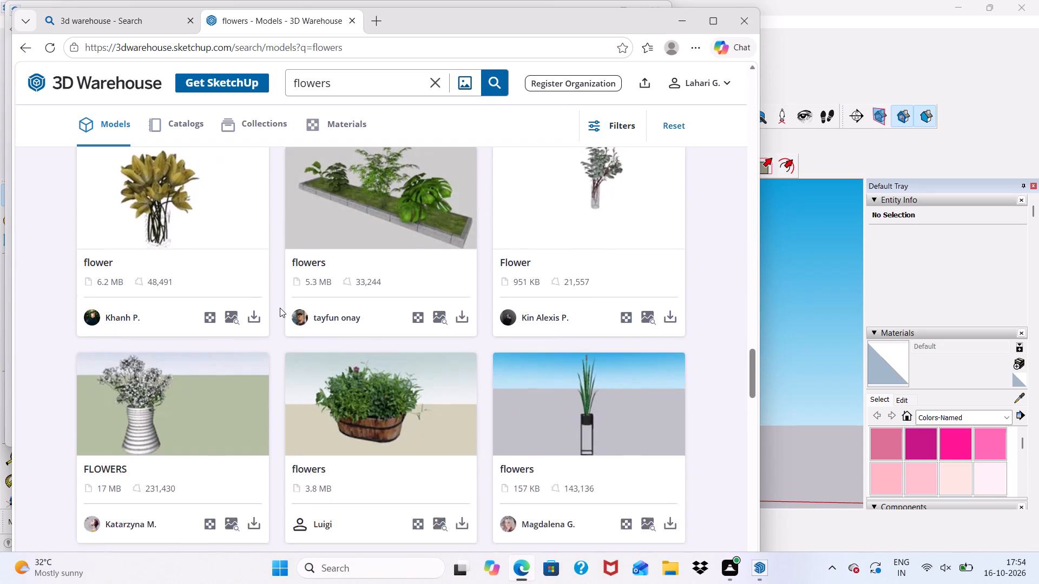
scroll(280, 308, up, 3)
scroll(280, 308, down, 1)
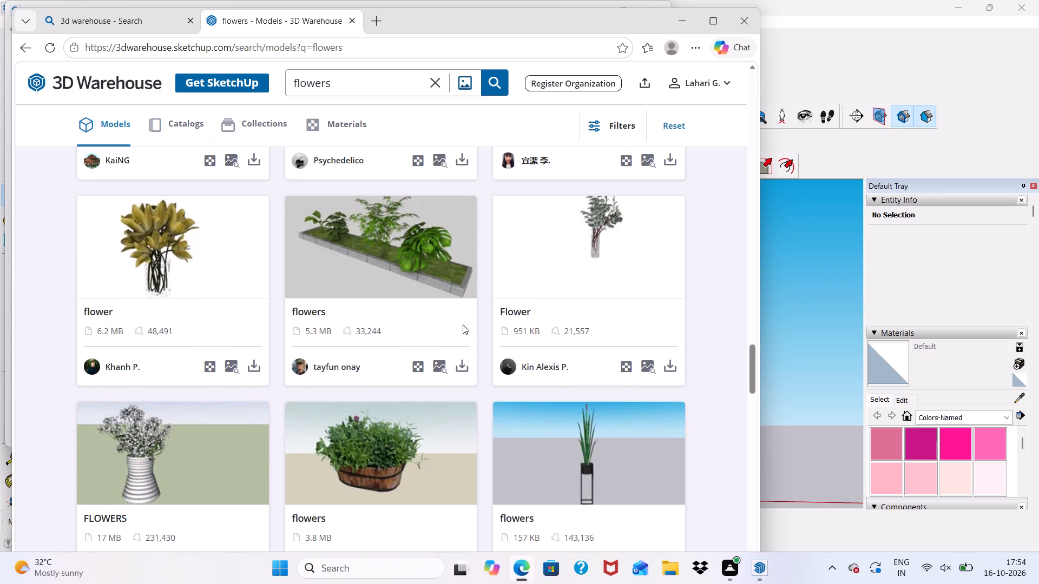
scroll(457, 320, up, 4)
scroll(434, 298, down, 5)
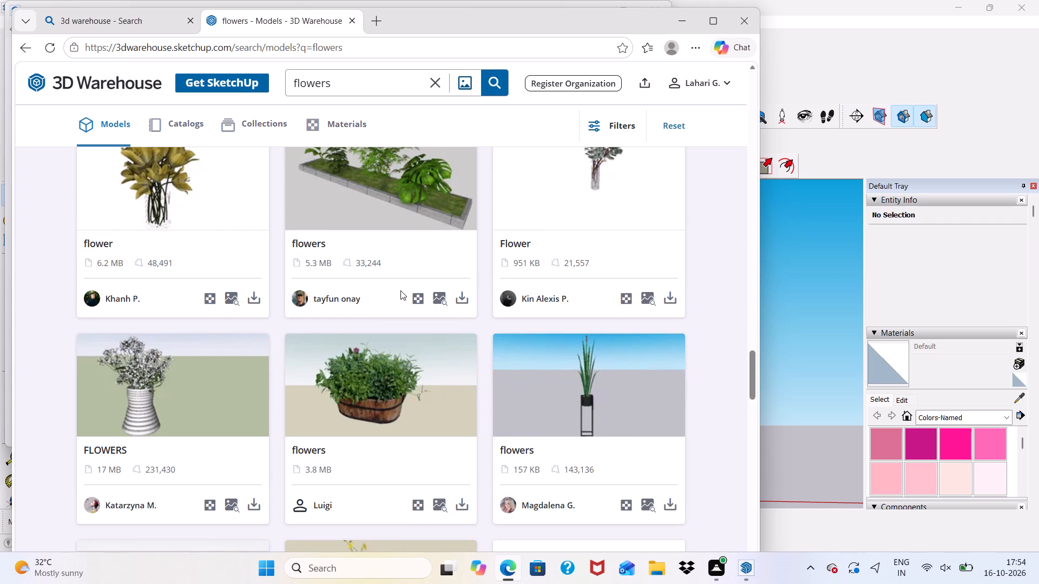
scroll(394, 284, down, 11)
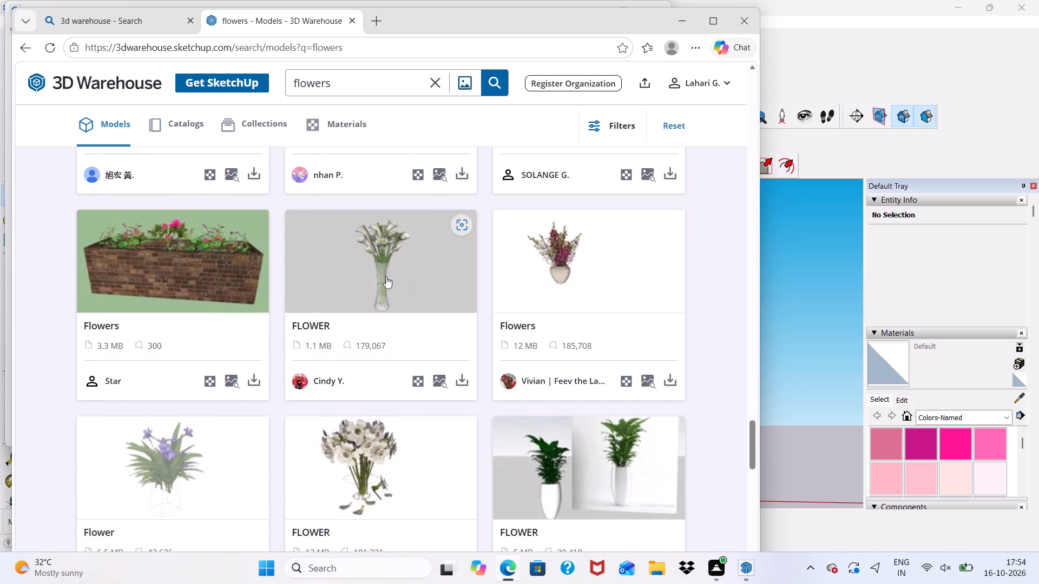
scroll(385, 276, down, 4)
scroll(338, 277, down, 4)
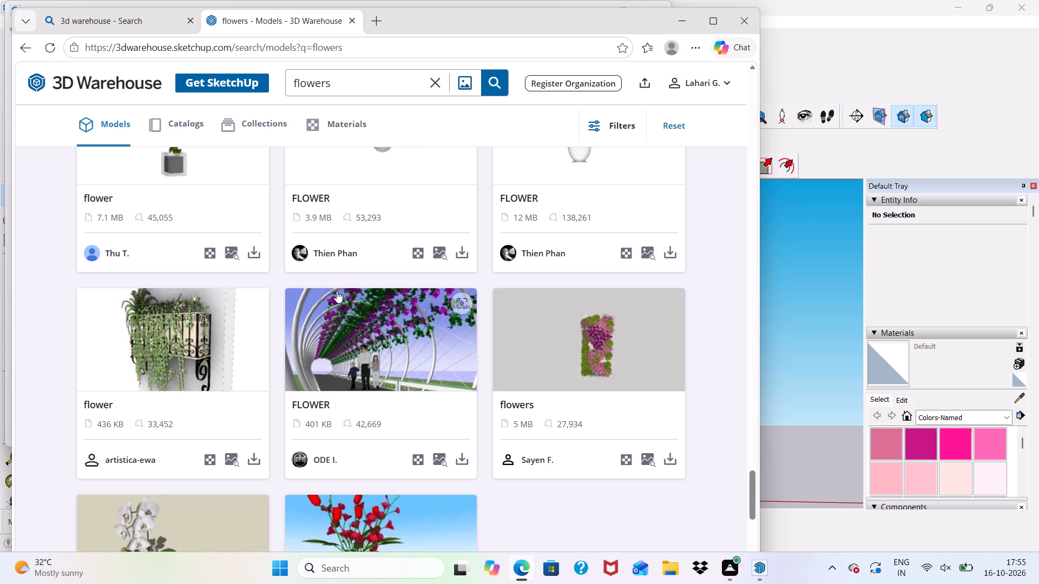
scroll(337, 291, down, 5)
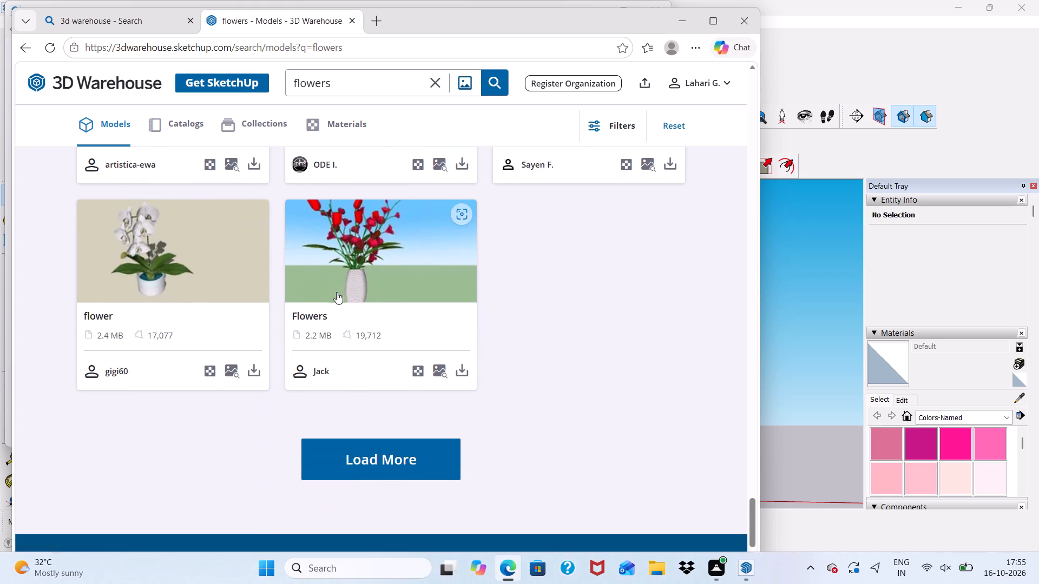
Download the 426 KB "Flowers" shrub model with yellow blooms as a SketchUp file, skipping the subscription video and declining the offer.
scroll(336, 293, up, 20)
scroll(336, 293, up, 4)
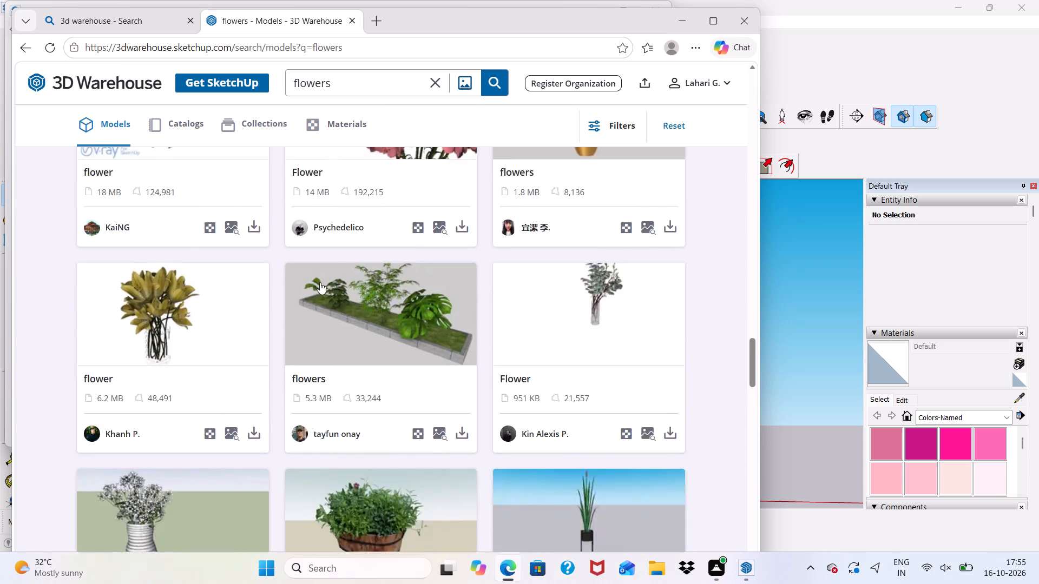
scroll(320, 282, up, 18)
scroll(316, 281, up, 5)
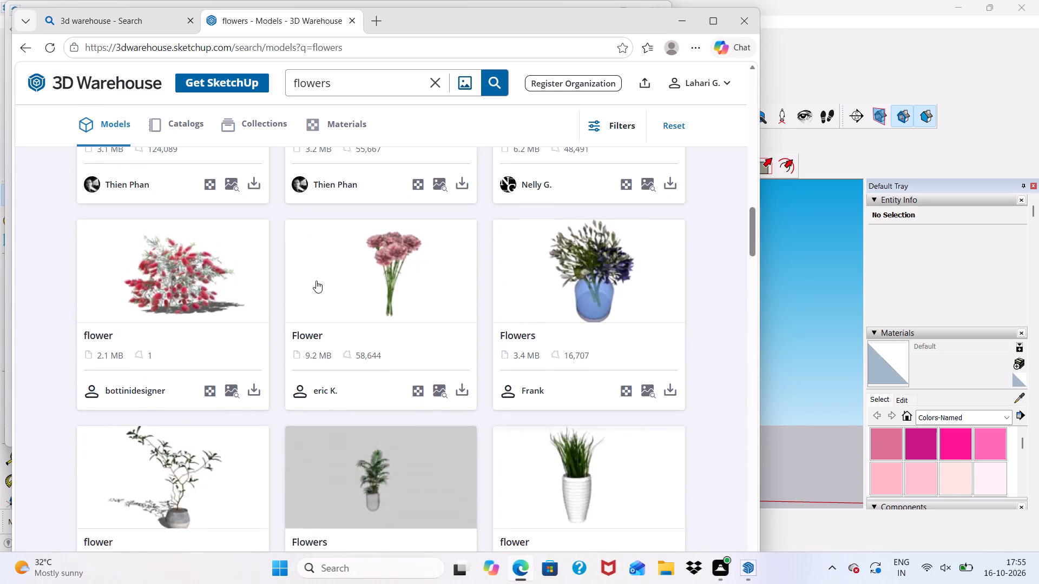
scroll(316, 281, up, 8)
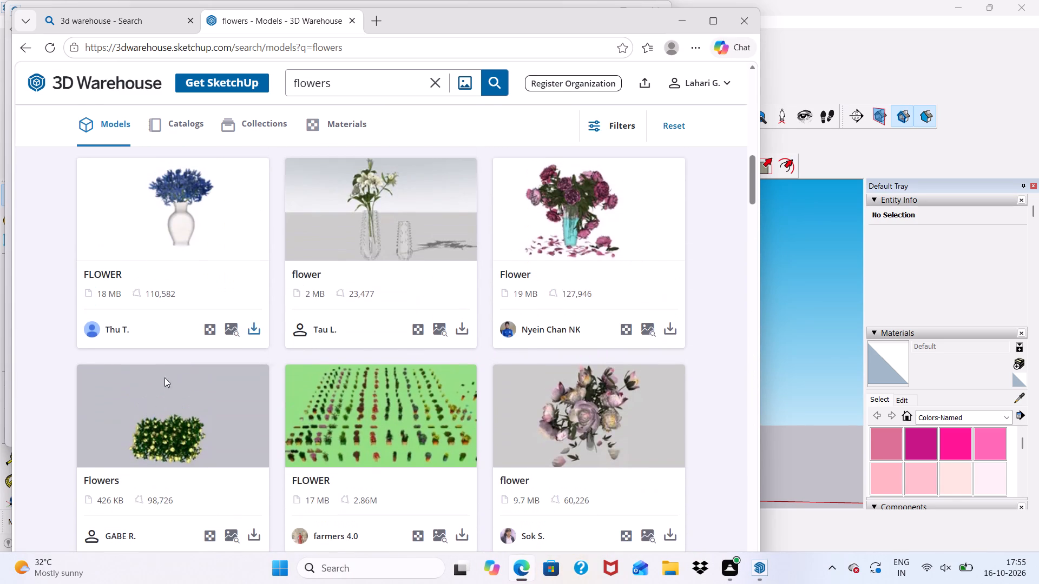
scroll(155, 444, down, 1)
click(252, 465)
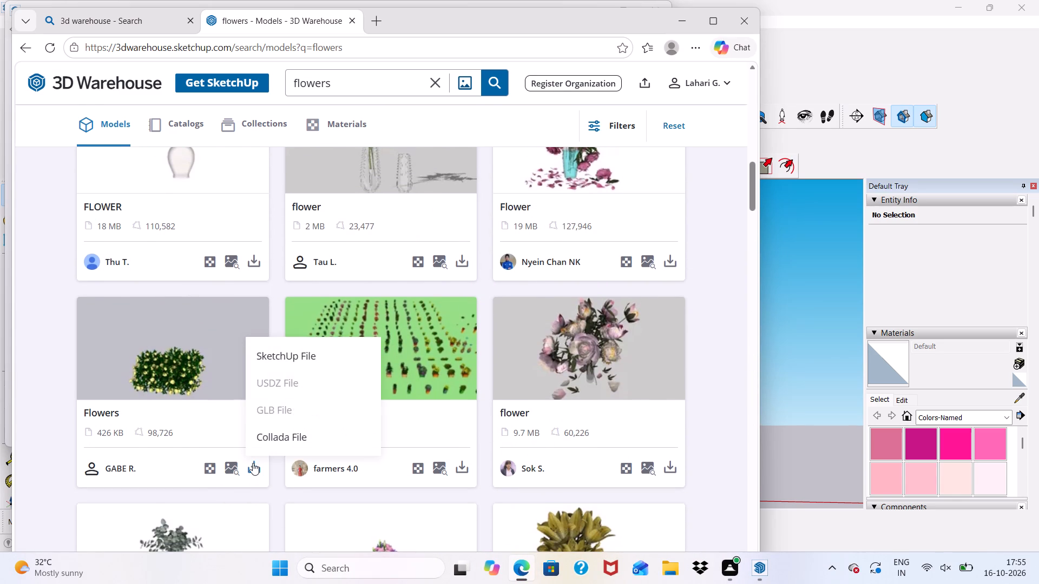
click(281, 360)
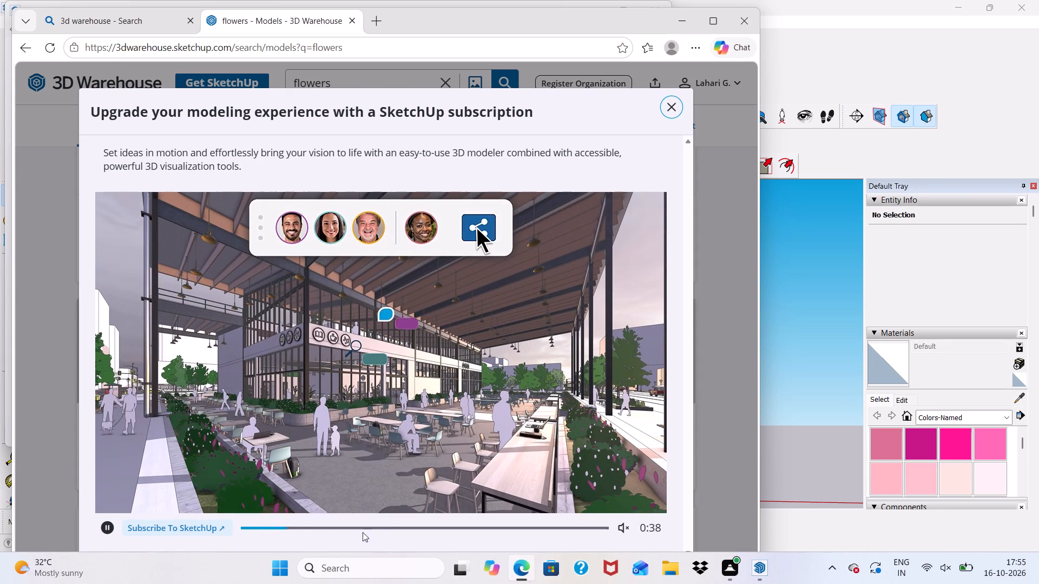
drag(288, 524, 546, 513)
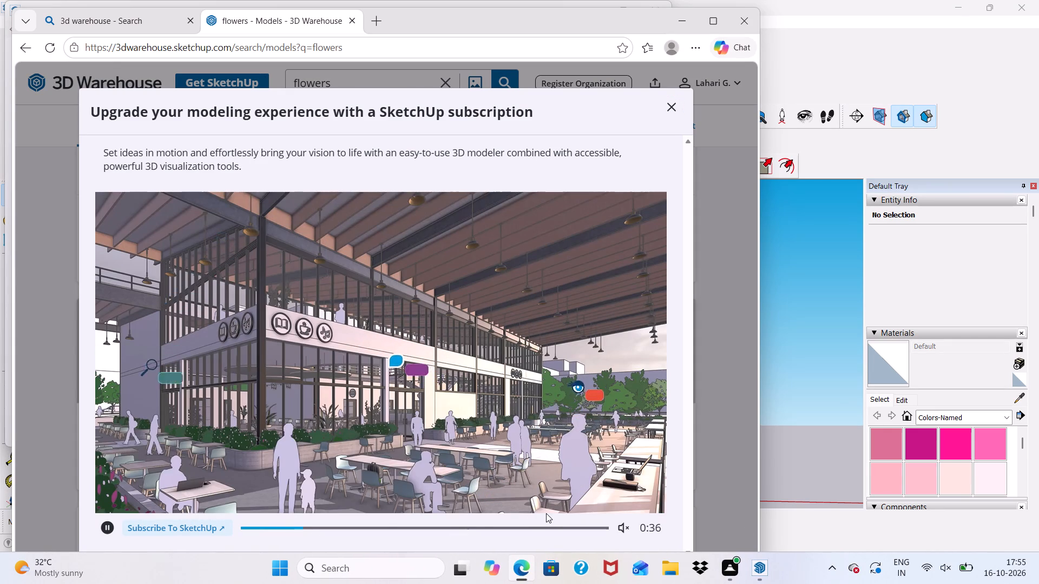
drag(546, 513, 548, 513)
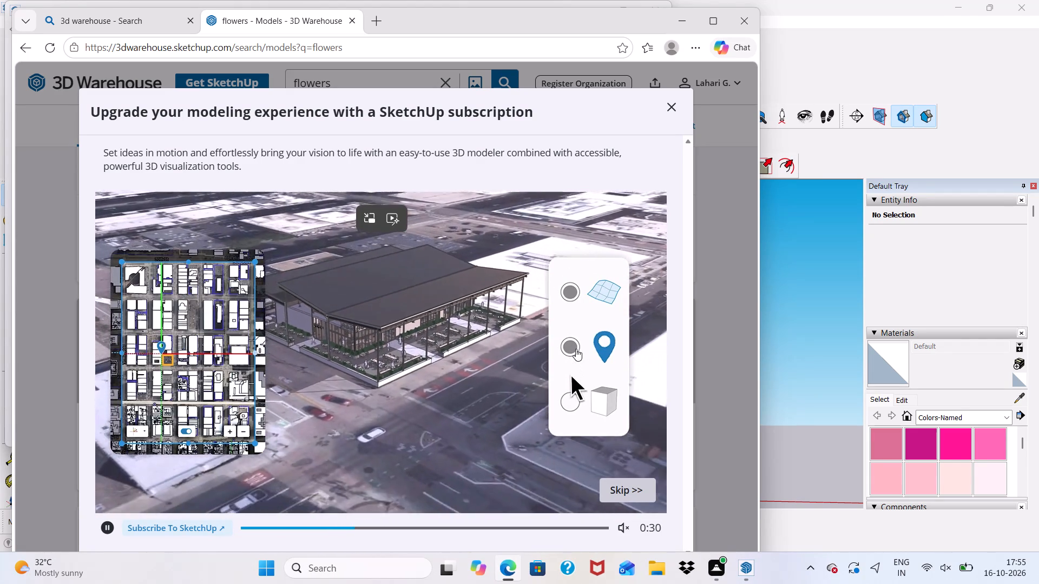
click(576, 349)
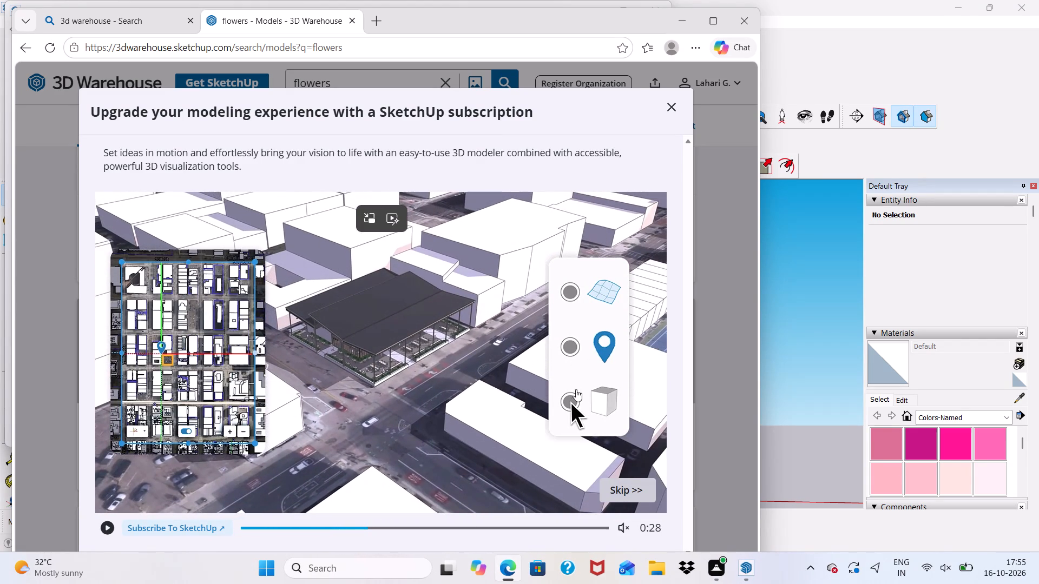
click(620, 497)
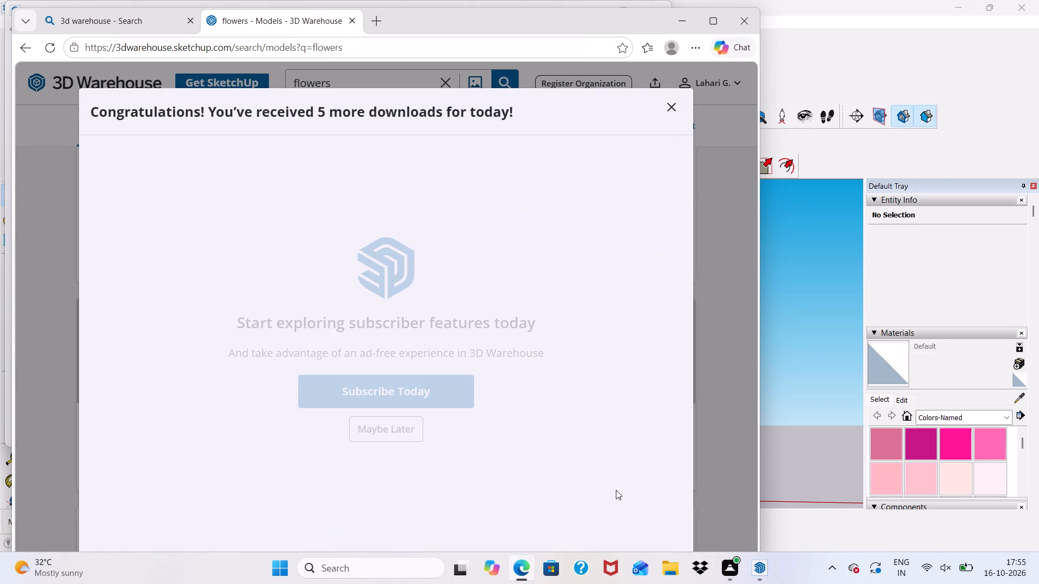
click(371, 429)
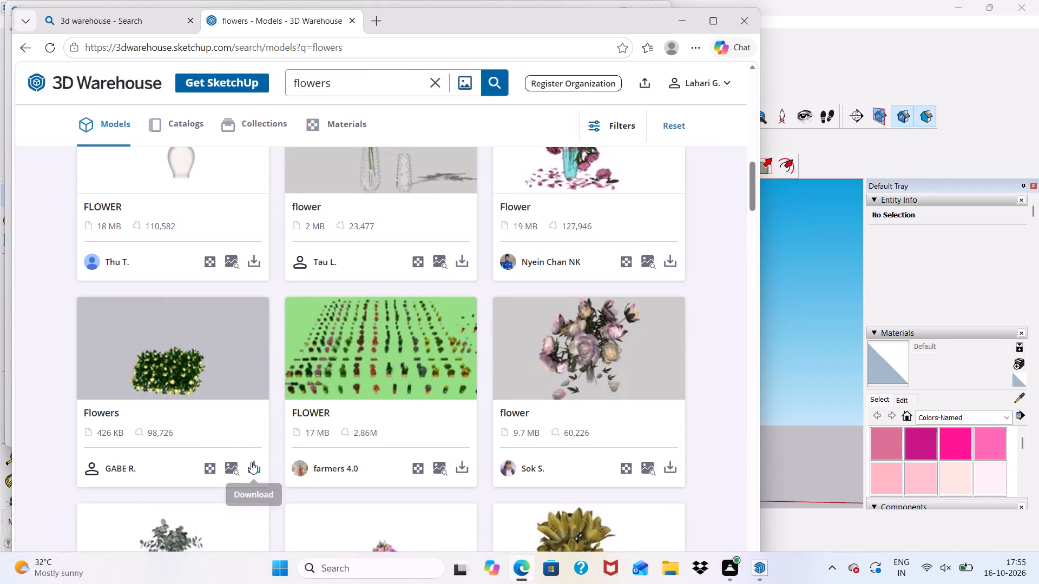
click(251, 462)
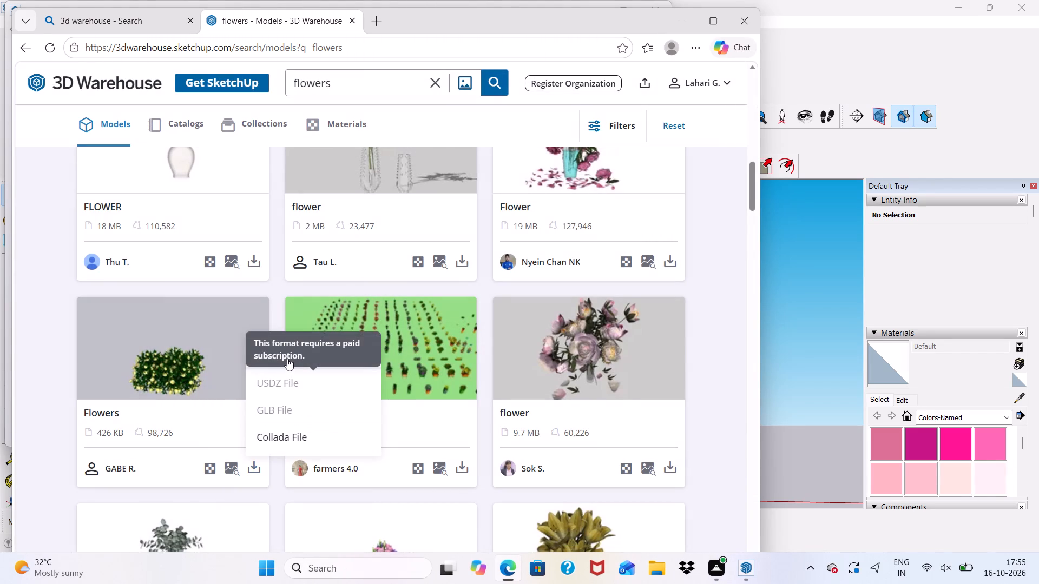
click(287, 359)
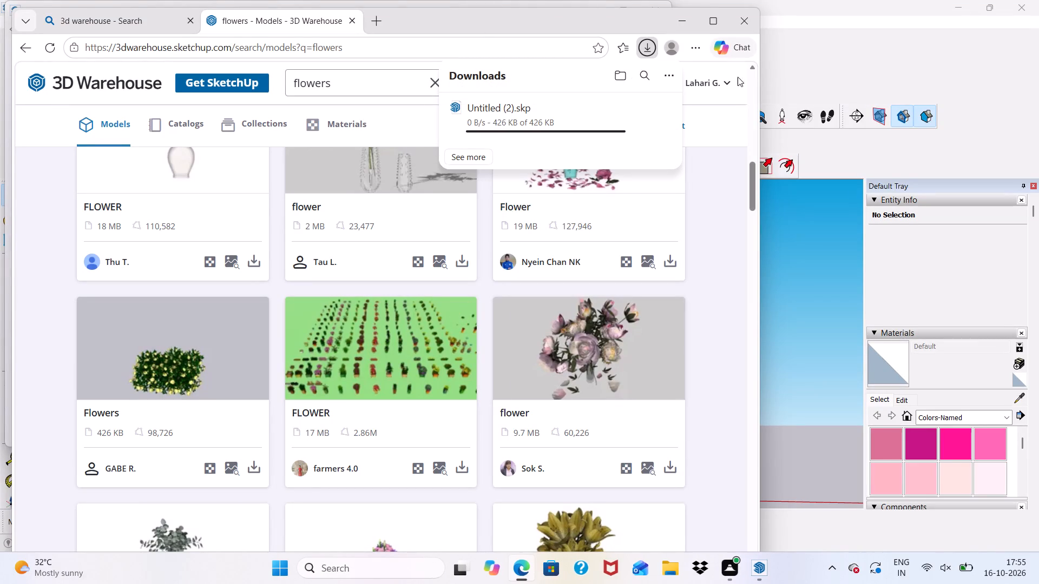
Close the browser and the 3D Warehouse window to return to the house model in SketchUp.
click(738, 11)
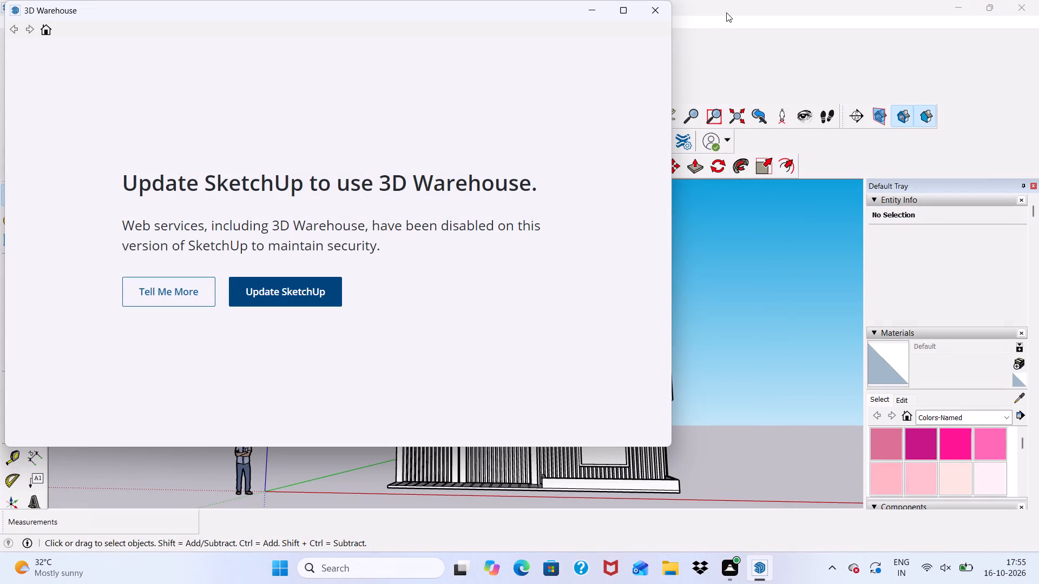
click(656, 16)
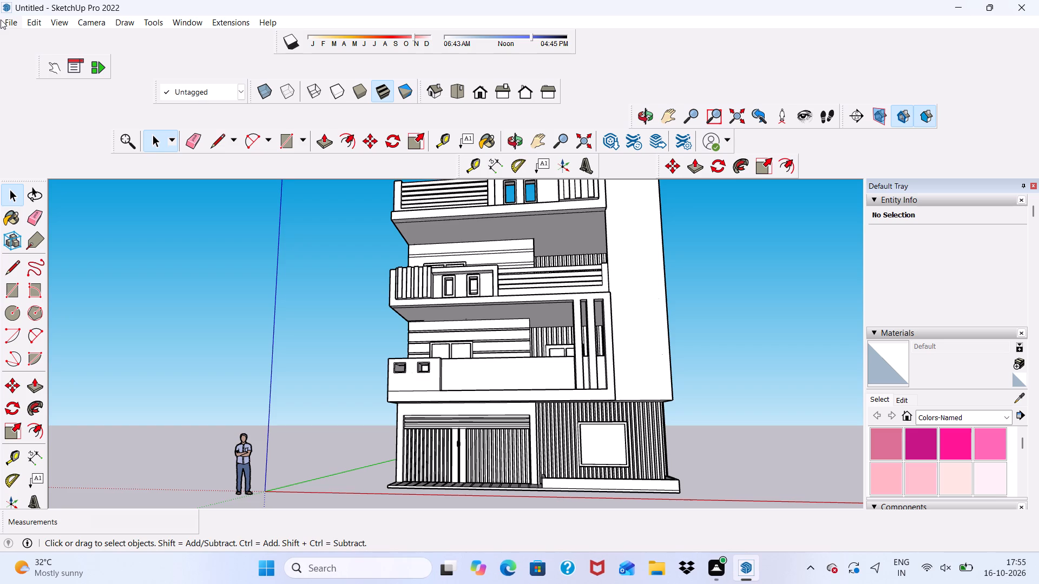
Import the Untitled (2) SketchUp file from Downloads and place it on the ground beside the house's front corner, near the plain side wall.
click(1, 19)
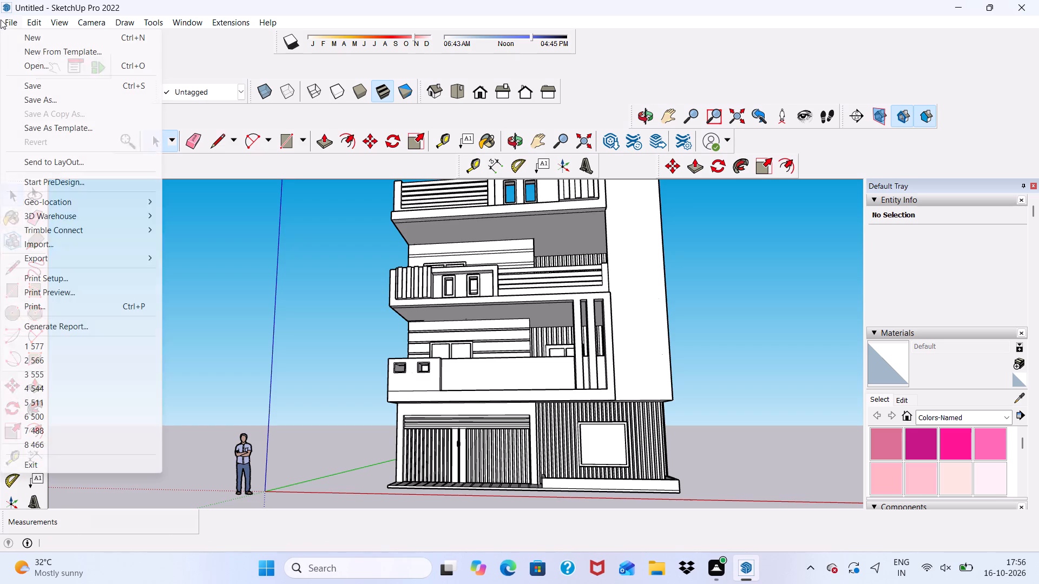
click(74, 249)
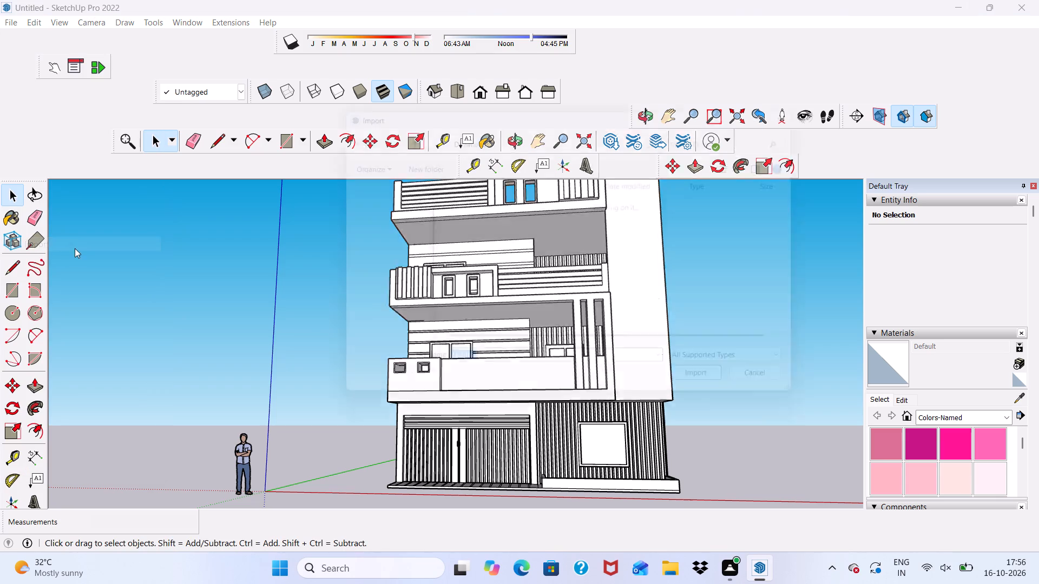
click(475, 216)
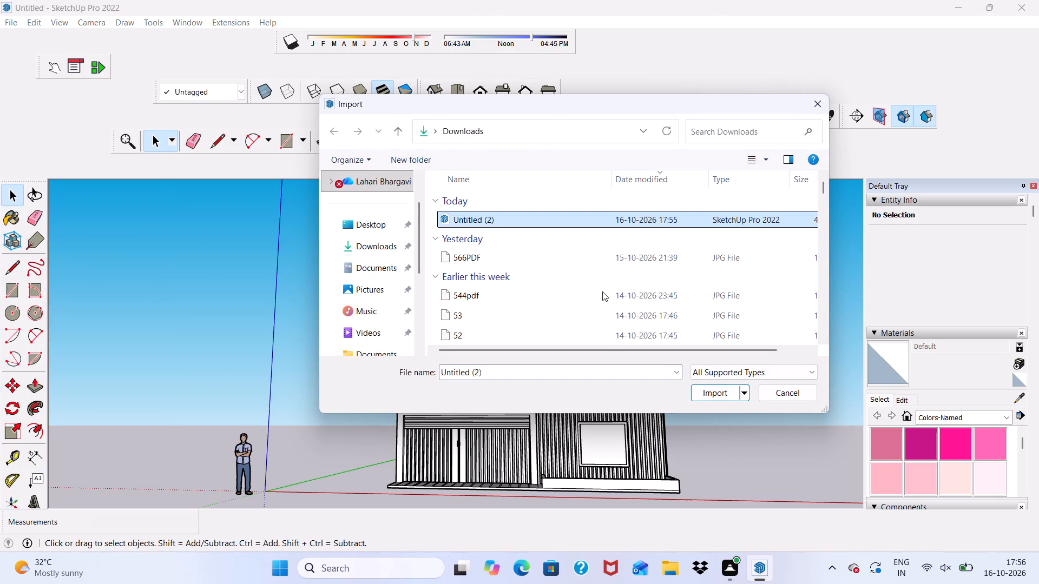
click(712, 393)
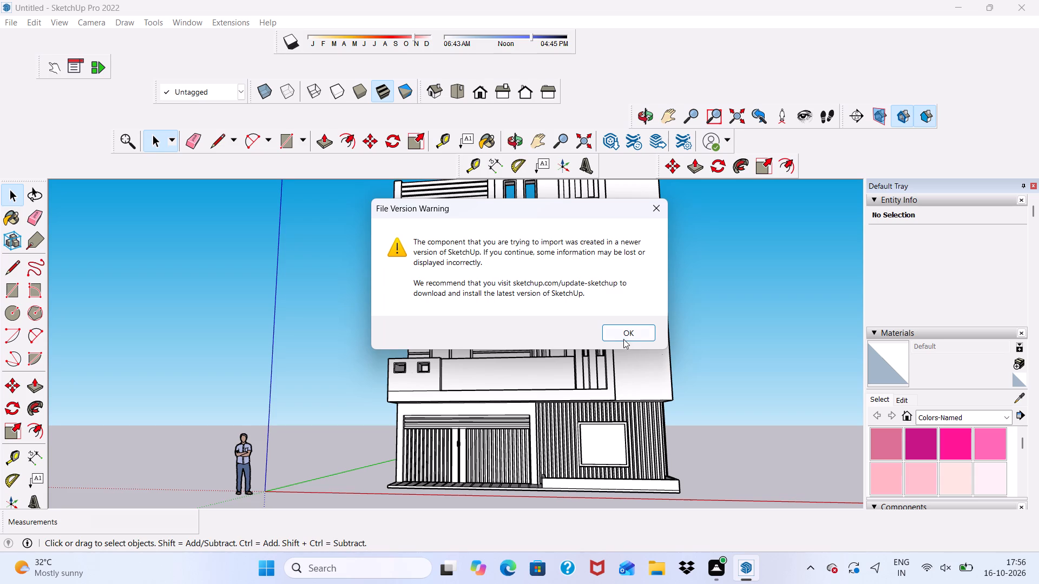
click(626, 335)
scroll(616, 372, down, 2)
middle_drag(621, 422, 603, 490)
scroll(583, 485, up, 3)
scroll(494, 504, down, 2)
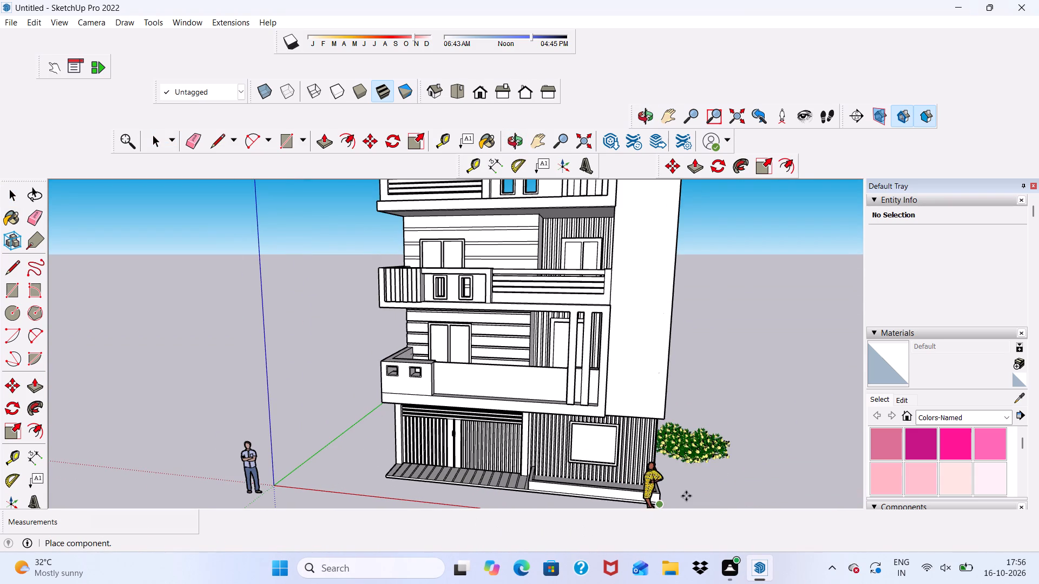
click(715, 477)
Inspect the imported yellow-flower shrub beside the house, and undo its placement.
scroll(725, 441, up, 7)
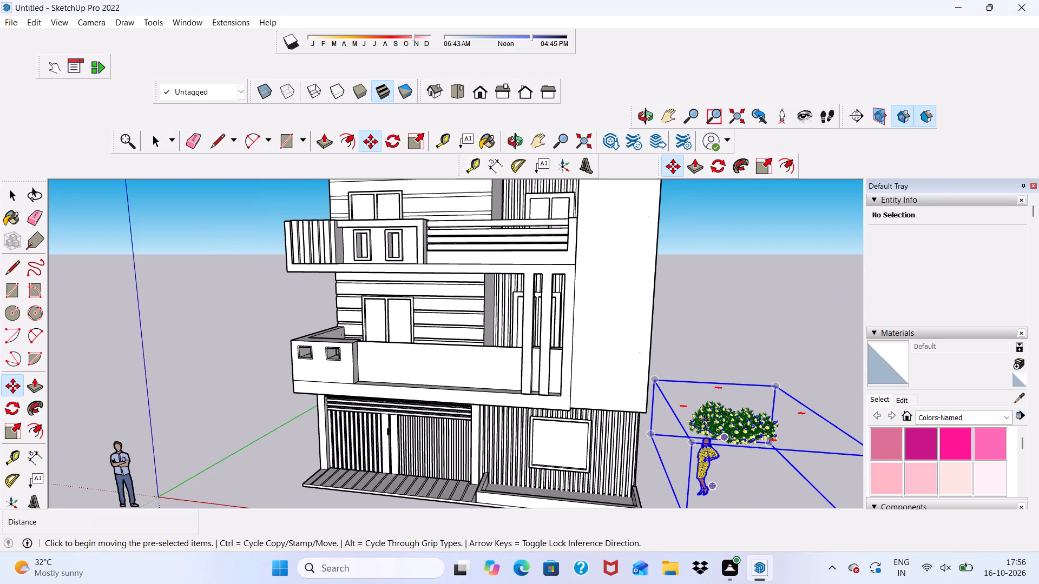
scroll(704, 420, up, 4)
middle_drag(706, 420, 636, 455)
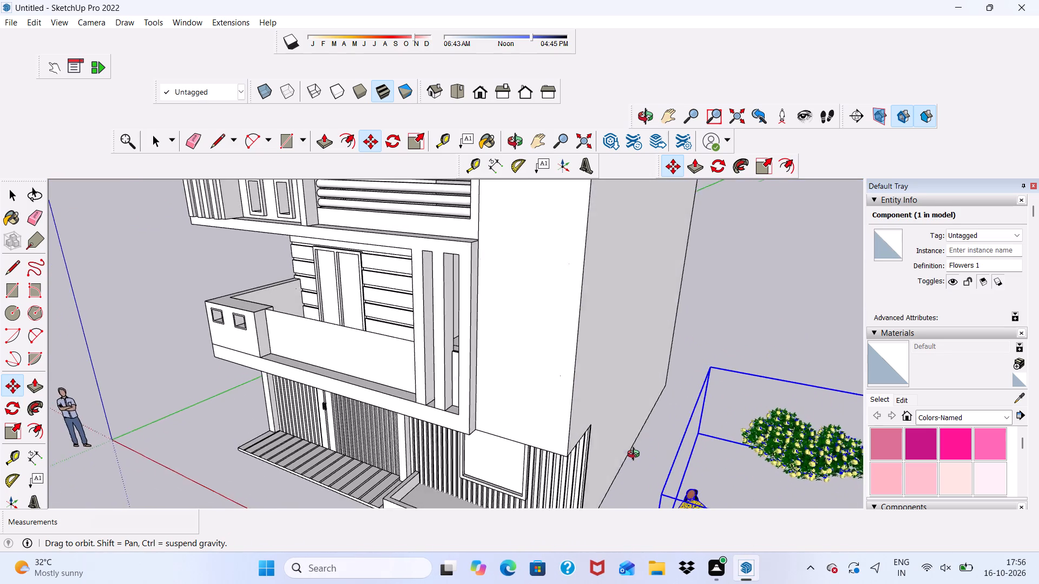
middle_drag(636, 455, 741, 381)
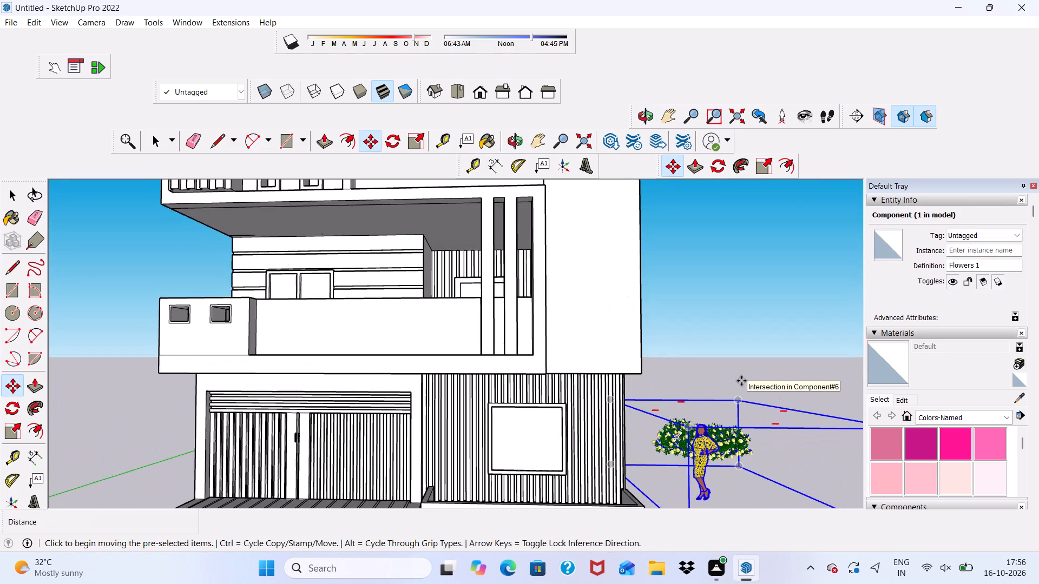
key(ctrl+z)
key(space)
scroll(479, 409, up, 1)
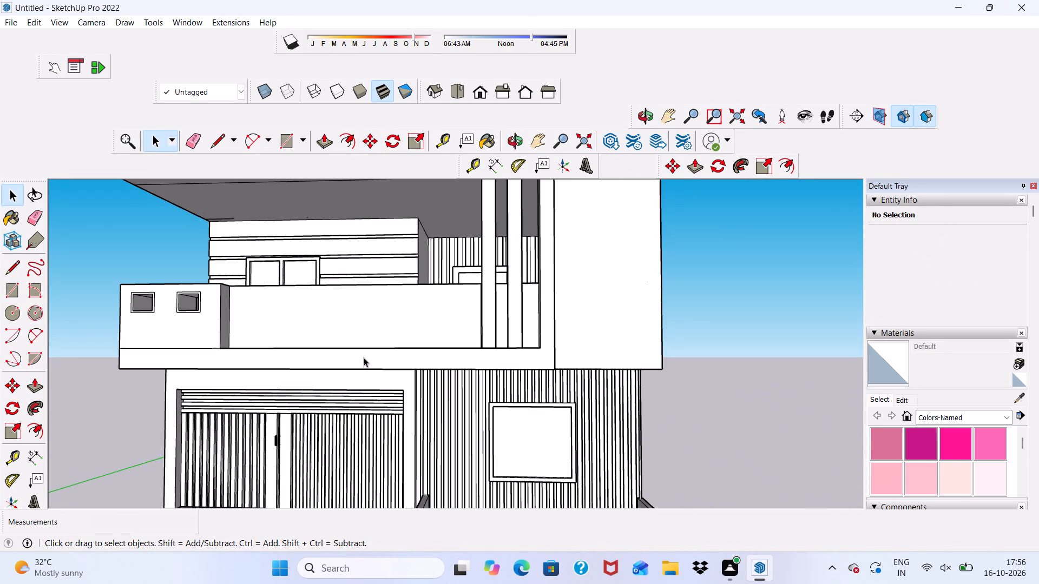
Open 3D Warehouse and go on to its website in Edge through the recent "3d warehouse" search.
click(6, 28)
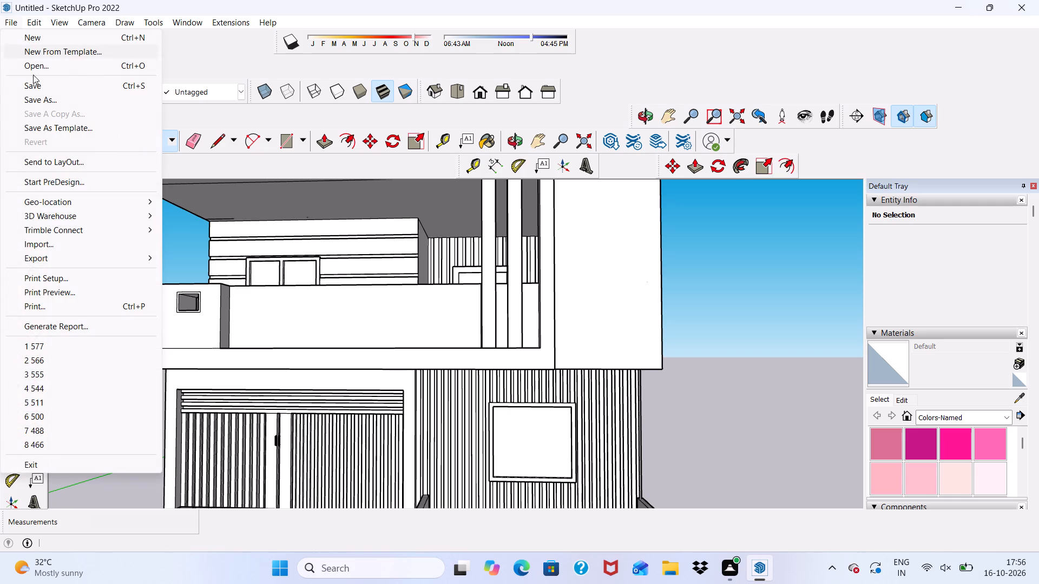
click(615, 142)
click(616, 142)
scroll(406, 188, down, 1)
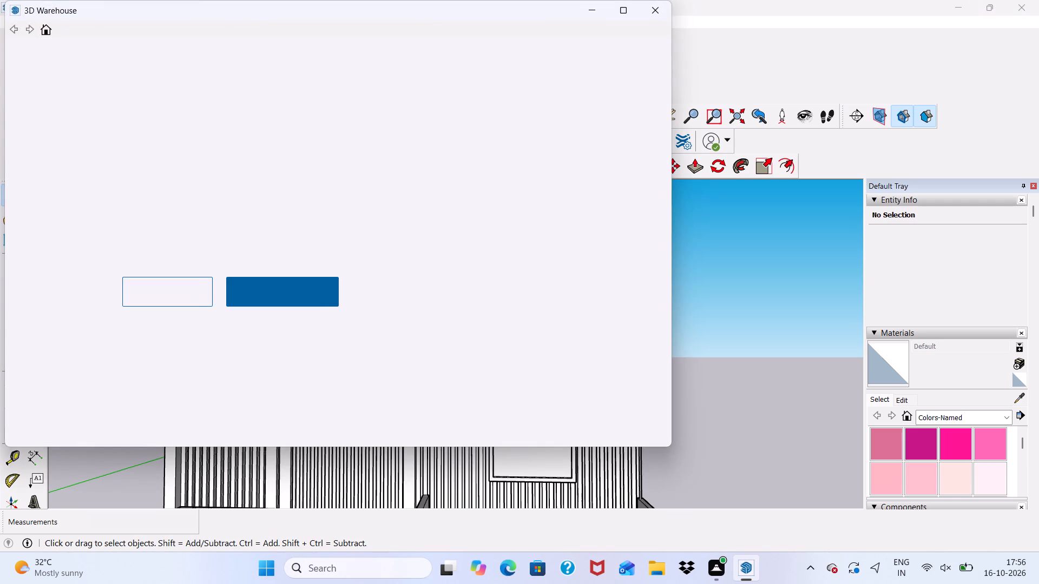
click(308, 298)
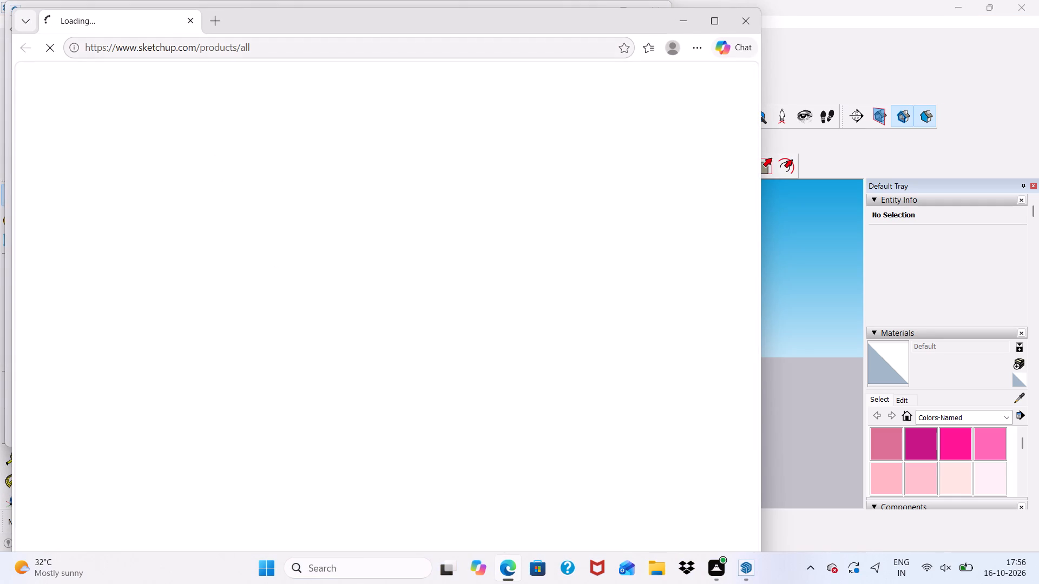
click(252, 53)
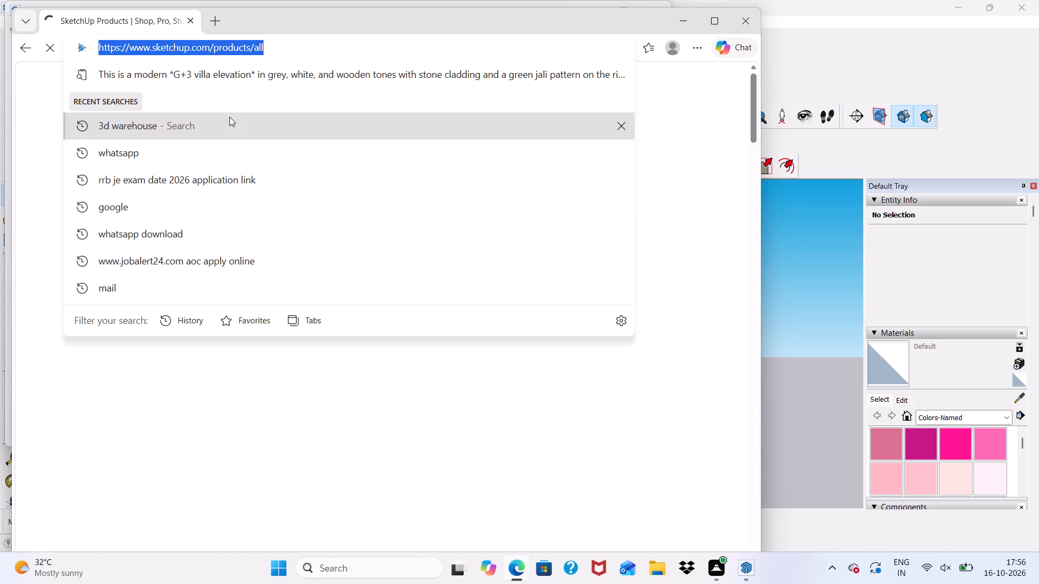
click(229, 117)
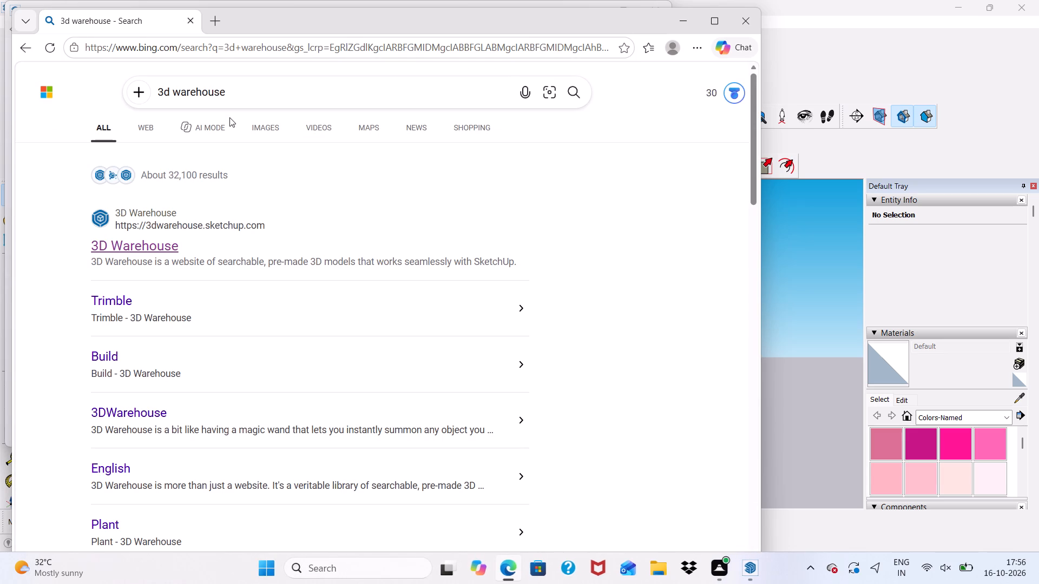
click(161, 248)
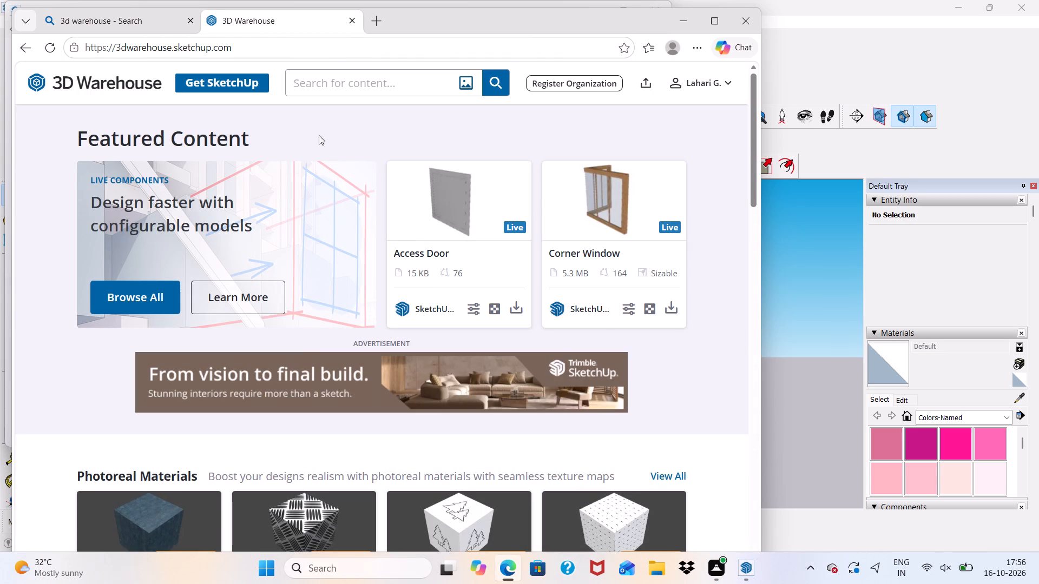
Search the 3D Warehouse models for "flowers".
click(385, 77)
key(f)
text(lo)
key(w)
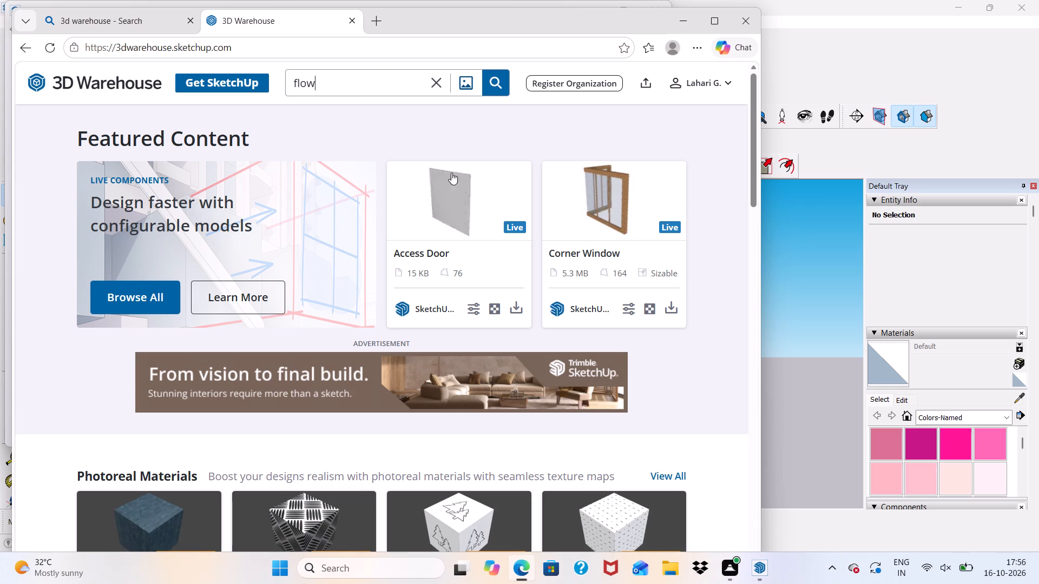
text(ers)
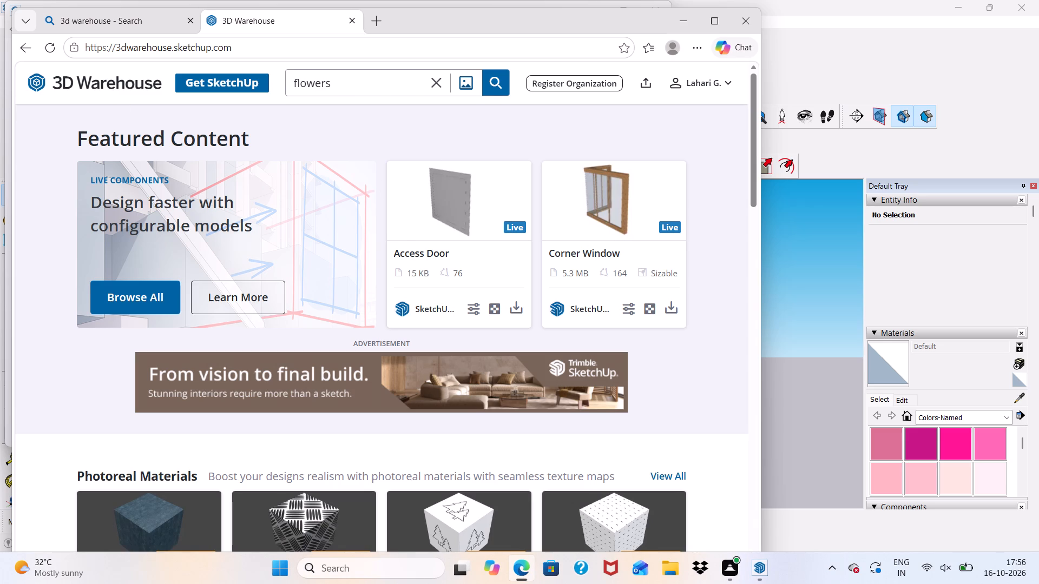
click(491, 90)
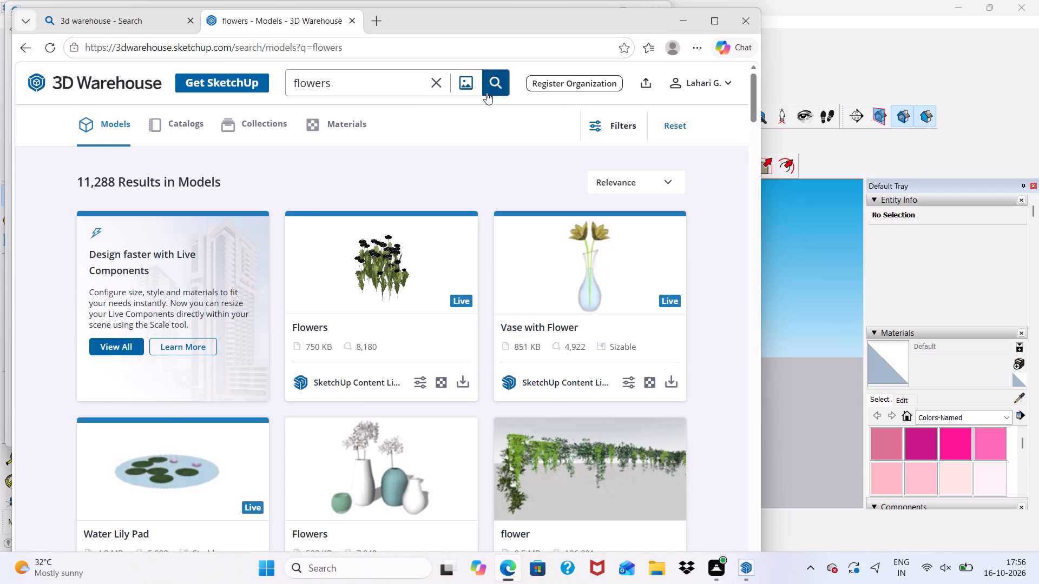
Find the 21 MB "Flowers" model of potted palms and leafy plants and download it as a SketchUp file.
scroll(484, 129, down, 1)
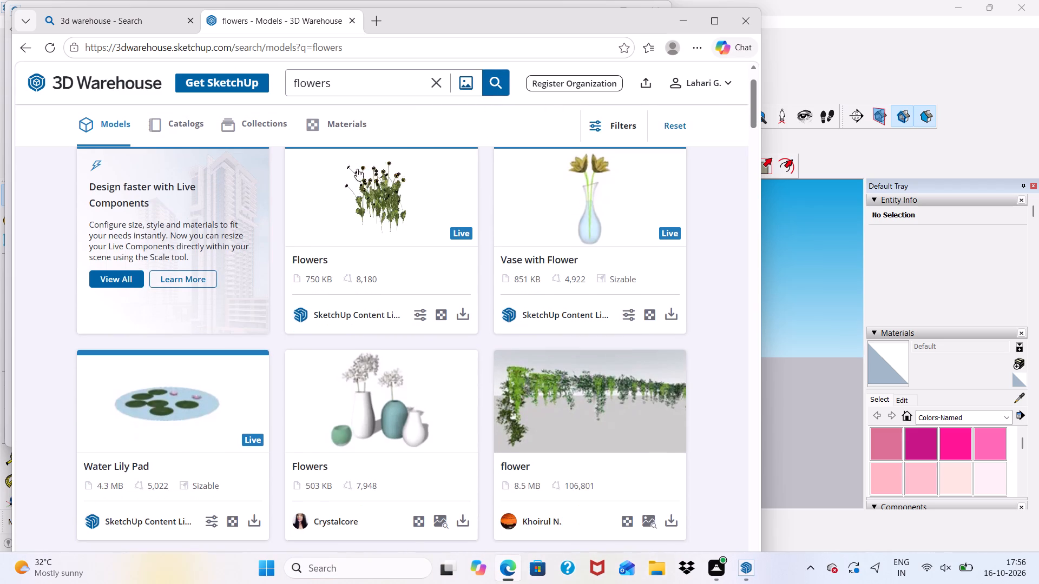
scroll(358, 176, down, 8)
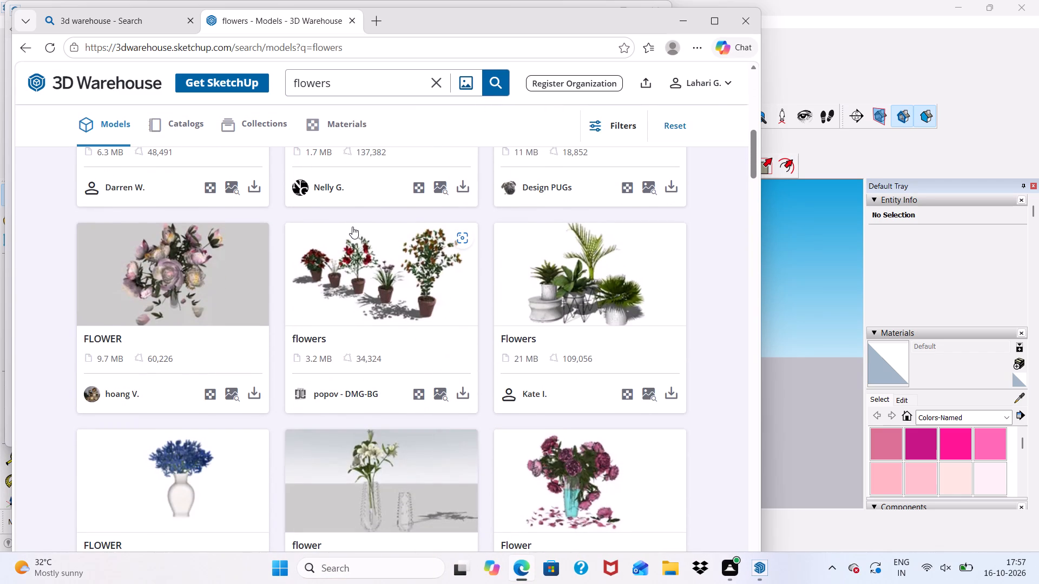
scroll(352, 227, down, 1)
scroll(399, 270, down, 1)
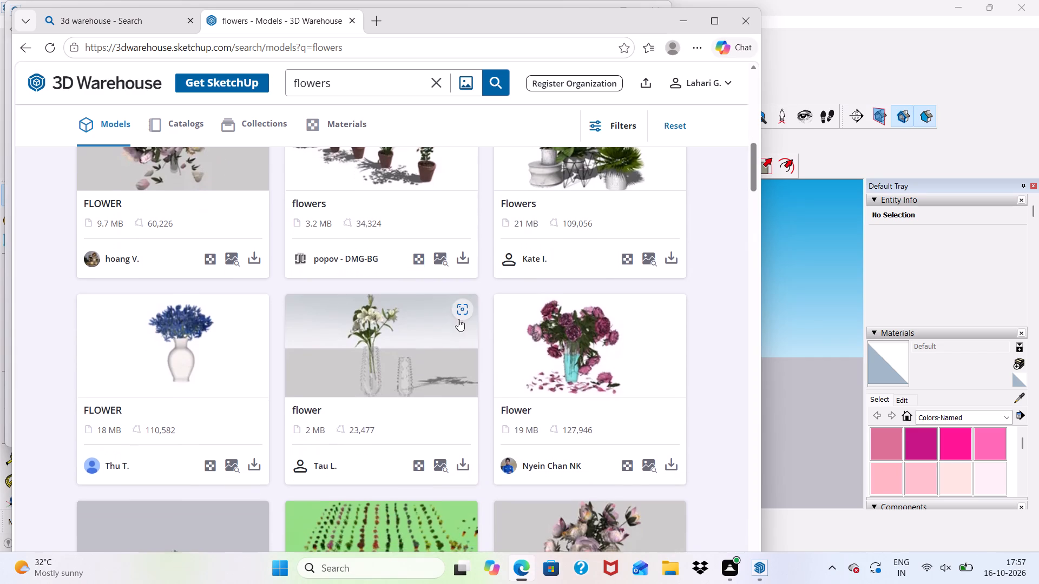
scroll(494, 308, up, 1)
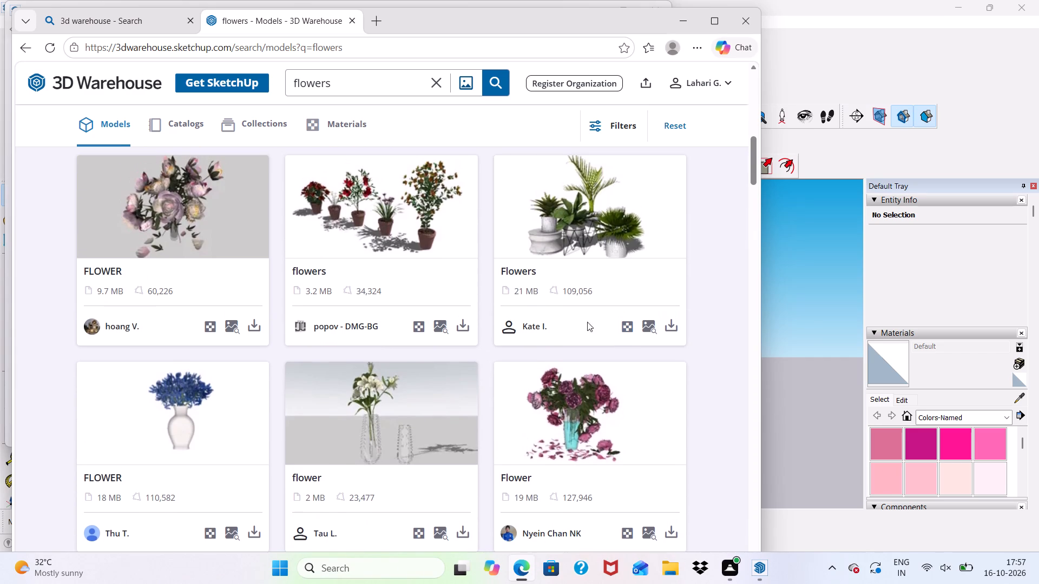
click(672, 326)
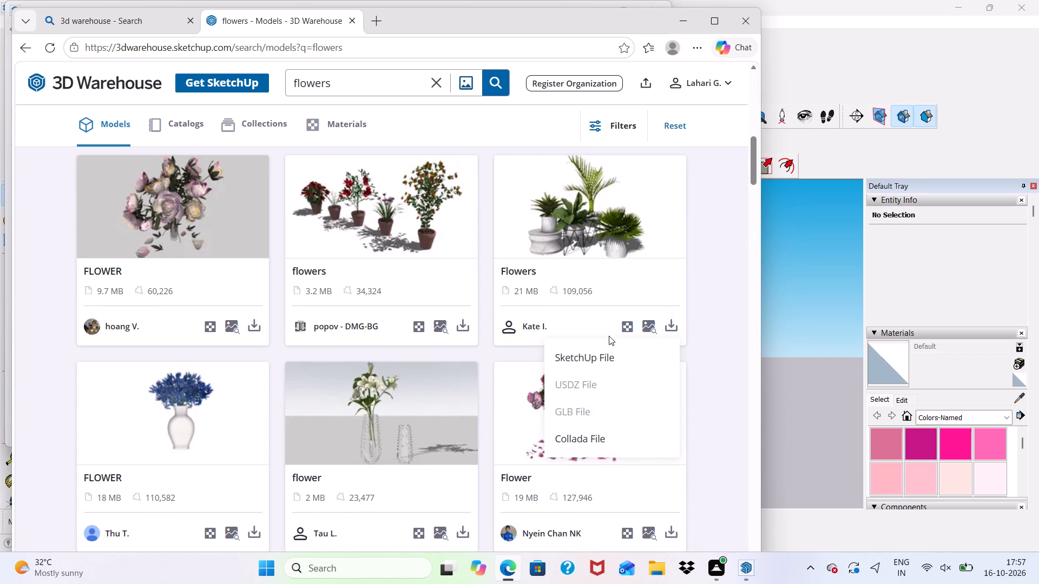
click(606, 355)
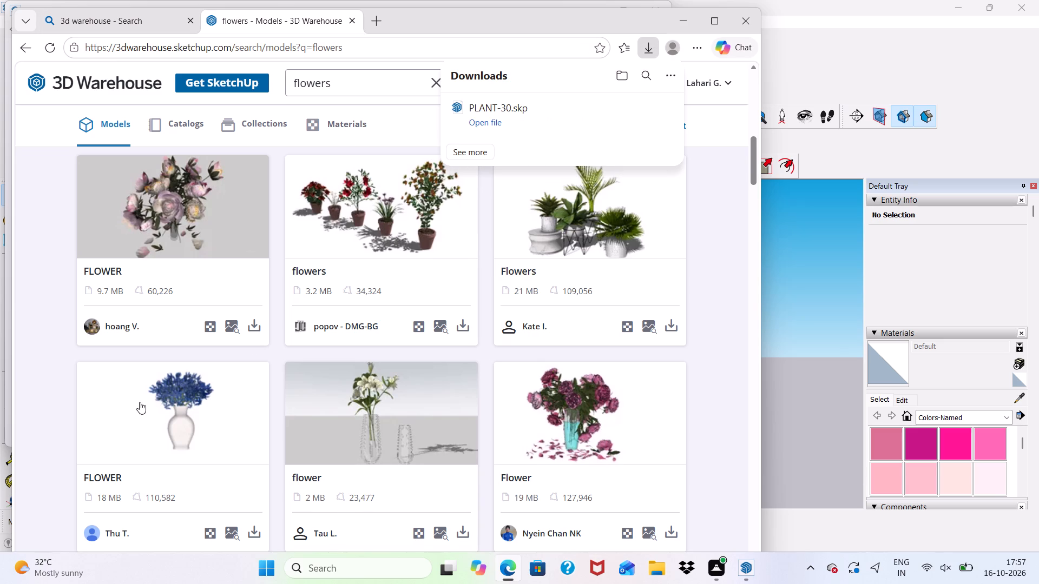
Close the browser and the 3D Warehouse window to return to the house model in SketchUp.
click(749, 17)
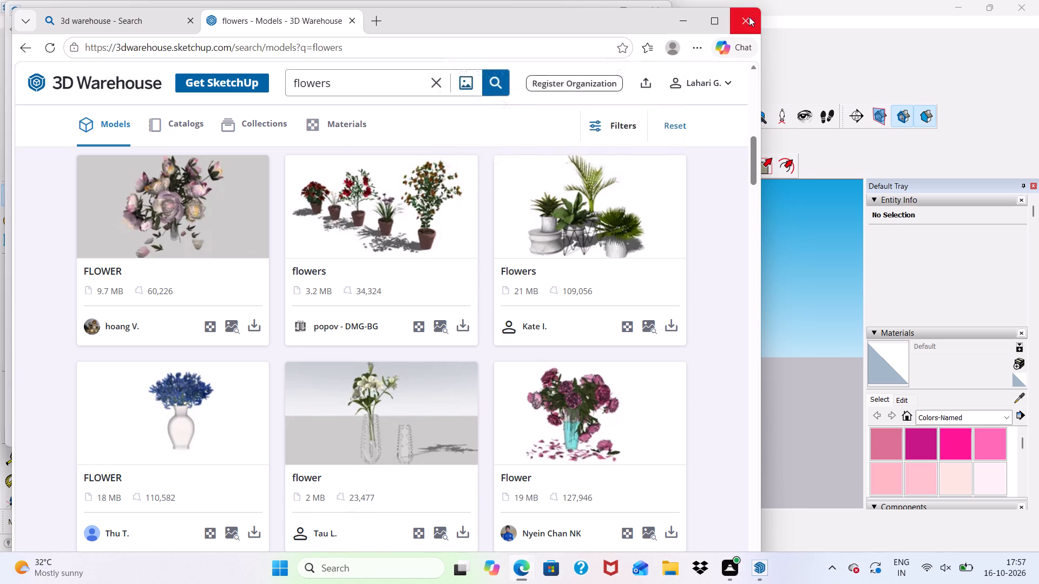
click(654, 12)
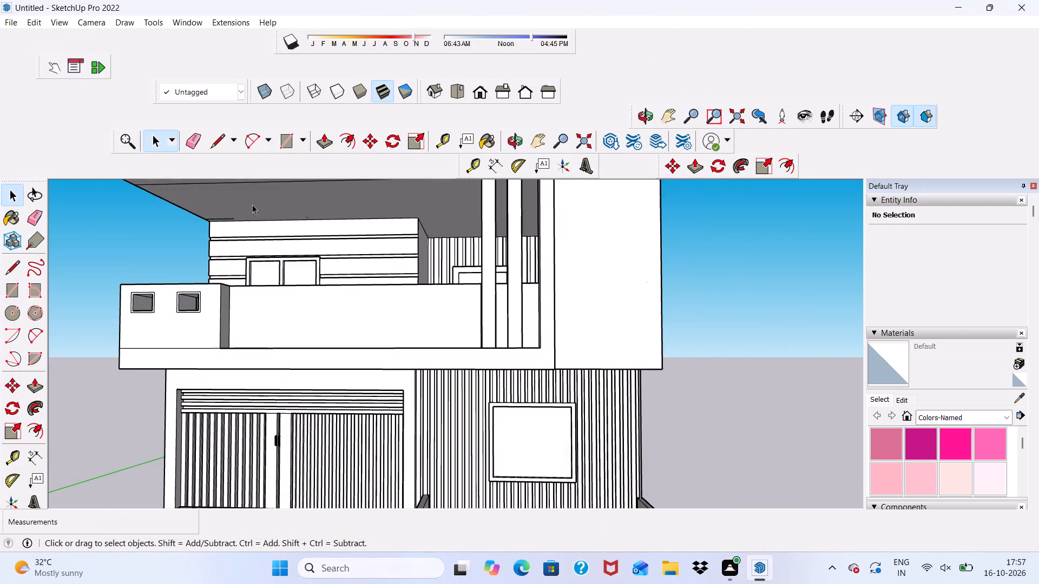
Import the PLANT-30 SketchUp file from Downloads into the house model.
click(6, 21)
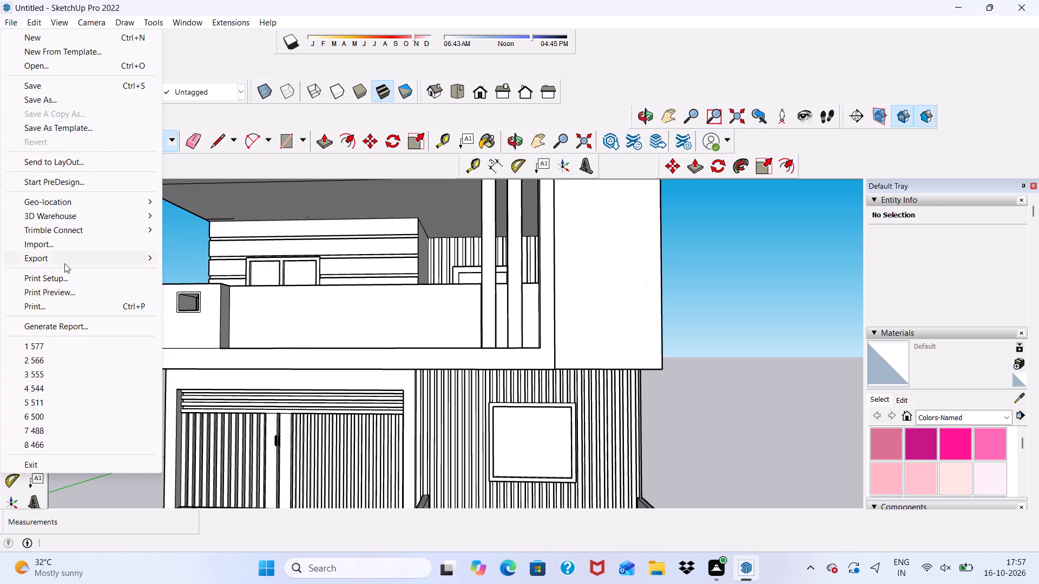
click(67, 247)
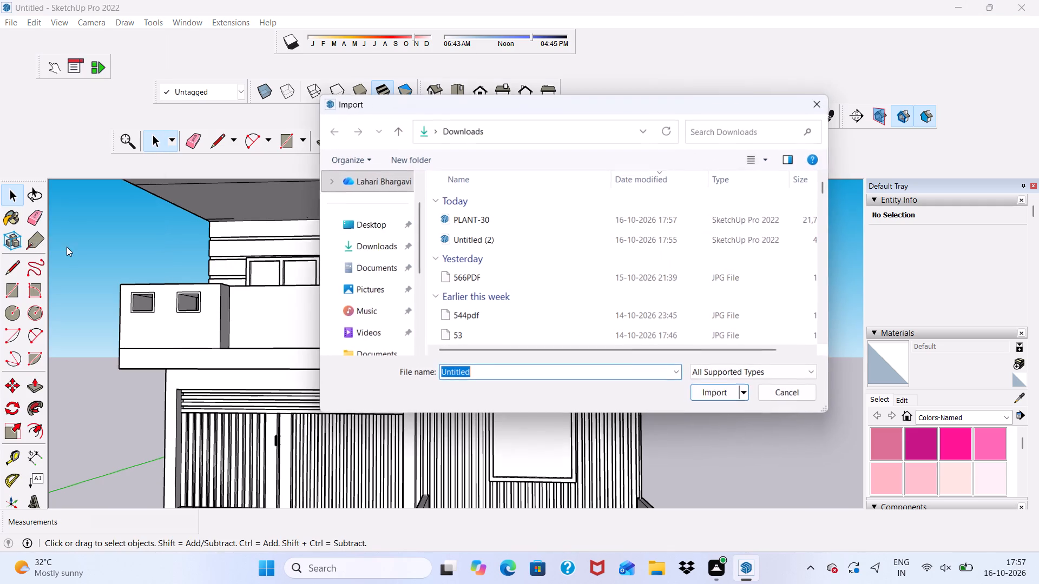
click(465, 226)
scroll(679, 317, up, 1)
click(728, 398)
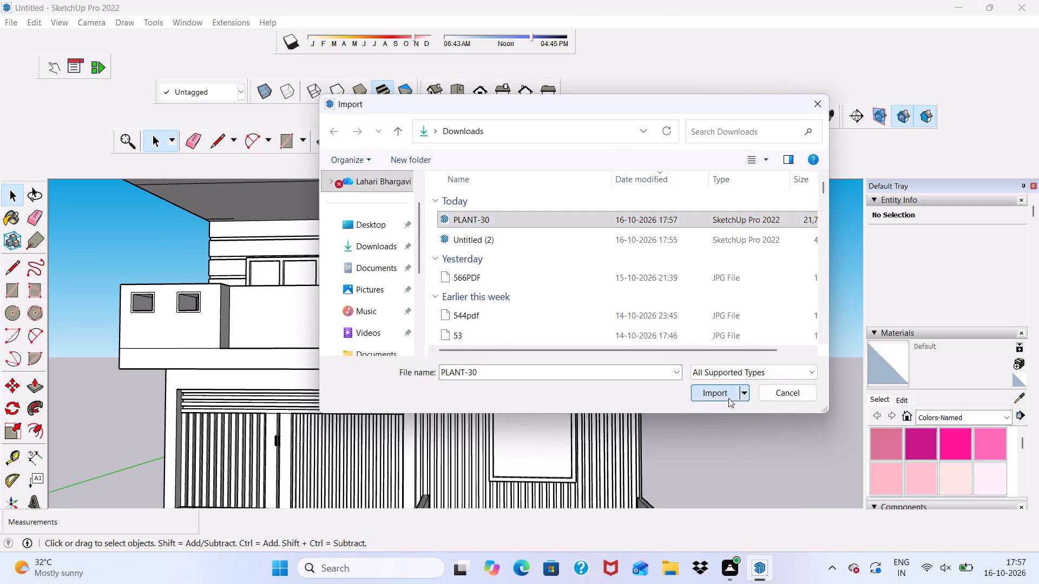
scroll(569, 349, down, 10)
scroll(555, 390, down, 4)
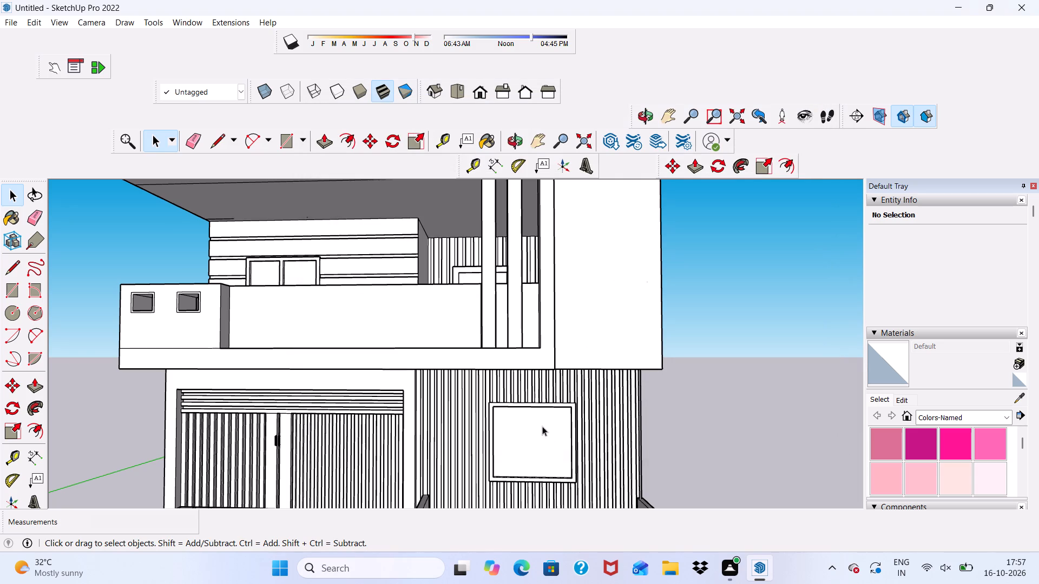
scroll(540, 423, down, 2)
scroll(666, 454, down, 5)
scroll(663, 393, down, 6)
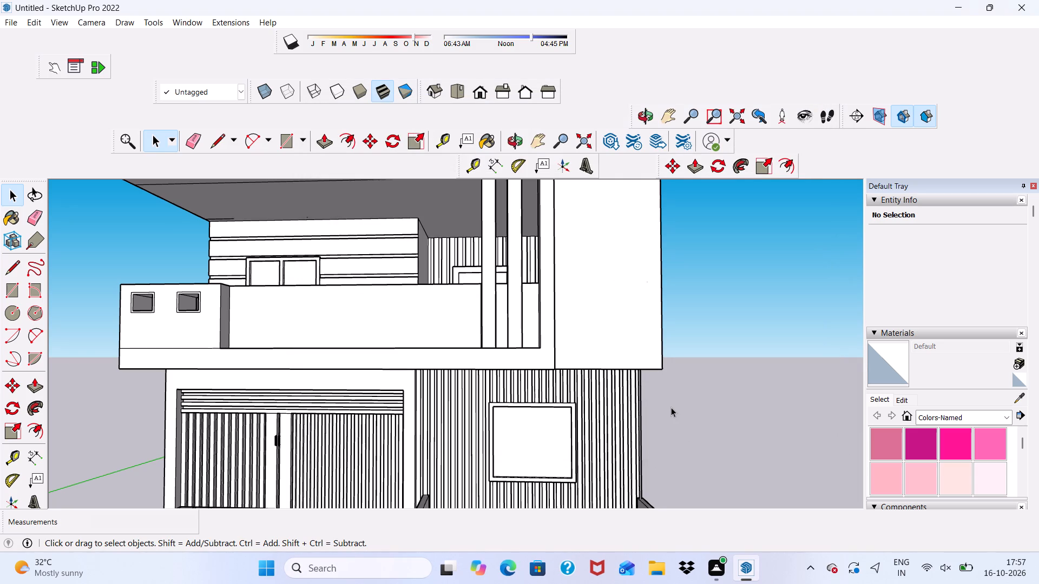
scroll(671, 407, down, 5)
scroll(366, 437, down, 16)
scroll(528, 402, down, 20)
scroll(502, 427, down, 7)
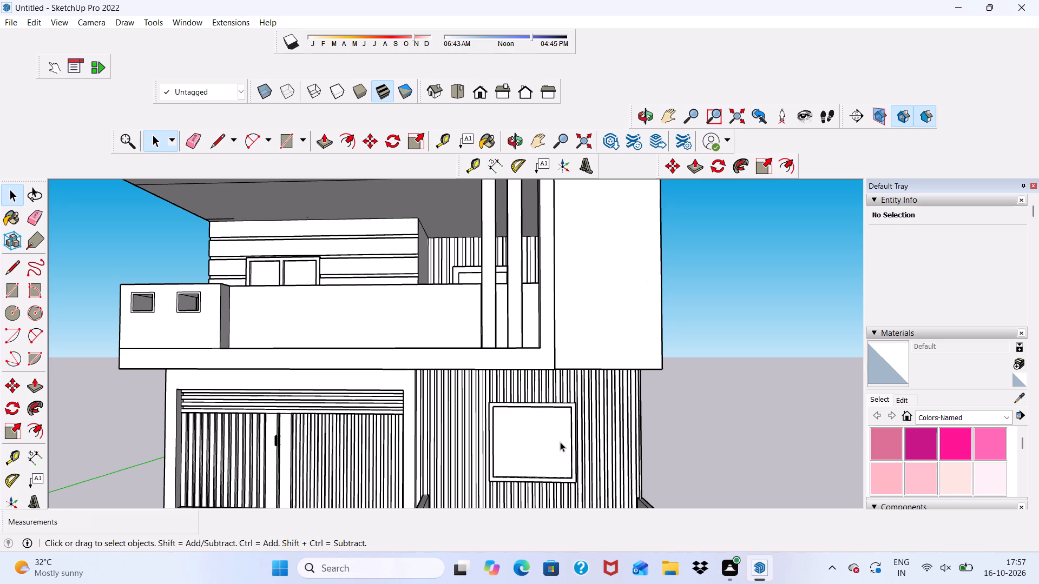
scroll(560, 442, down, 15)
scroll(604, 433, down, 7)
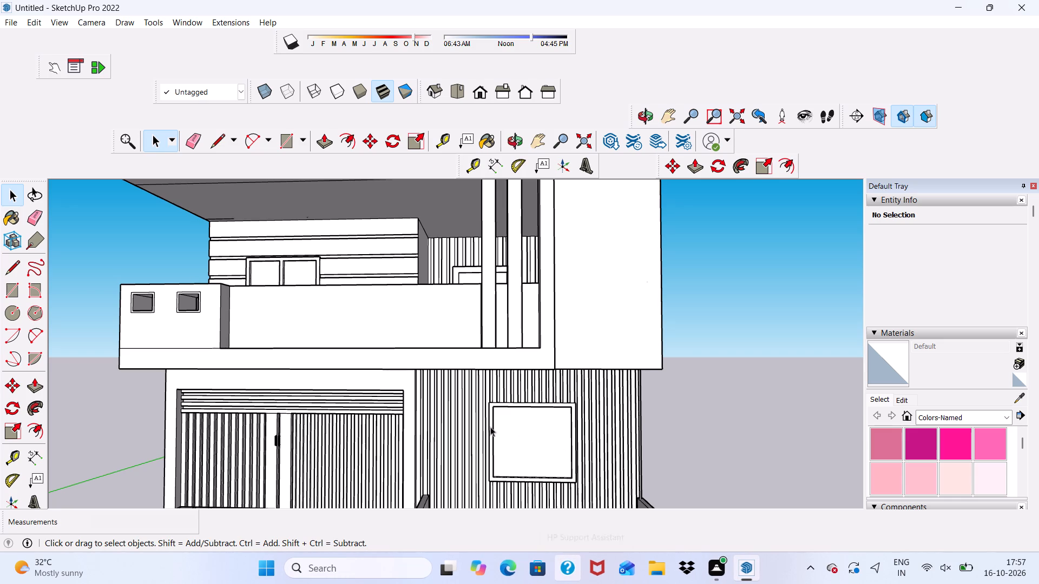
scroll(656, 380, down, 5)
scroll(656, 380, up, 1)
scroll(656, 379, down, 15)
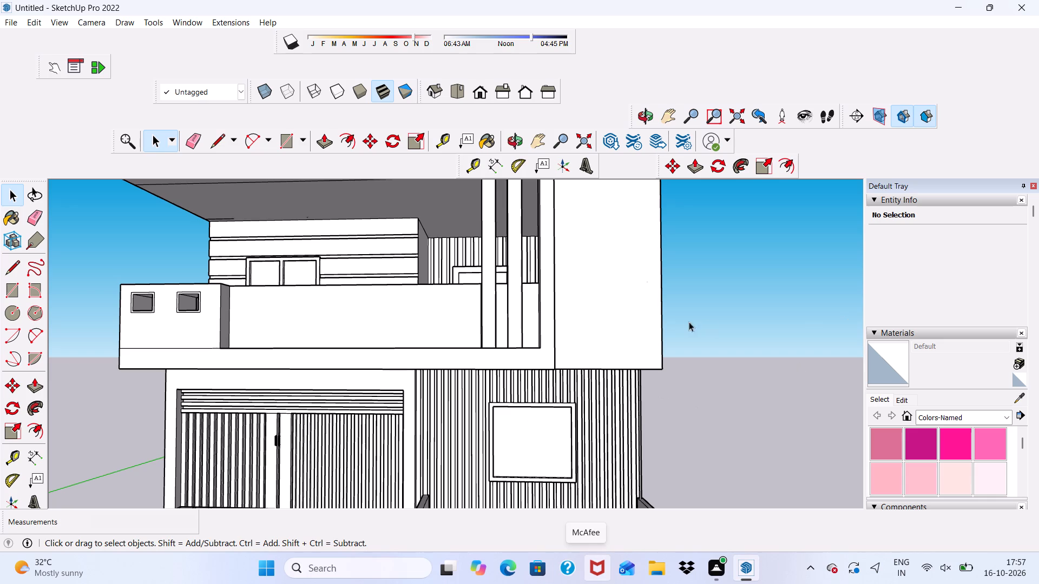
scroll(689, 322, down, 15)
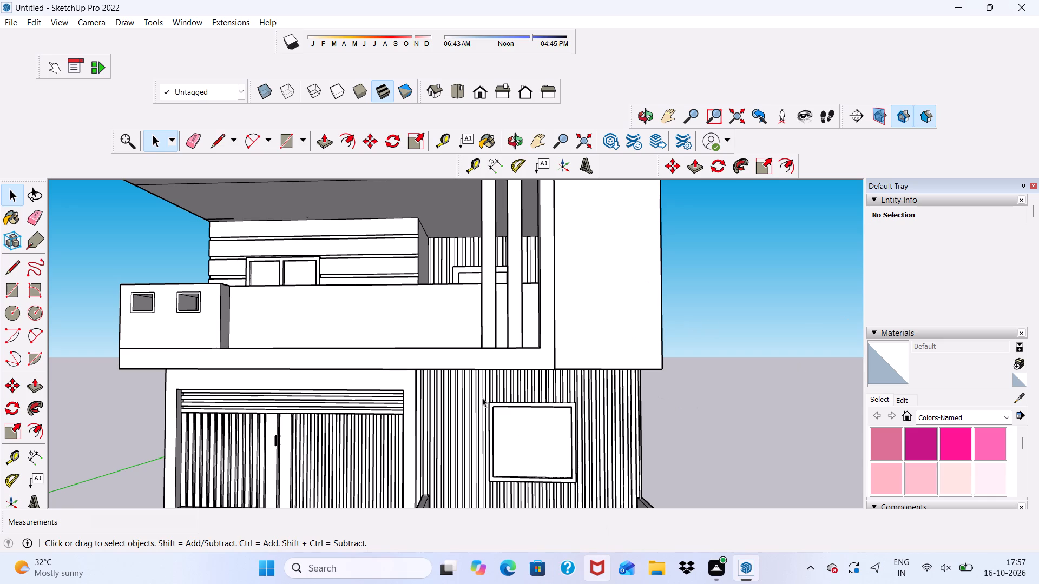
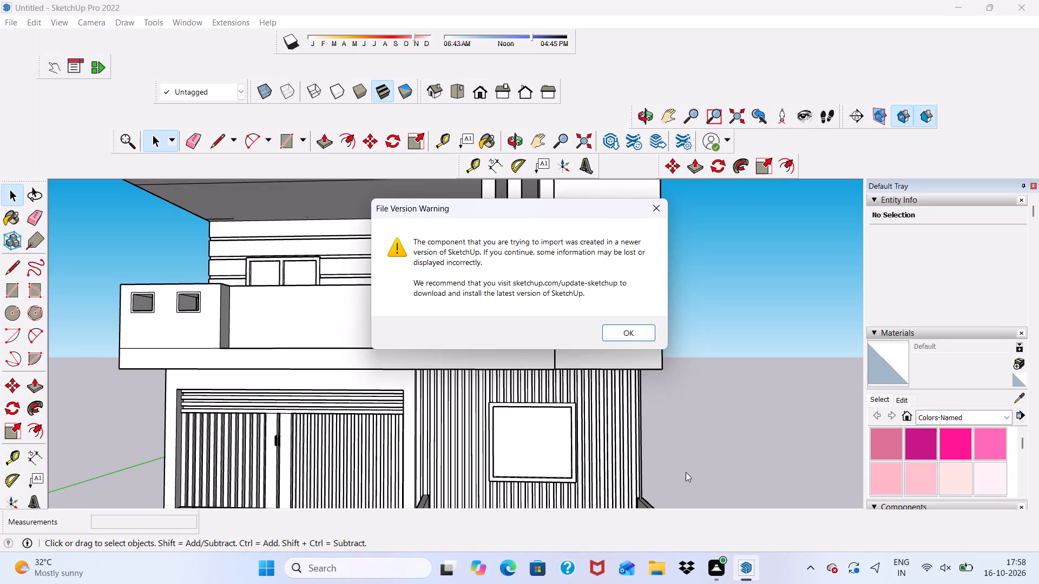
Continue the import and place the PLANT-30 component on the ground in front of the ground-floor planter.
click(641, 336)
scroll(639, 357, down, 3)
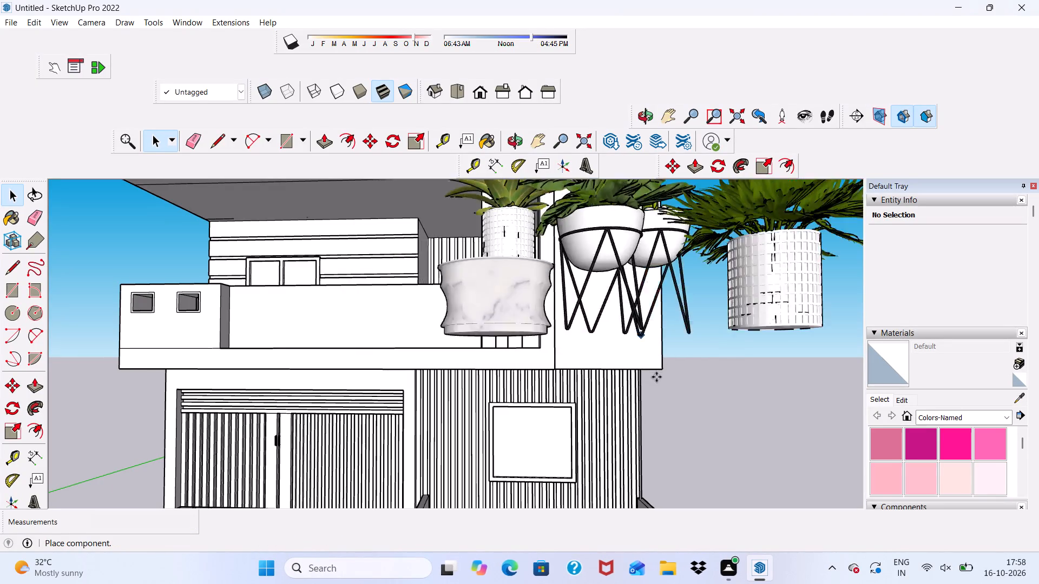
scroll(656, 377, down, 5)
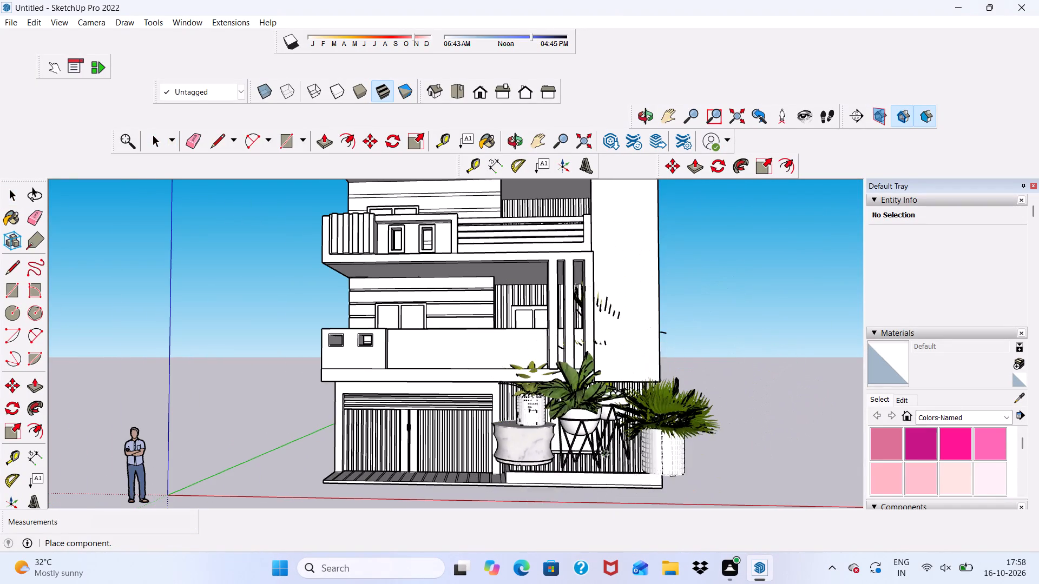
scroll(606, 453, up, 4)
scroll(668, 467, down, 4)
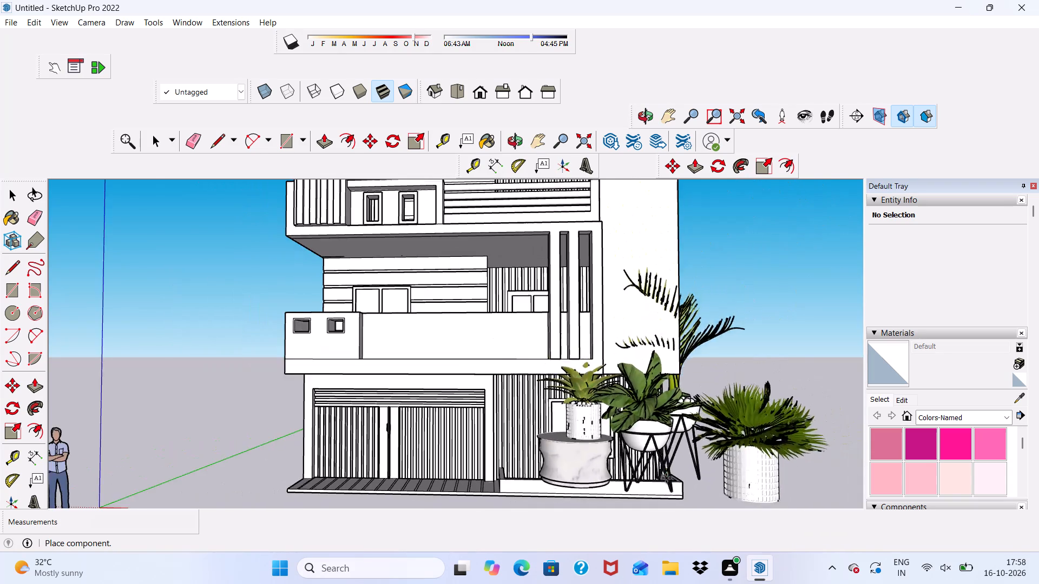
scroll(604, 462, down, 1)
click(695, 494)
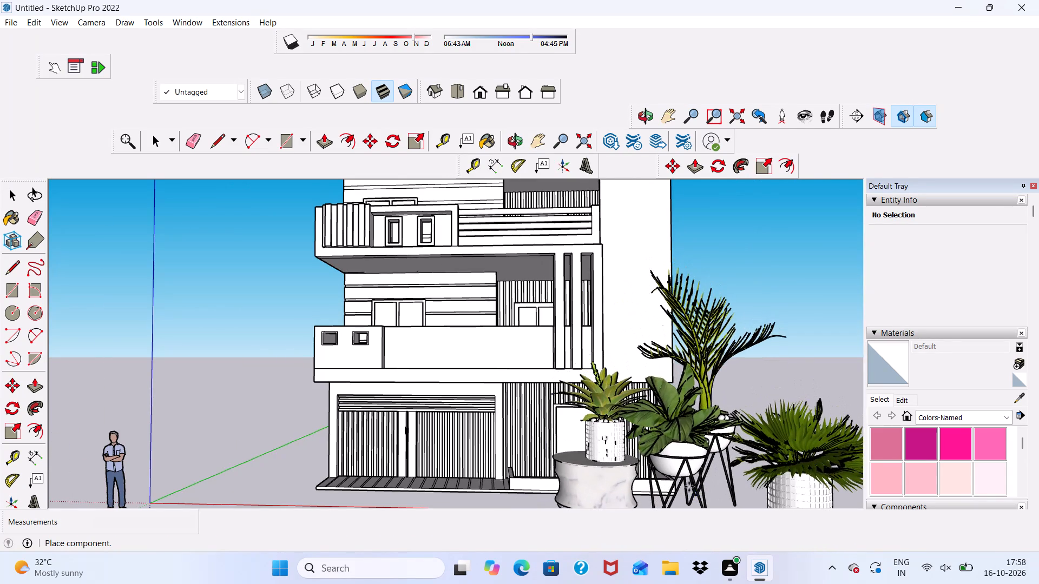
Scale the PLANT-30 component down uniformly in two passes to suit the planter, the second by about 0.86.
scroll(531, 422, down, 4)
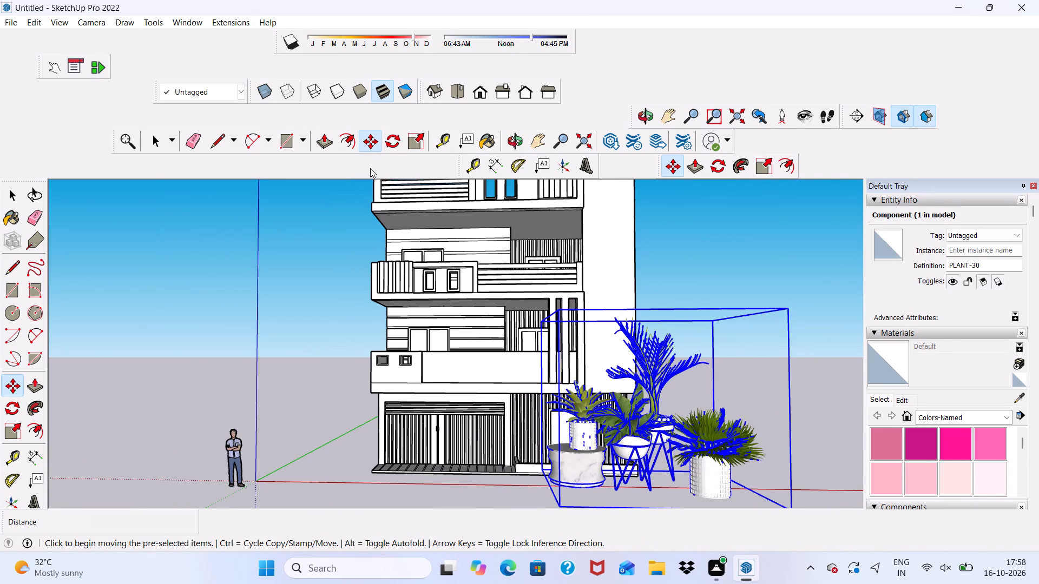
click(414, 140)
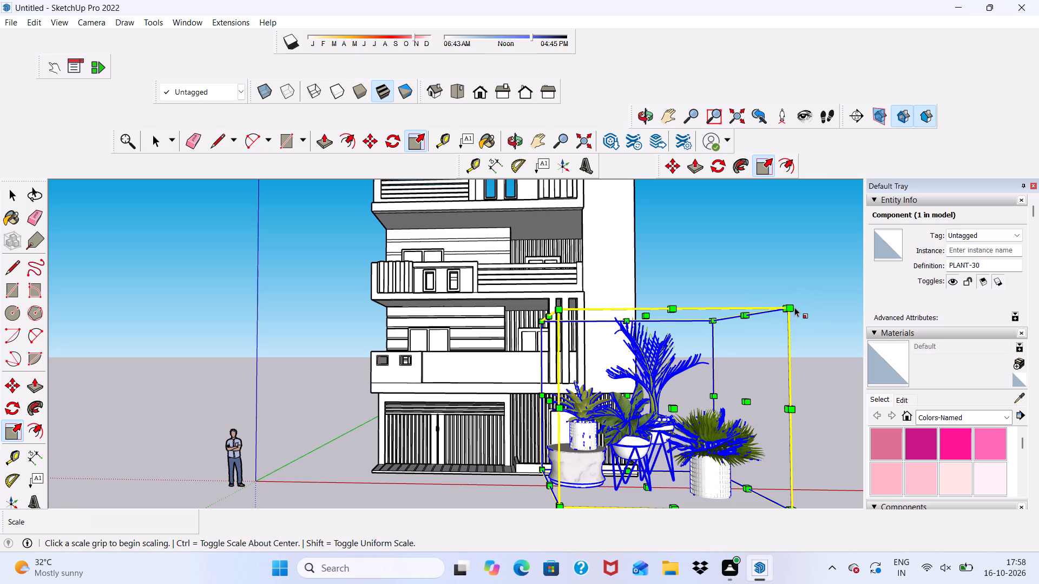
drag(794, 307, 633, 427)
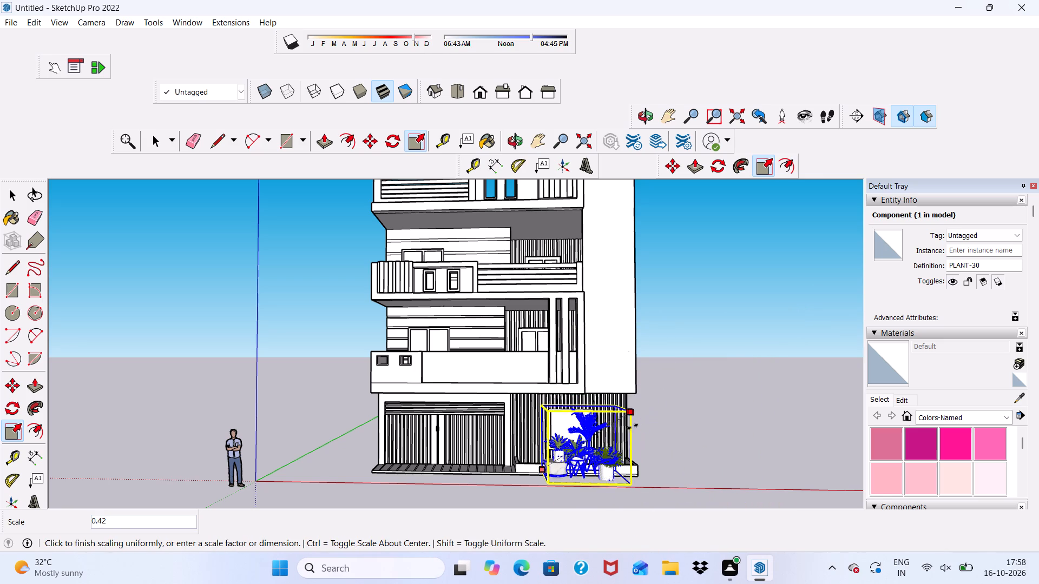
drag(633, 427, 588, 444)
scroll(578, 471, up, 9)
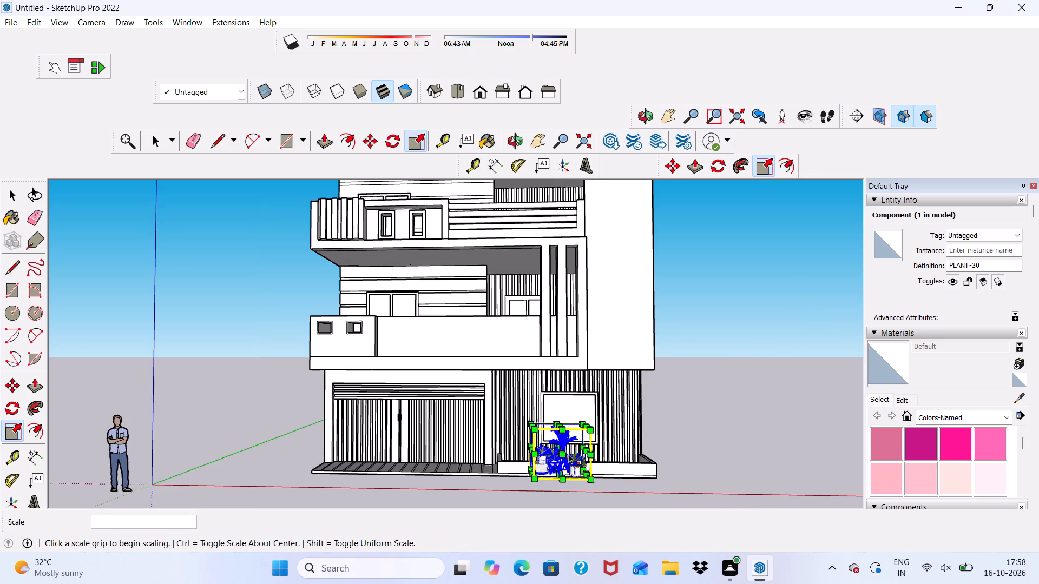
scroll(568, 450, up, 8)
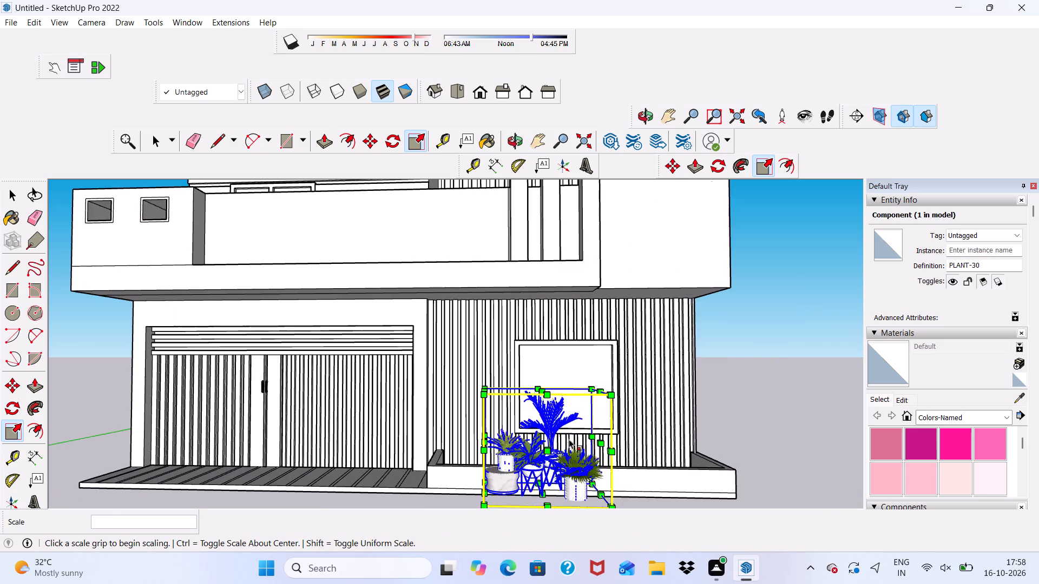
scroll(563, 426, up, 4)
scroll(606, 383, up, 8)
scroll(635, 381, down, 4)
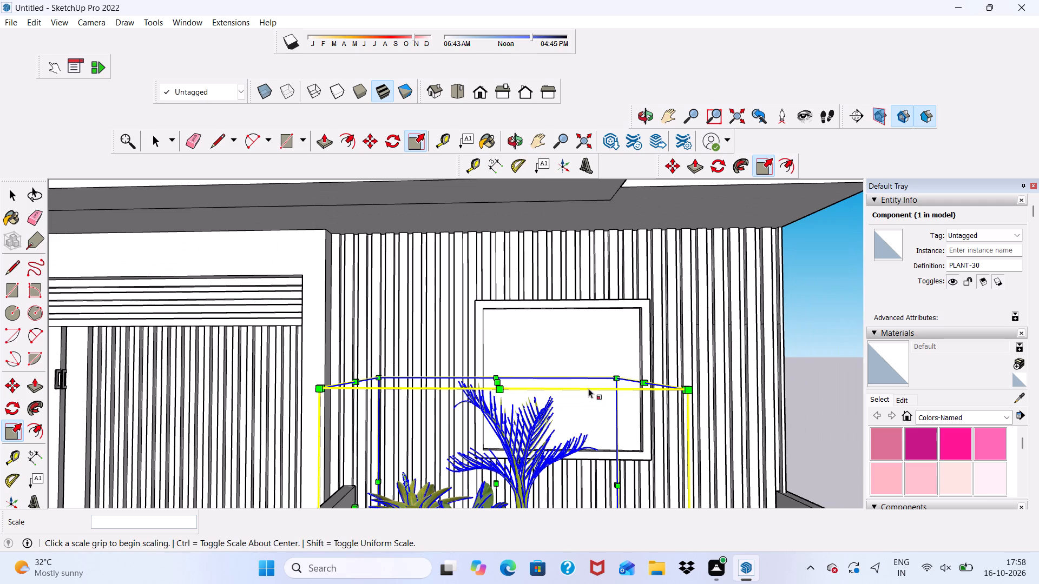
drag(688, 388, 610, 413)
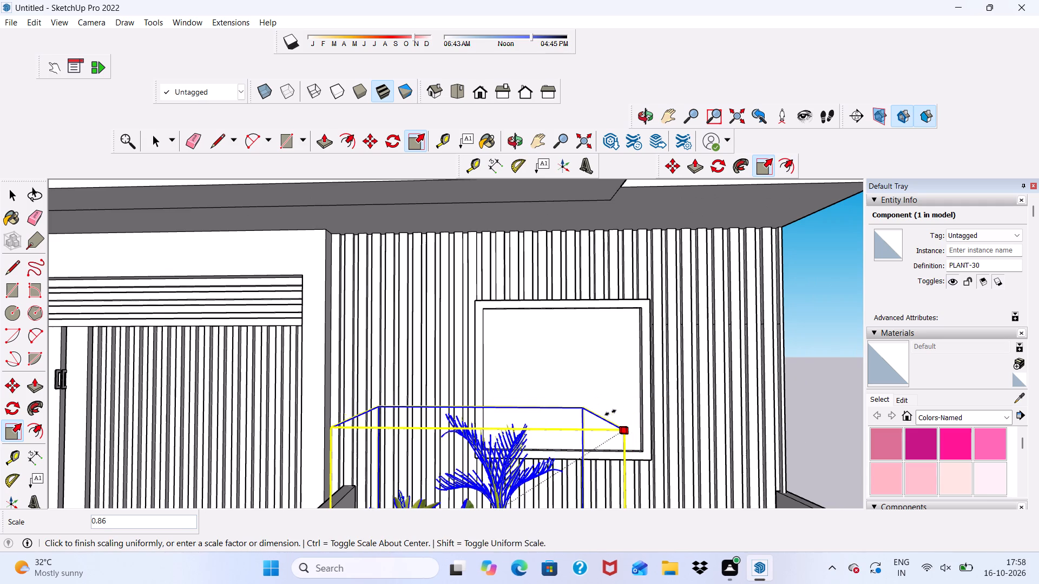
drag(610, 413, 610, 414)
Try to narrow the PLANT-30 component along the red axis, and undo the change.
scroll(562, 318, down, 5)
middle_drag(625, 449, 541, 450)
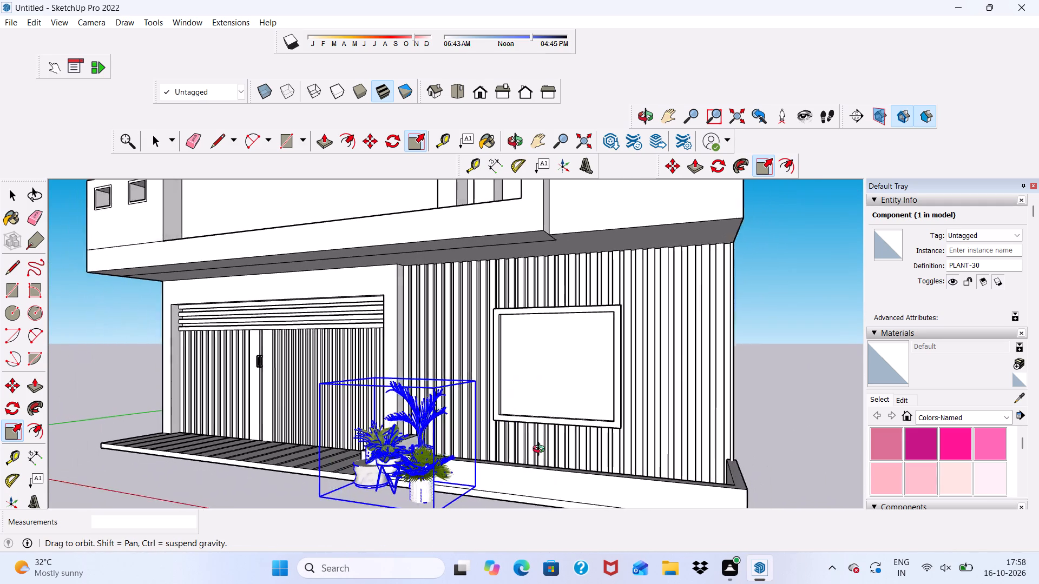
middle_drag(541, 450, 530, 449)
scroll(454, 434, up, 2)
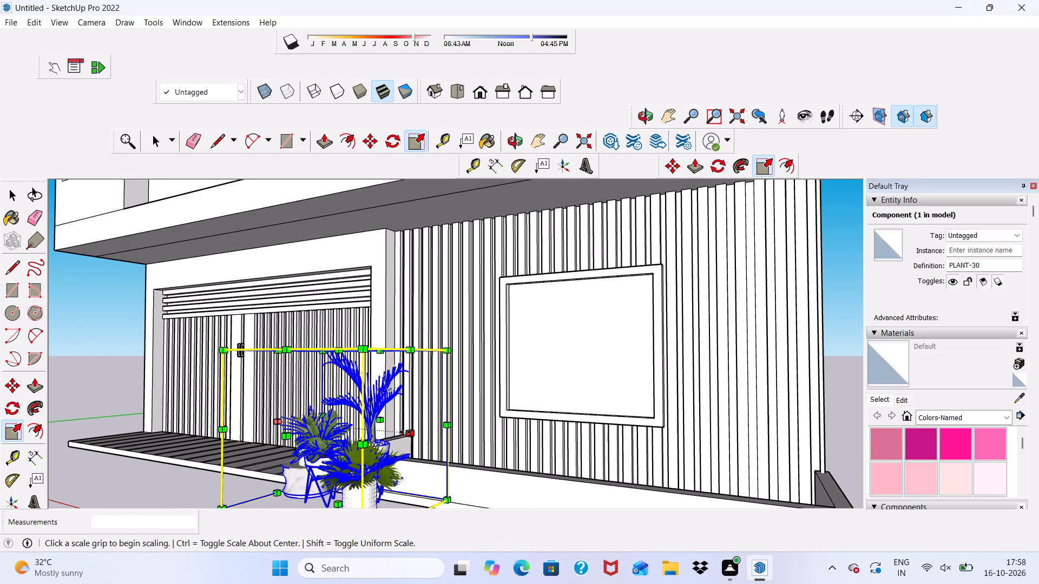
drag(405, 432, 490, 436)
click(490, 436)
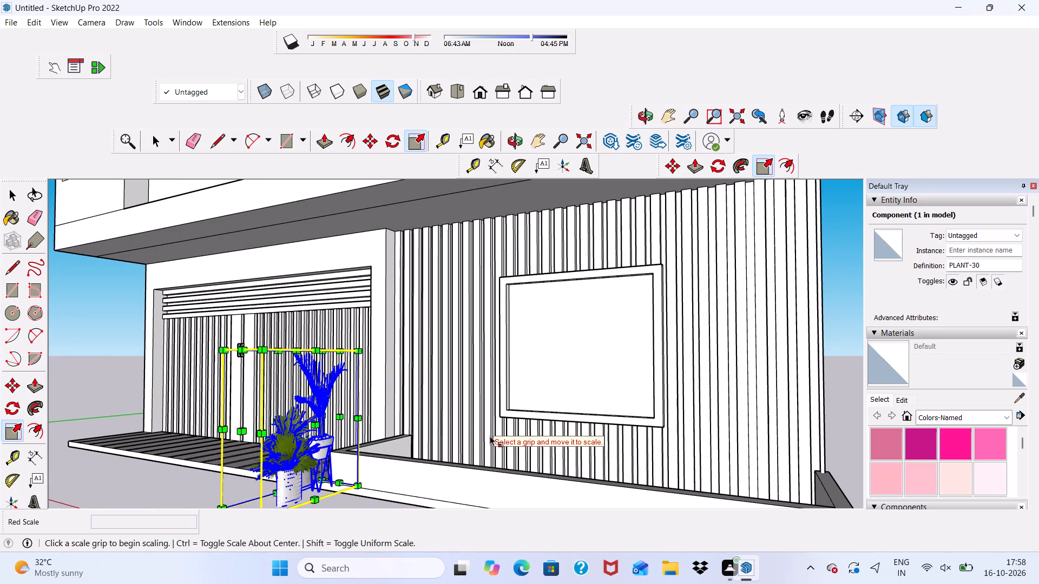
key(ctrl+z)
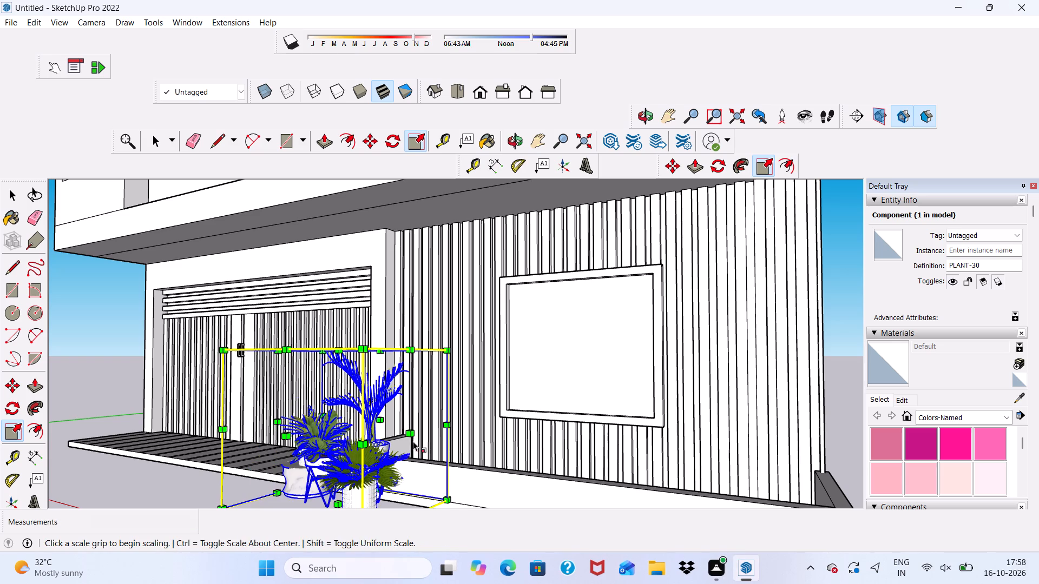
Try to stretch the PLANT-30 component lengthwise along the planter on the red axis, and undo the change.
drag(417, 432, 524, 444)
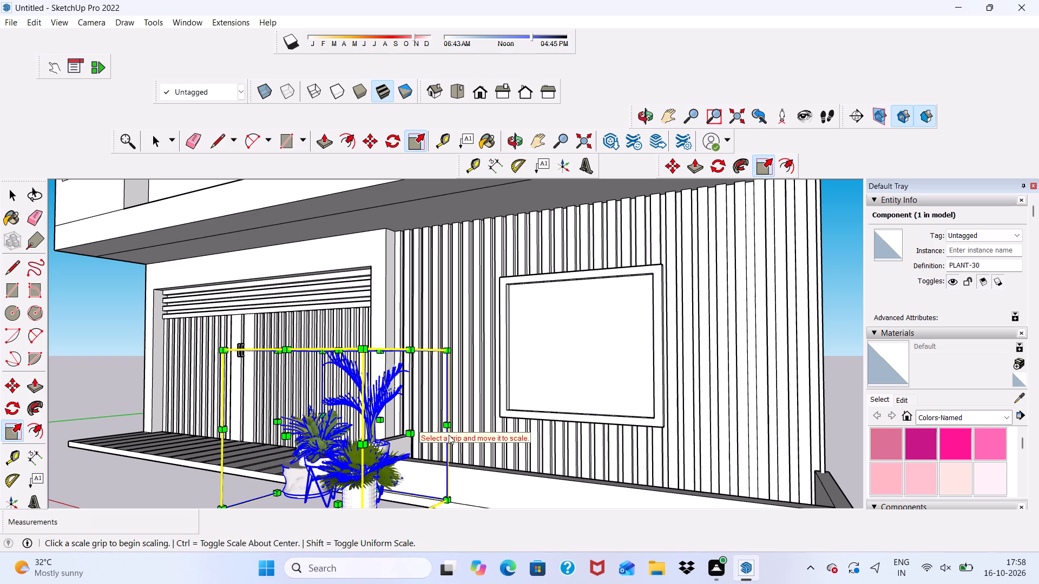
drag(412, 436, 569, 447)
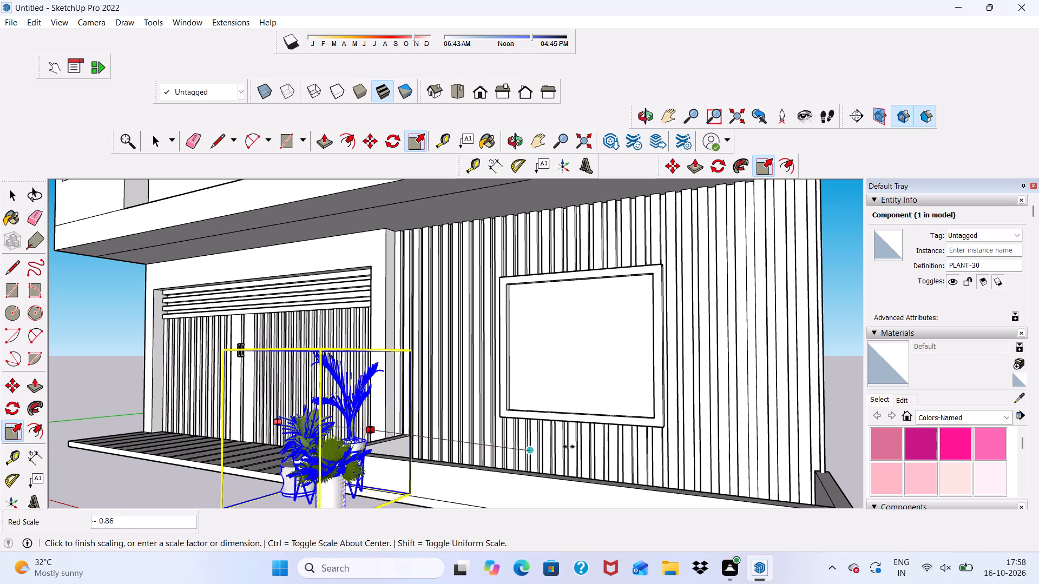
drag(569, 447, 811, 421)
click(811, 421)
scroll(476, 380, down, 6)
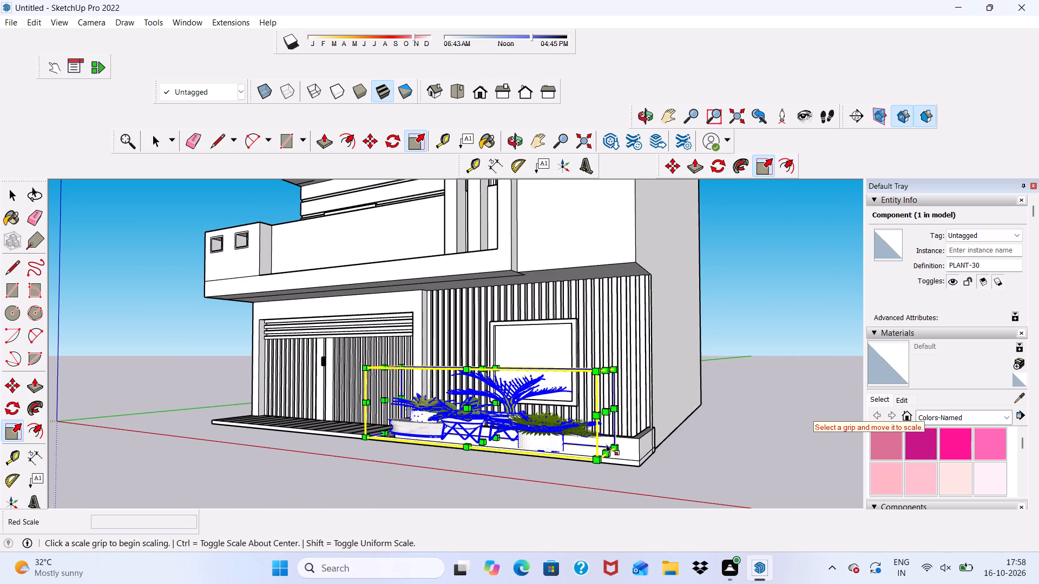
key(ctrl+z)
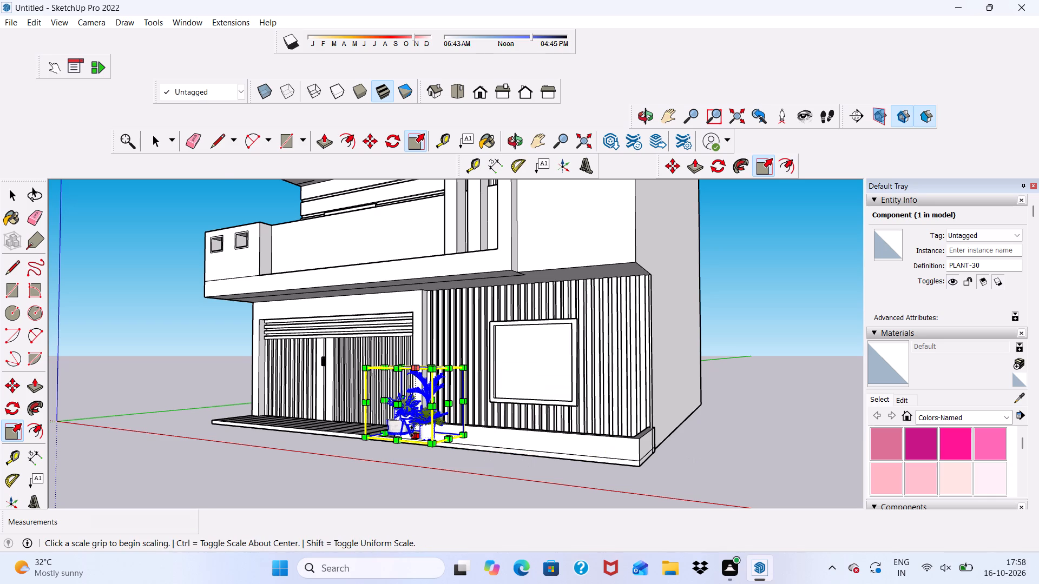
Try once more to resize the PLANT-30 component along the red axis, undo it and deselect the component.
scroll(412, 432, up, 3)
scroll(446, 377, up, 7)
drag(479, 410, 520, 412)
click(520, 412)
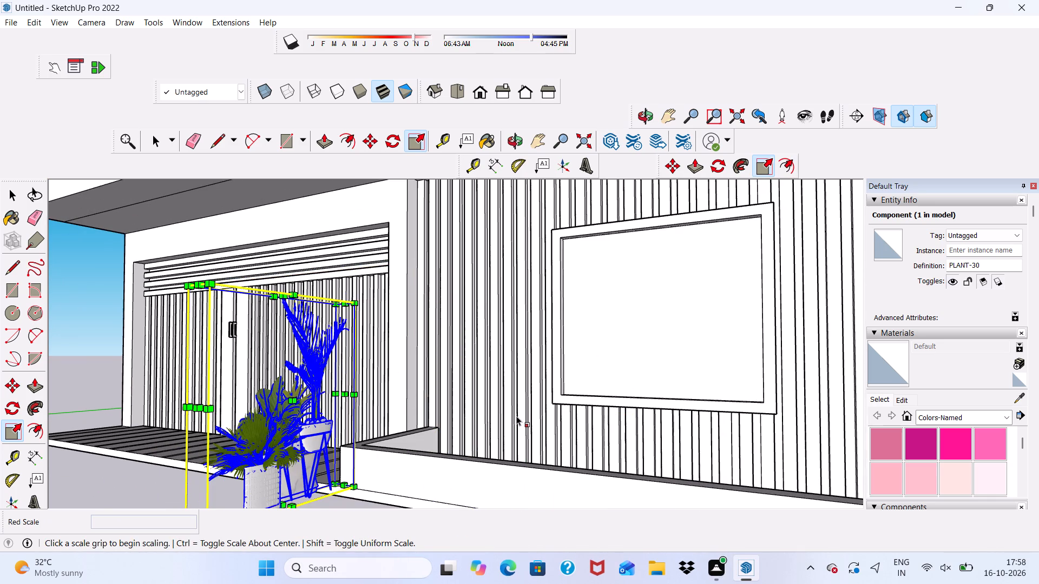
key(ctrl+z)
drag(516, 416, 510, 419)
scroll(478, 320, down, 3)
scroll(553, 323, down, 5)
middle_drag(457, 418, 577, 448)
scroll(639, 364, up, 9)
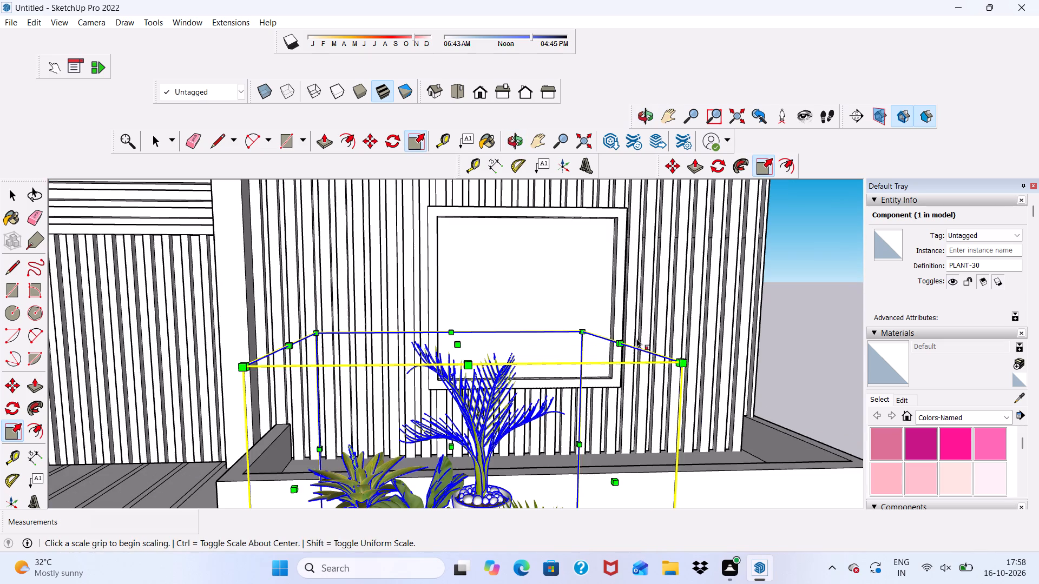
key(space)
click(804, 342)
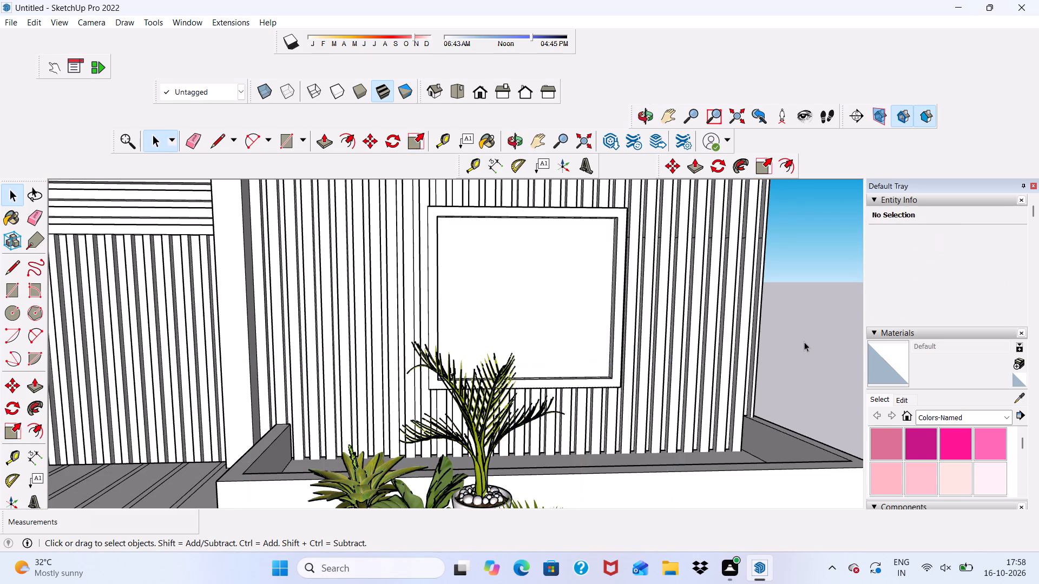
Move the PLANT-30 component from the ground up to the planter box below the ground-floor window.
scroll(639, 423, down, 4)
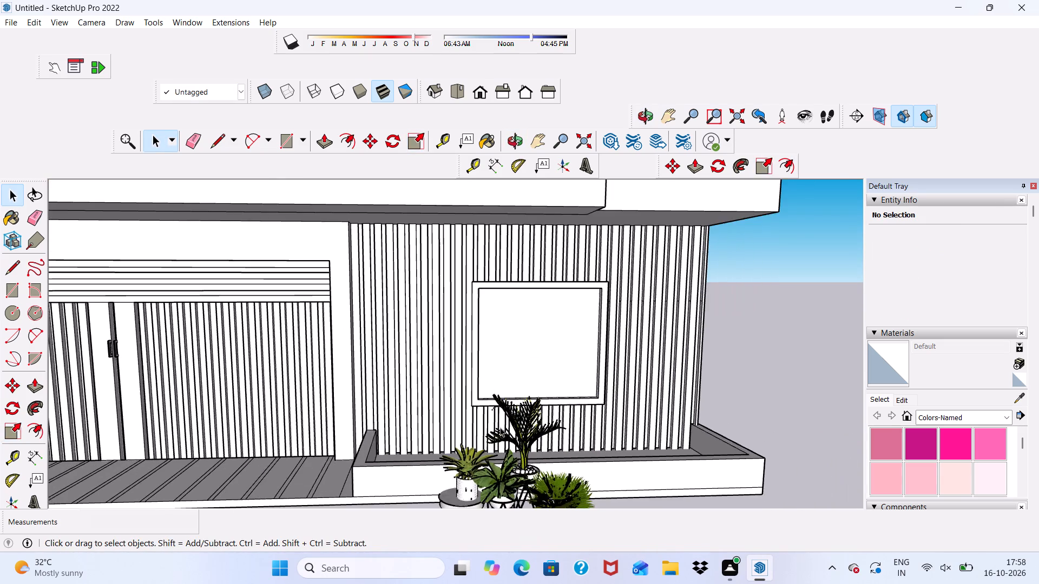
scroll(479, 374, down, 4)
scroll(501, 441, up, 4)
click(499, 445)
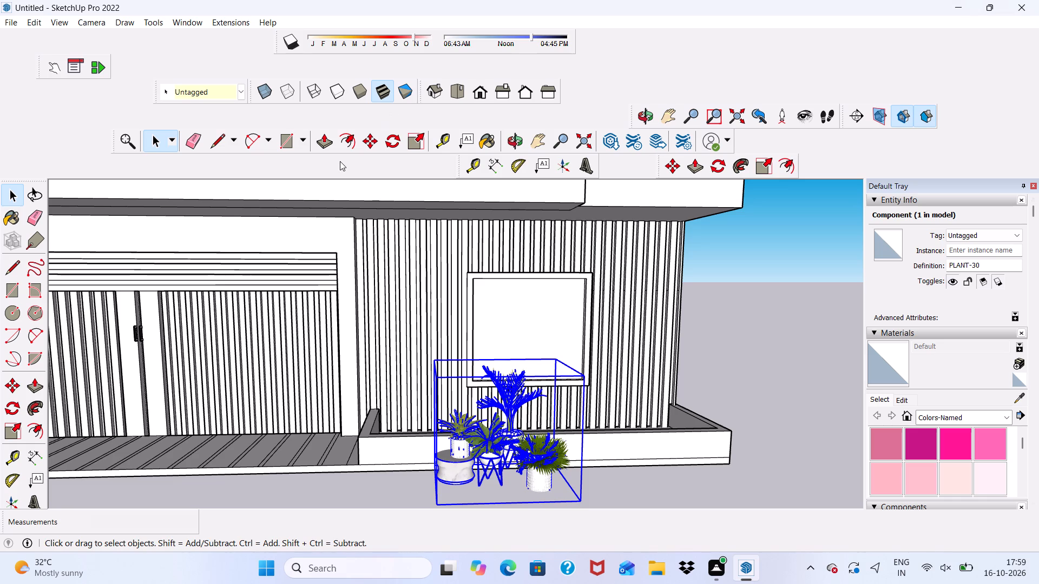
click(364, 143)
scroll(424, 357, down, 1)
scroll(433, 404, down, 3)
scroll(432, 478, up, 1)
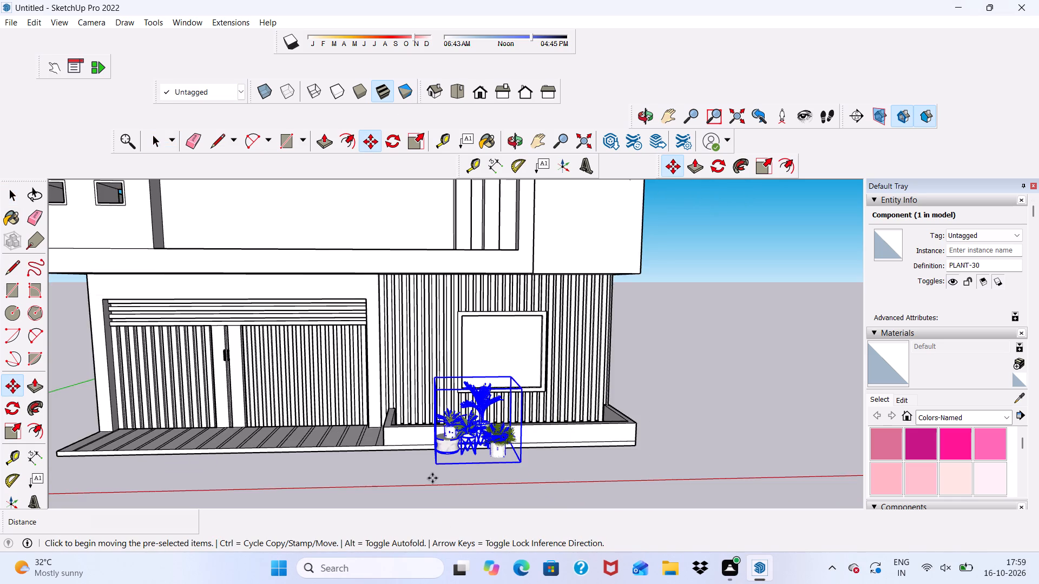
scroll(432, 478, up, 4)
click(438, 453)
drag(437, 450, 425, 414)
drag(424, 408, 418, 390)
drag(418, 384, 416, 374)
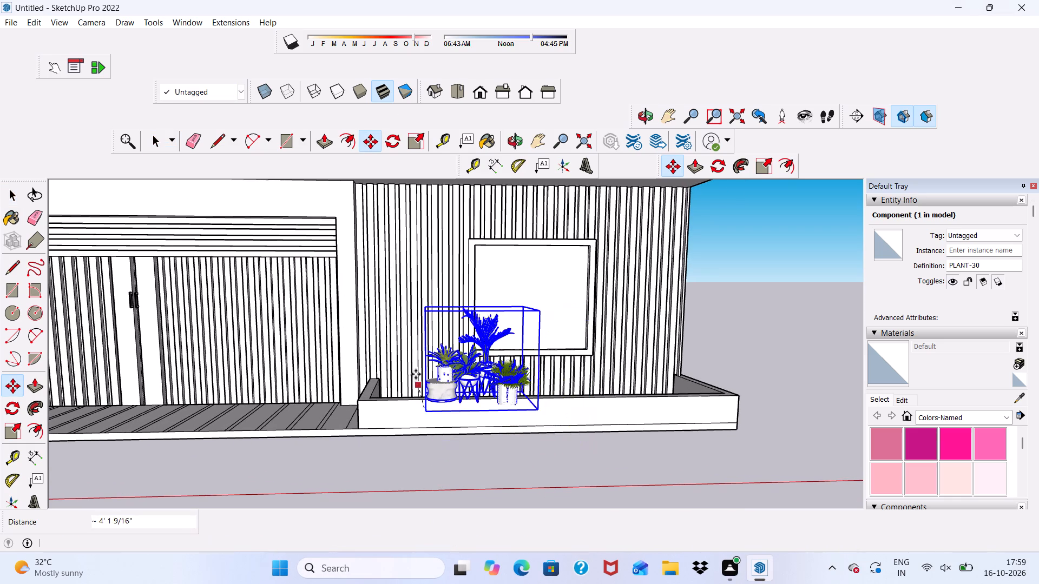
drag(416, 374, 412, 366)
click(412, 364)
drag(406, 357, 399, 333)
Move the PLANT-30 component back inside the planter, near the end beside the entrance deck, and deselect it.
scroll(459, 414, up, 5)
scroll(406, 359, up, 5)
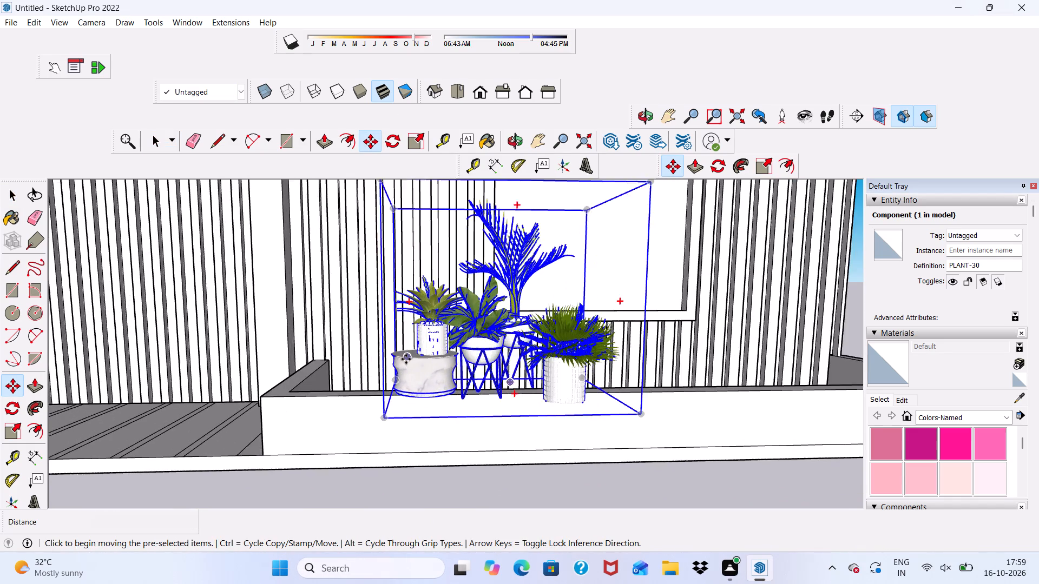
scroll(398, 428, up, 1)
drag(372, 435, 352, 369)
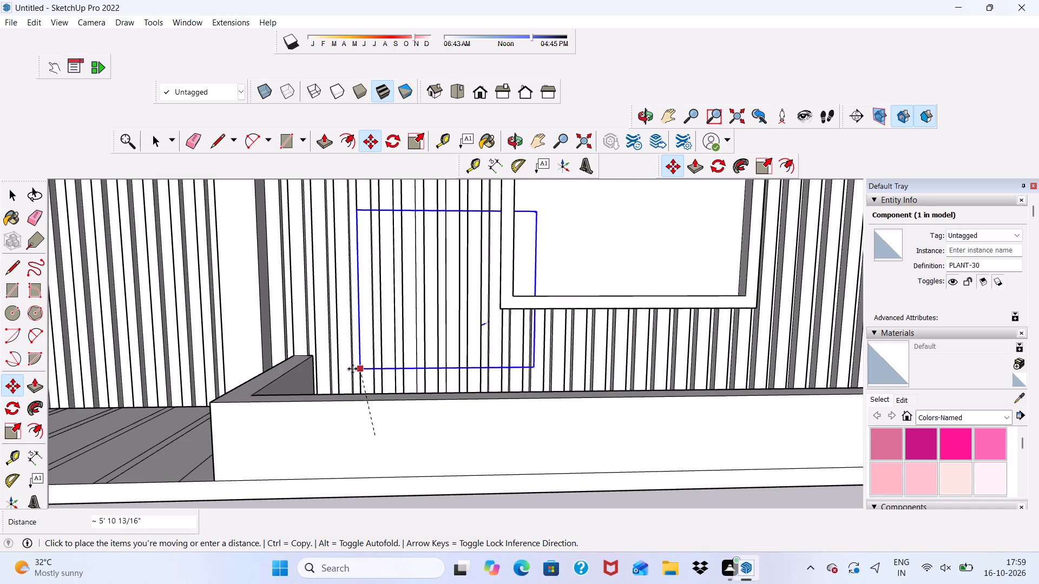
drag(352, 369, 346, 409)
scroll(346, 409, down, 4)
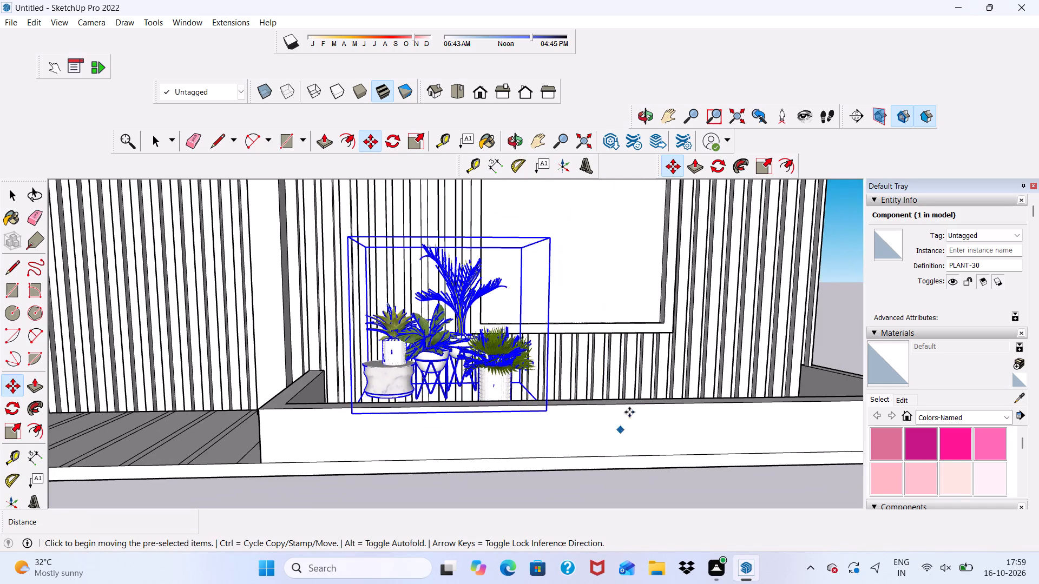
scroll(482, 410, down, 5)
click(772, 333)
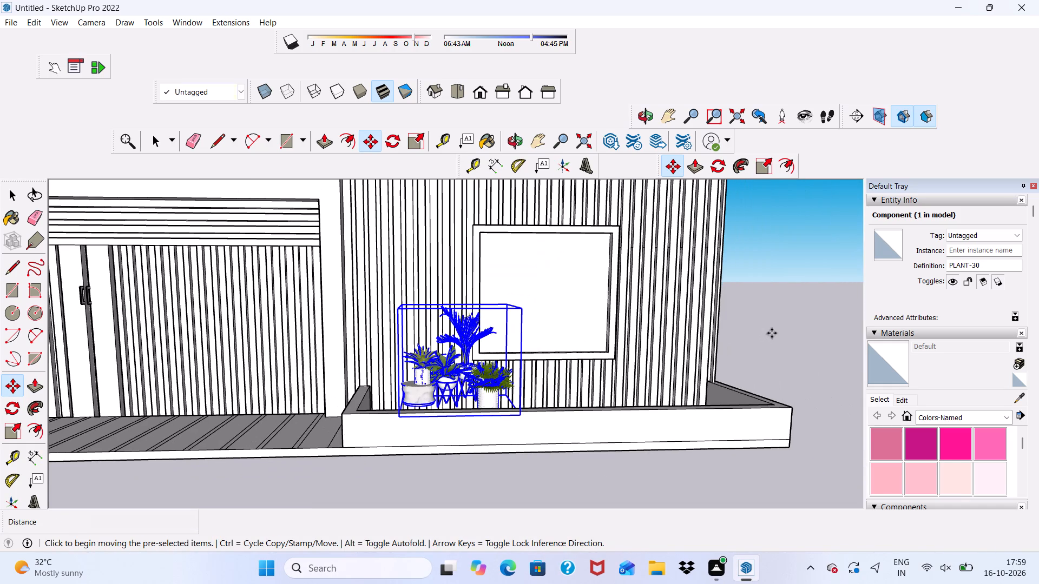
key(space)
click(775, 329)
Examine from close up and several angles how the potted plants sit inside the planter box.
scroll(633, 366, up, 5)
scroll(406, 397, up, 3)
scroll(404, 398, down, 5)
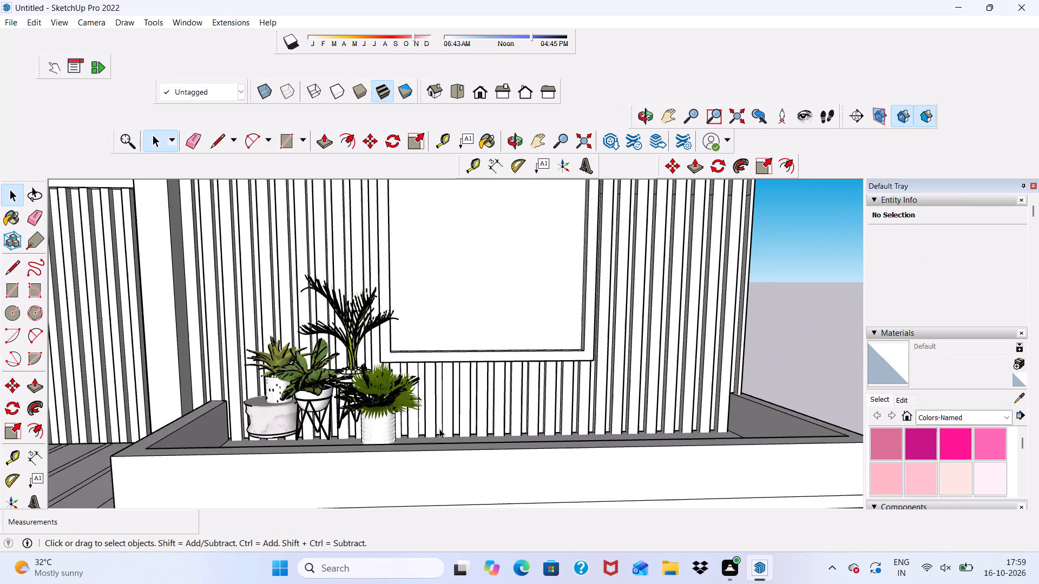
middle_drag(437, 449, 483, 421)
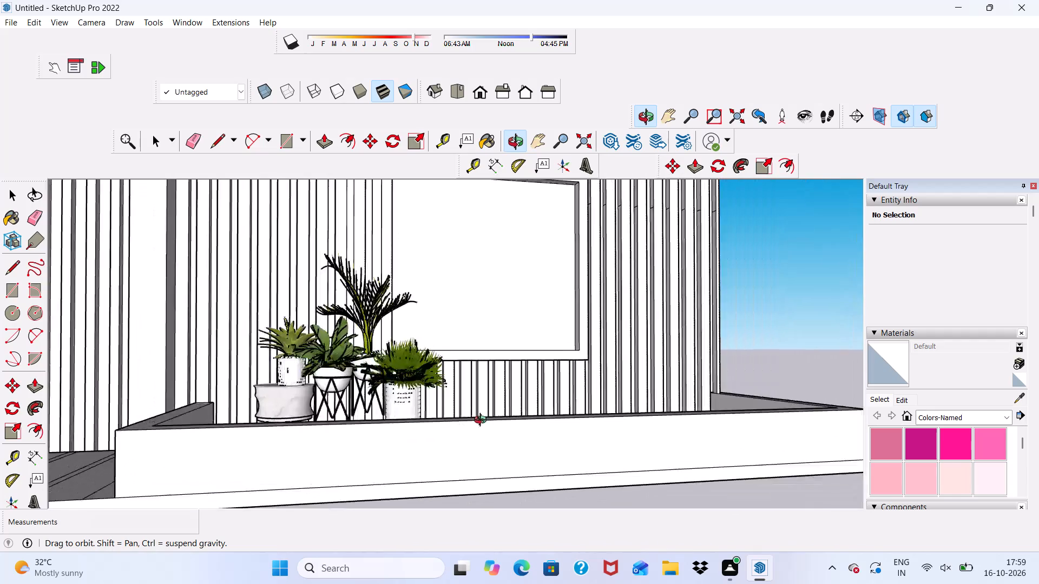
middle_drag(483, 421, 484, 421)
scroll(490, 419, up, 1)
scroll(312, 372, up, 11)
scroll(297, 382, down, 5)
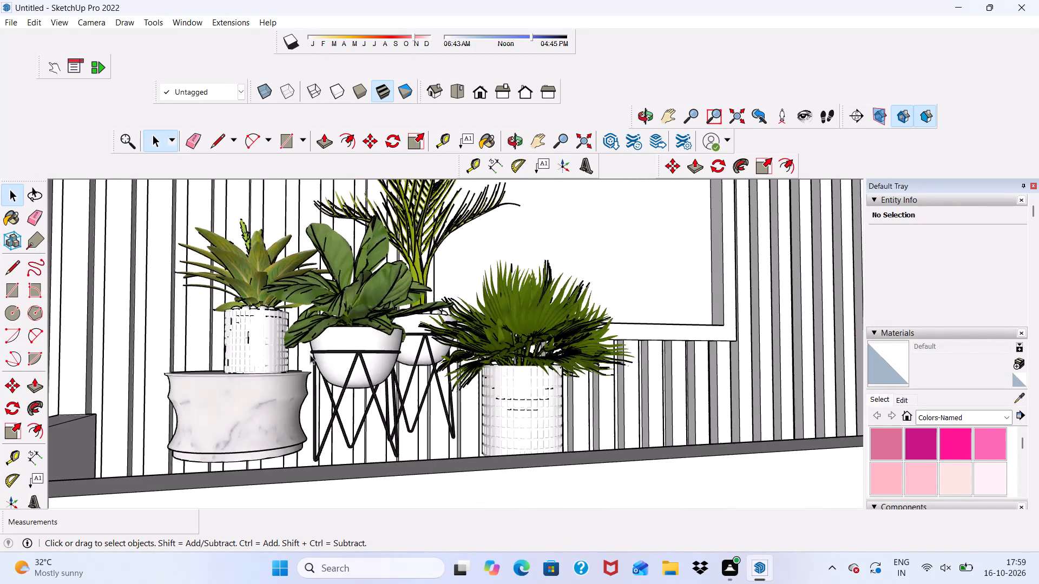
scroll(310, 352, down, 6)
scroll(497, 356, down, 6)
middle_drag(435, 446, 400, 509)
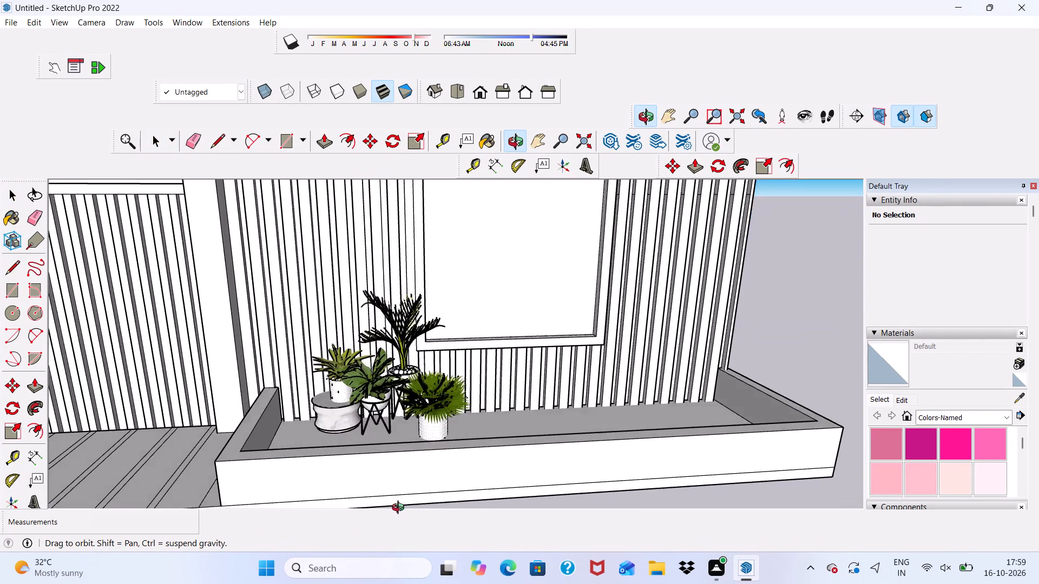
middle_drag(400, 509, 316, 505)
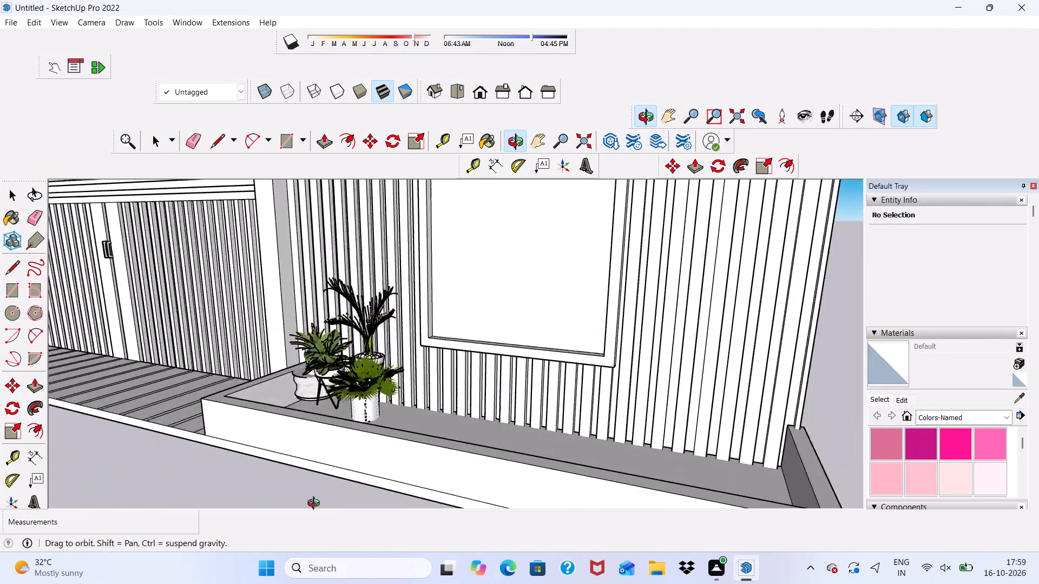
Examine the planter with the first potted plant group from a wider view and from close up.
middle_drag(316, 505, 445, 453)
scroll(451, 452, up, 1)
scroll(447, 436, down, 10)
scroll(451, 437, up, 5)
scroll(451, 439, down, 5)
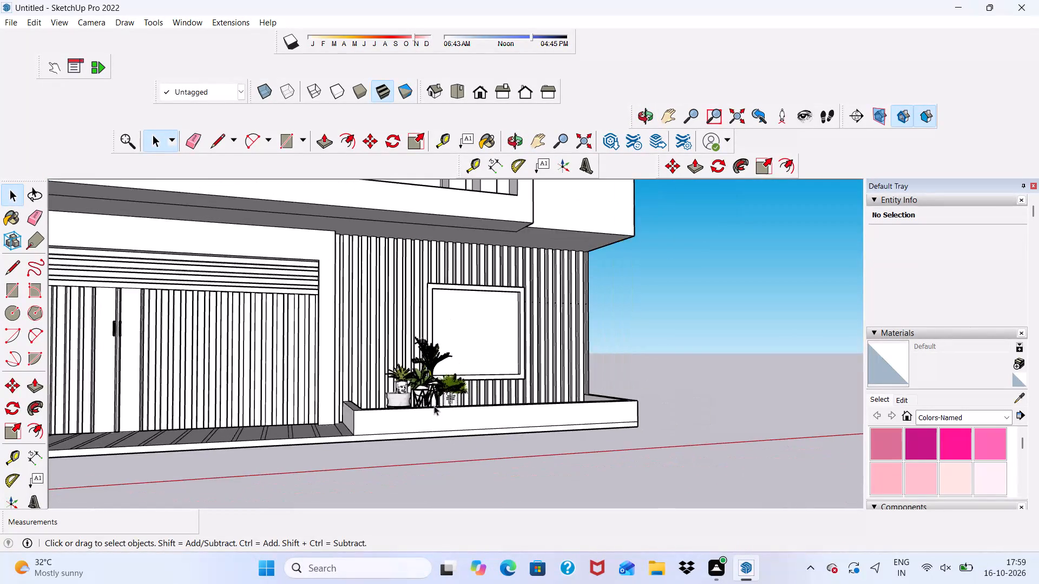
scroll(434, 406, down, 2)
middle_drag(445, 462, 326, 502)
scroll(417, 443, up, 6)
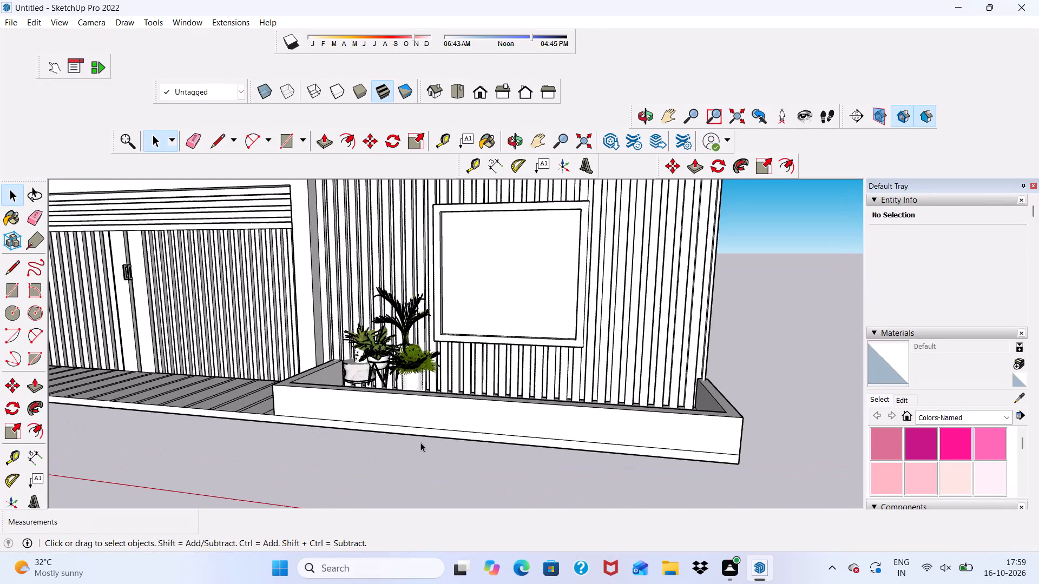
Import the PLANT-30 file from Downloads again and place it on the ground in front of the planter.
click(16, 22)
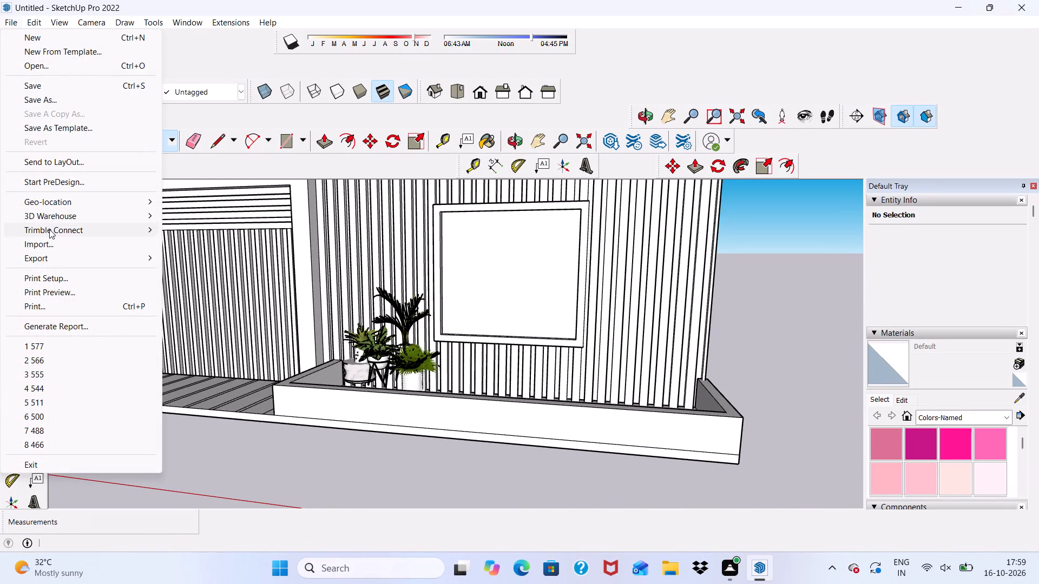
click(54, 242)
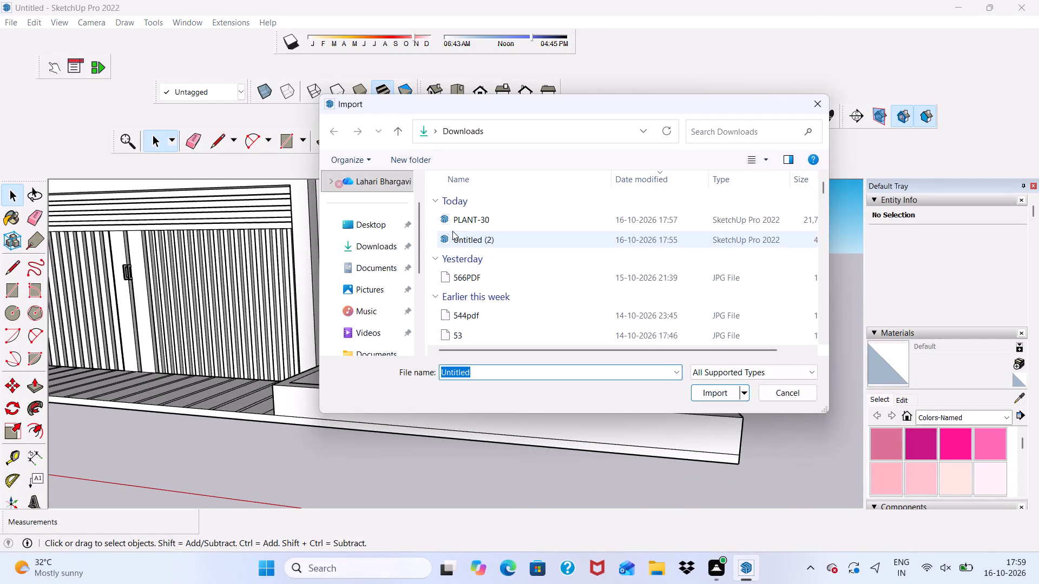
click(484, 223)
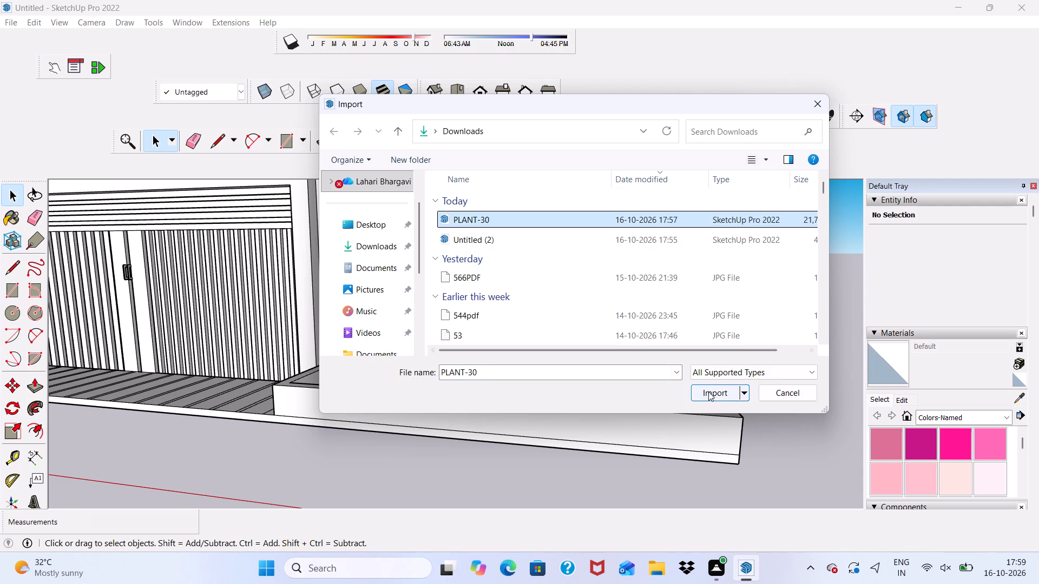
click(720, 395)
scroll(676, 377, down, 3)
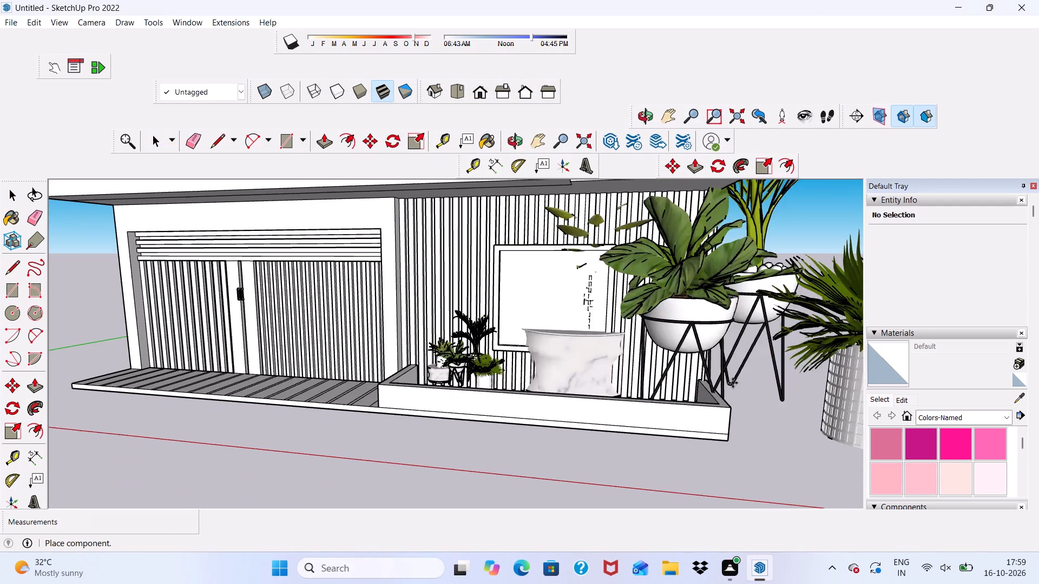
scroll(721, 364, down, 5)
scroll(708, 417, up, 4)
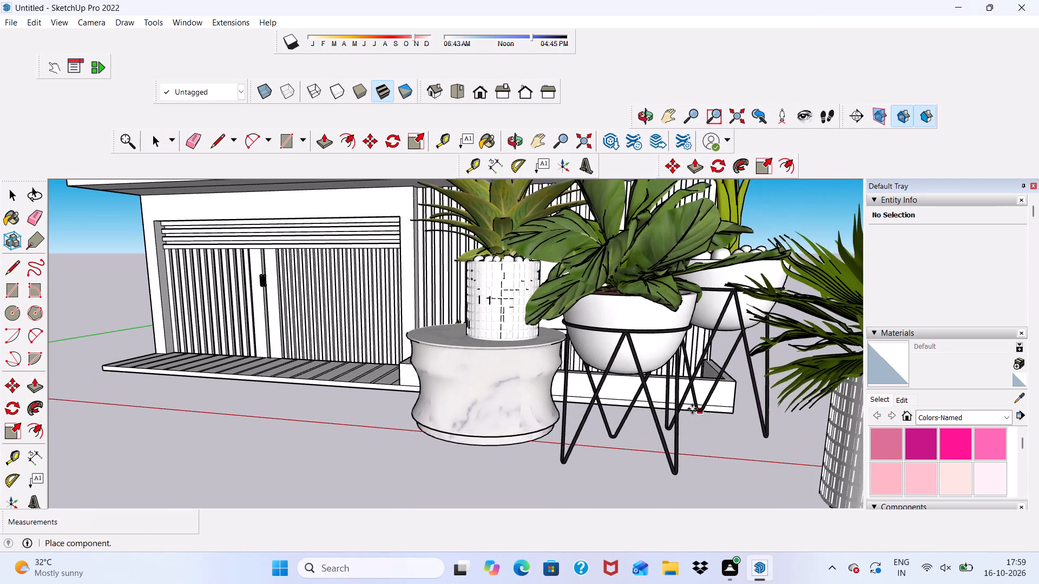
click(635, 405)
Scale the new PLANT-30 component down uniformly in two passes, the second by a factor of about 0.57, and deselect it.
scroll(581, 418, down, 11)
scroll(512, 394, down, 5)
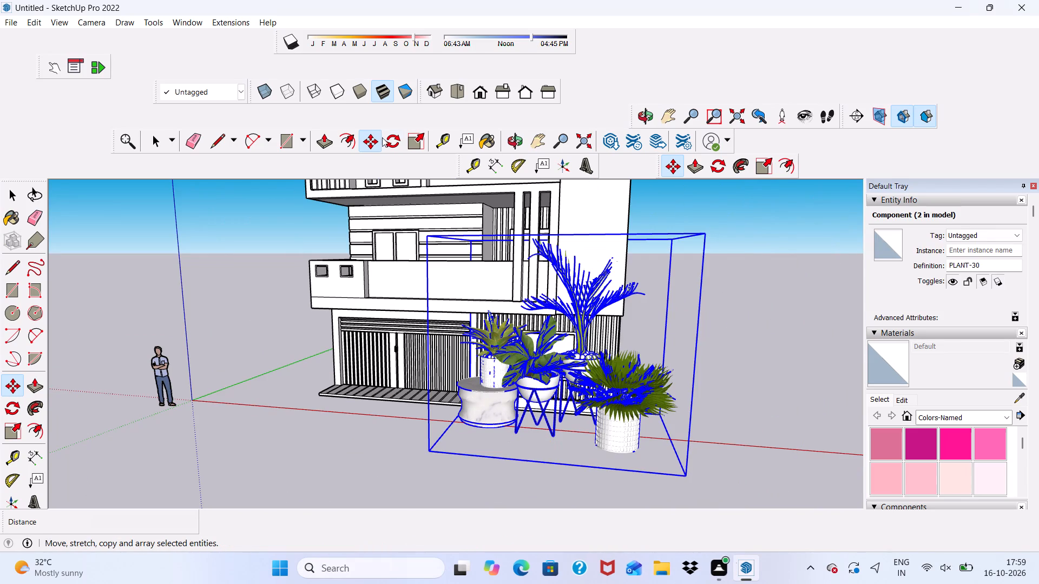
click(418, 134)
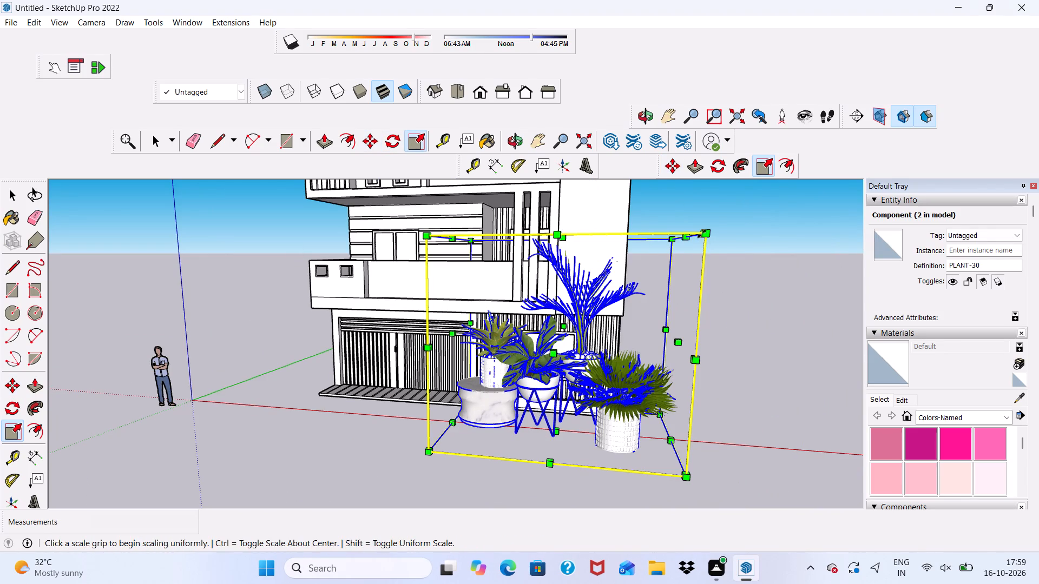
drag(702, 233, 515, 331)
scroll(515, 331, up, 4)
scroll(524, 441, up, 4)
scroll(526, 444, down, 4)
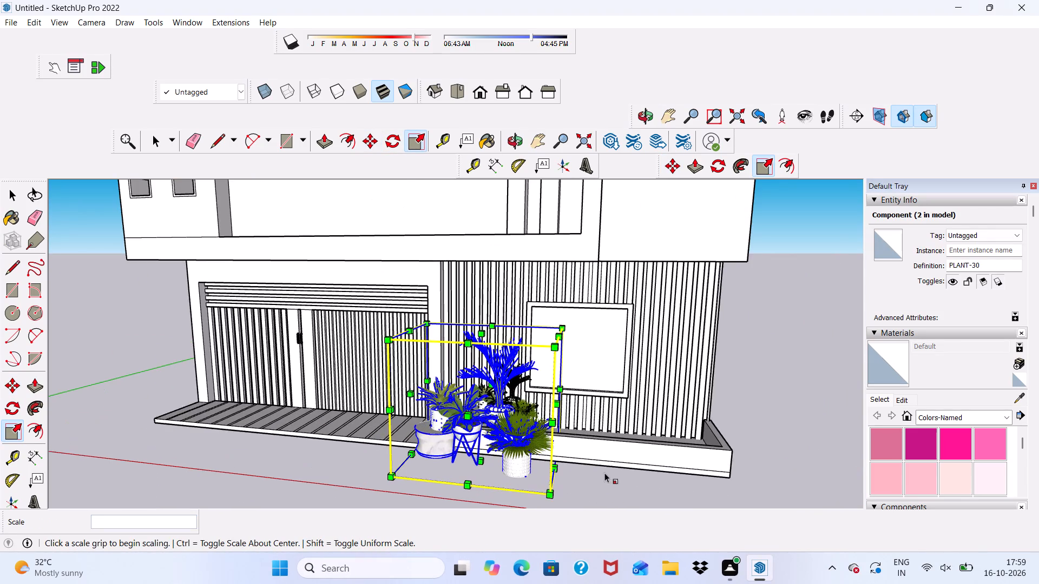
scroll(595, 452, up, 4)
scroll(533, 387, down, 4)
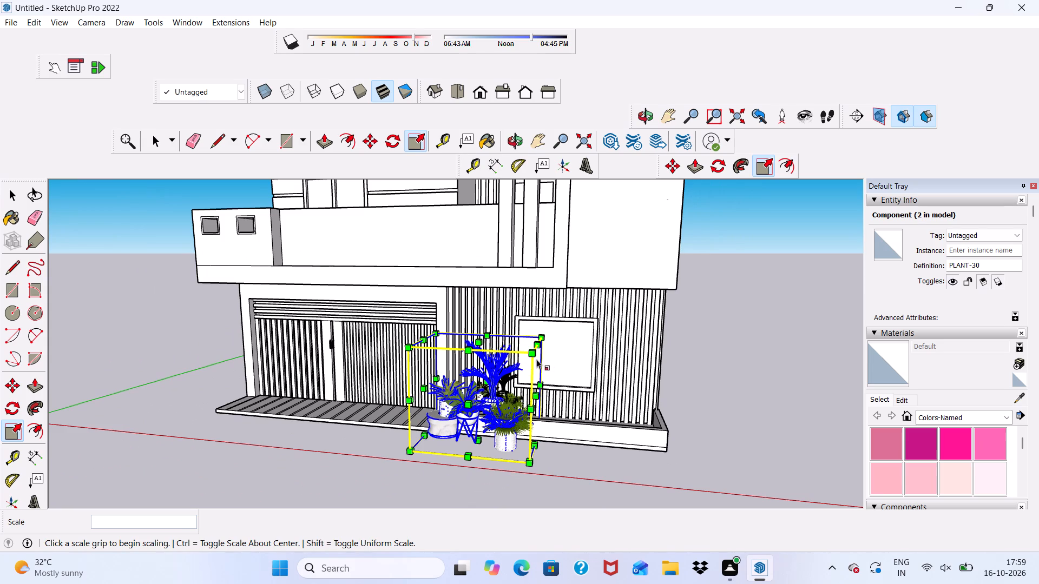
drag(529, 351, 478, 377)
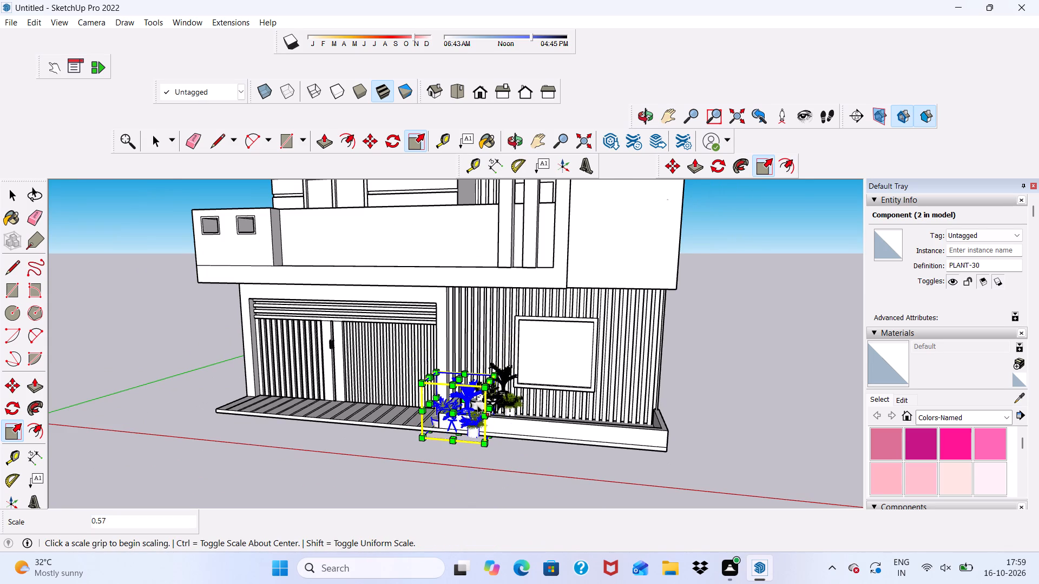
scroll(477, 412, up, 9)
key(space)
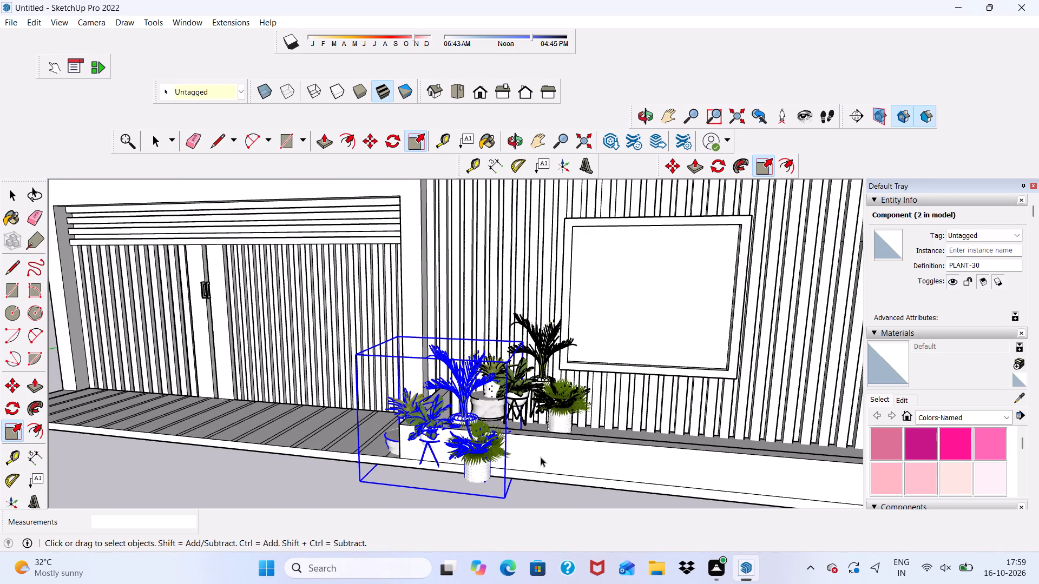
click(555, 486)
Move the smaller new PLANT-30 component about 6' 8" into the planter below the window, beside the first plant group, and deselect it.
scroll(427, 377, down, 5)
scroll(448, 442, up, 5)
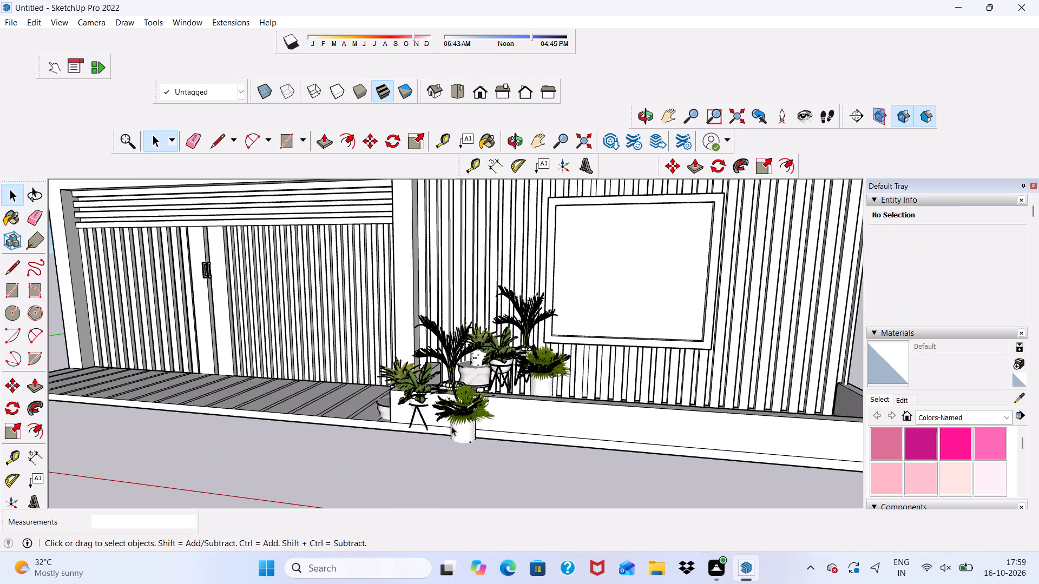
click(455, 423)
click(366, 134)
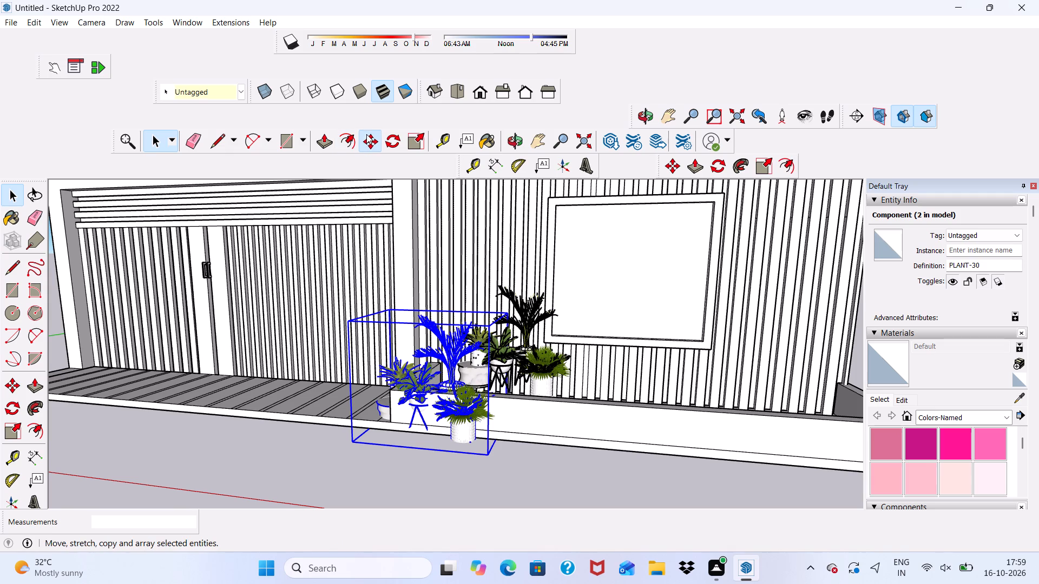
scroll(506, 404, down, 1)
click(495, 453)
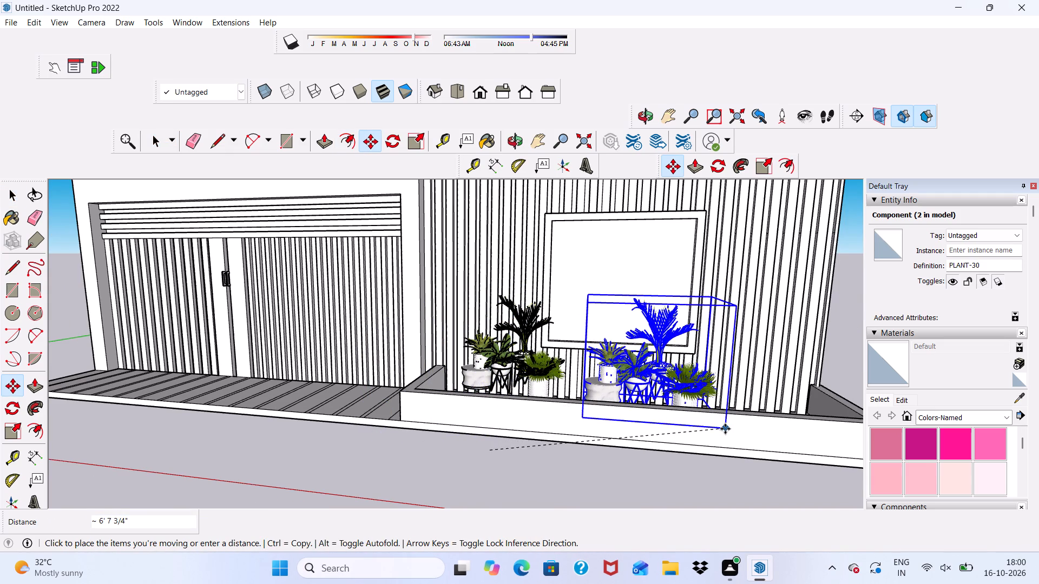
scroll(725, 426, up, 1)
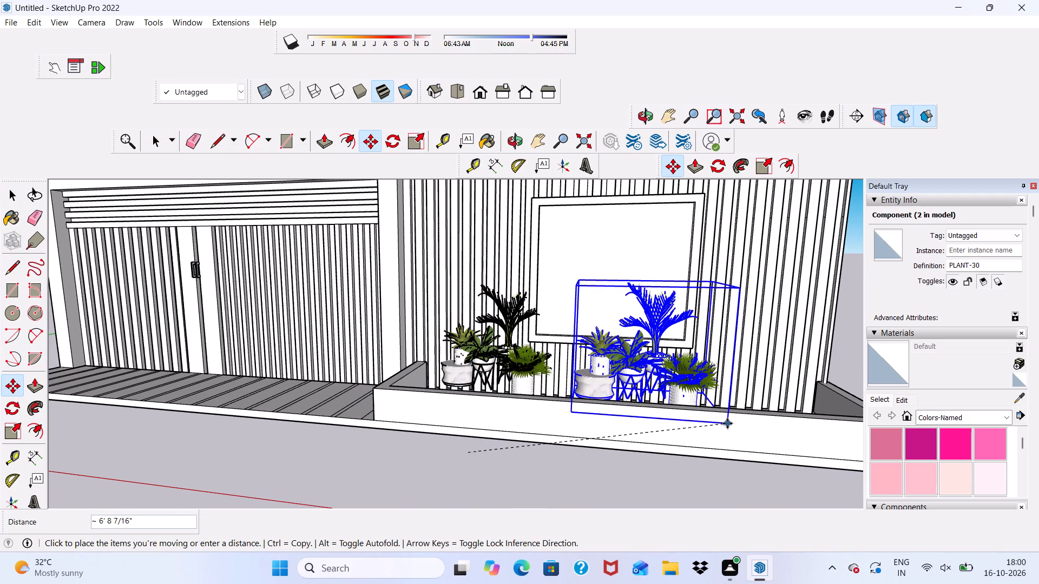
click(727, 423)
key(space)
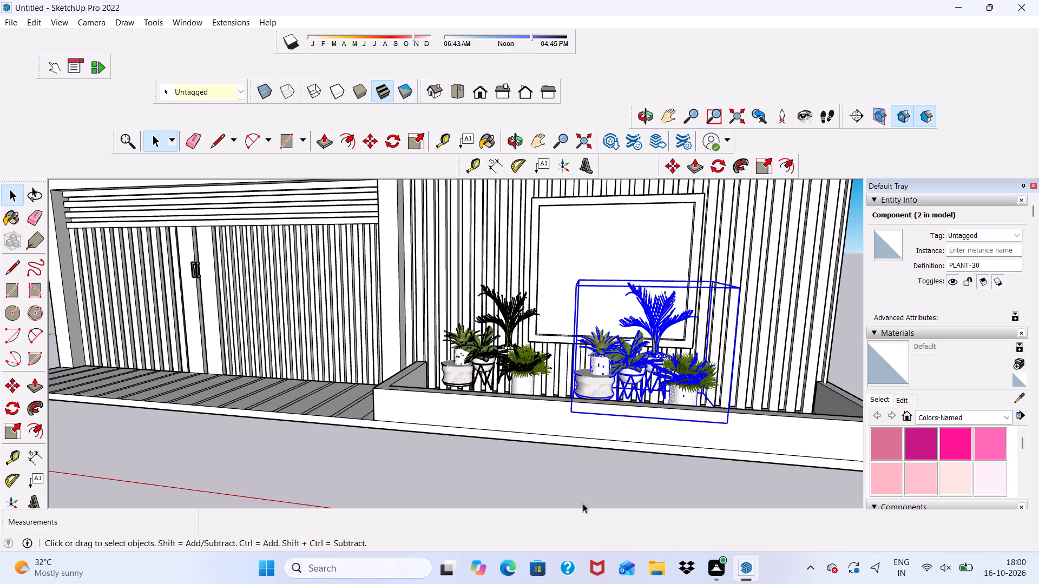
click(583, 503)
Examine from several angles how the two plant groups sit in the planter box.
middle_drag(565, 419, 657, 414)
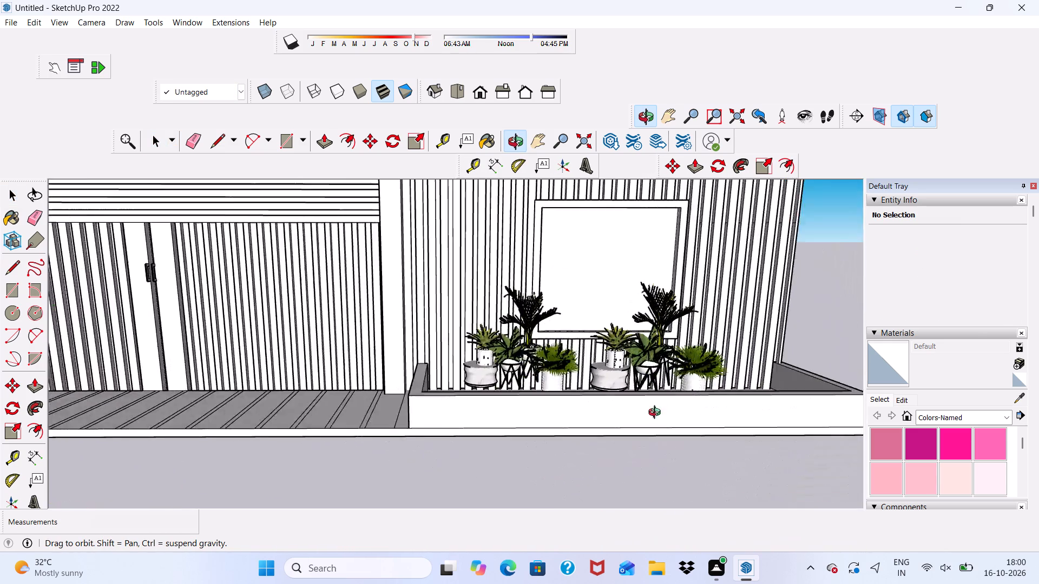
middle_drag(657, 414, 713, 397)
scroll(540, 363, down, 6)
middle_drag(522, 423, 292, 473)
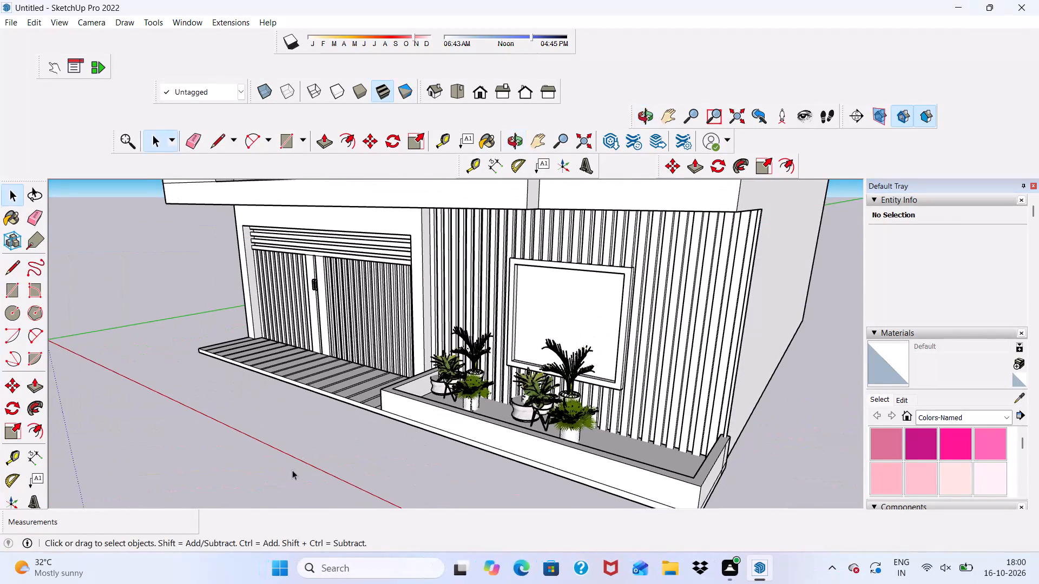
scroll(567, 371, up, 6)
scroll(498, 312, down, 6)
scroll(544, 311, down, 5)
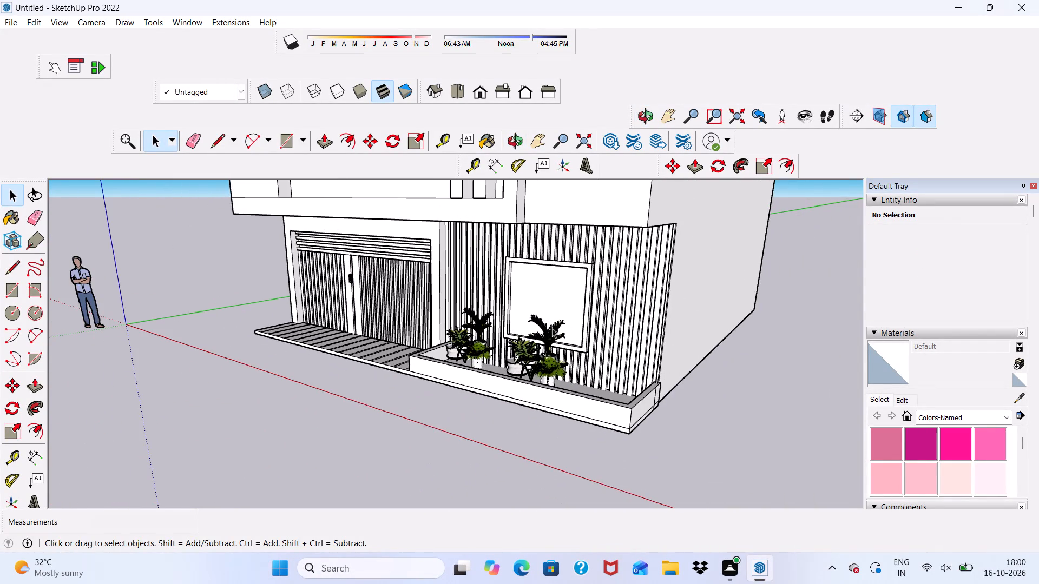
middle_drag(554, 339, 686, 371)
Move the second plant group slightly along the planter toward the first plant group.
scroll(596, 371, up, 13)
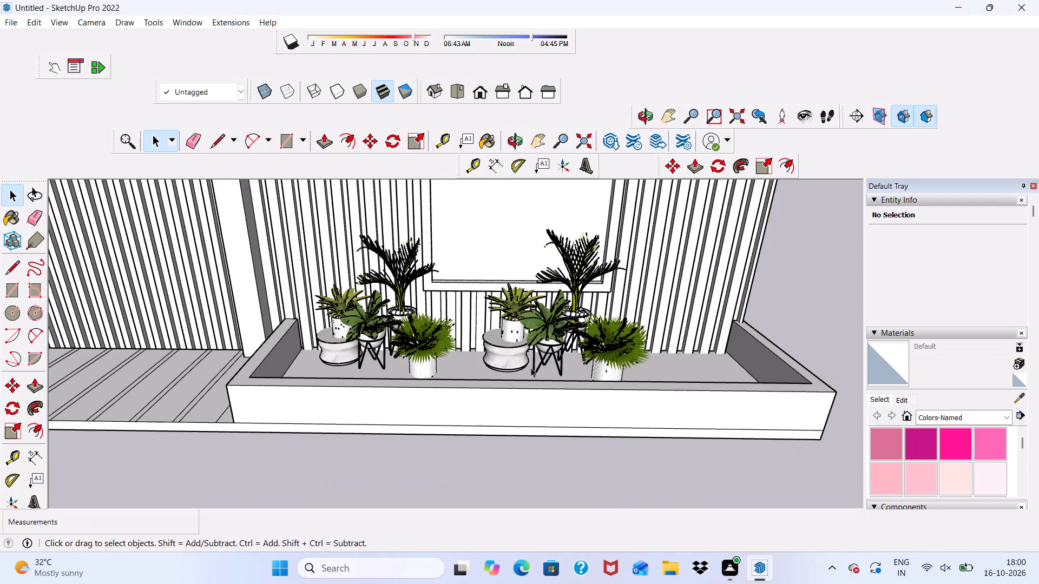
click(505, 337)
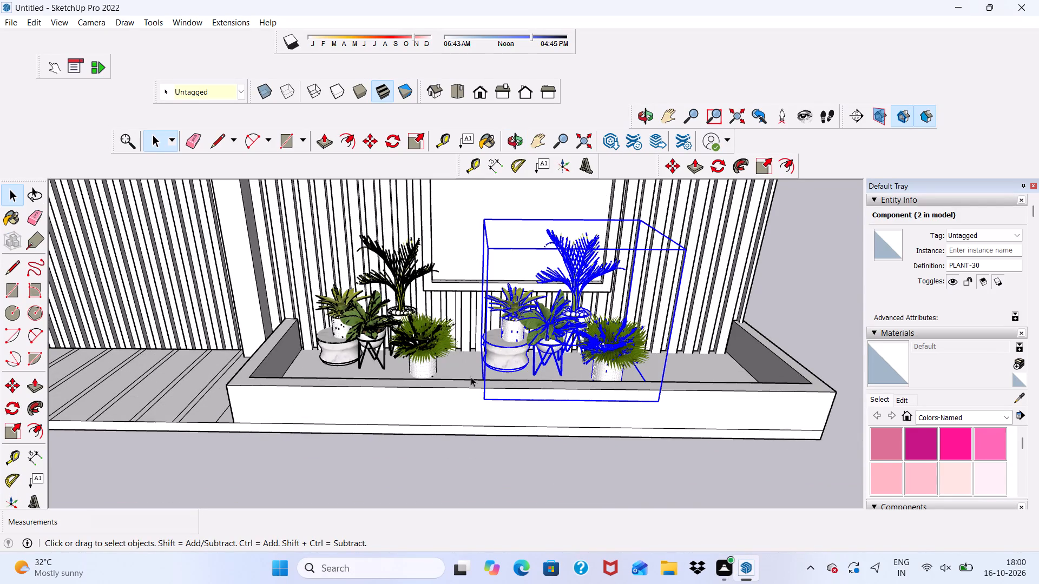
click(372, 144)
scroll(457, 310, down, 1)
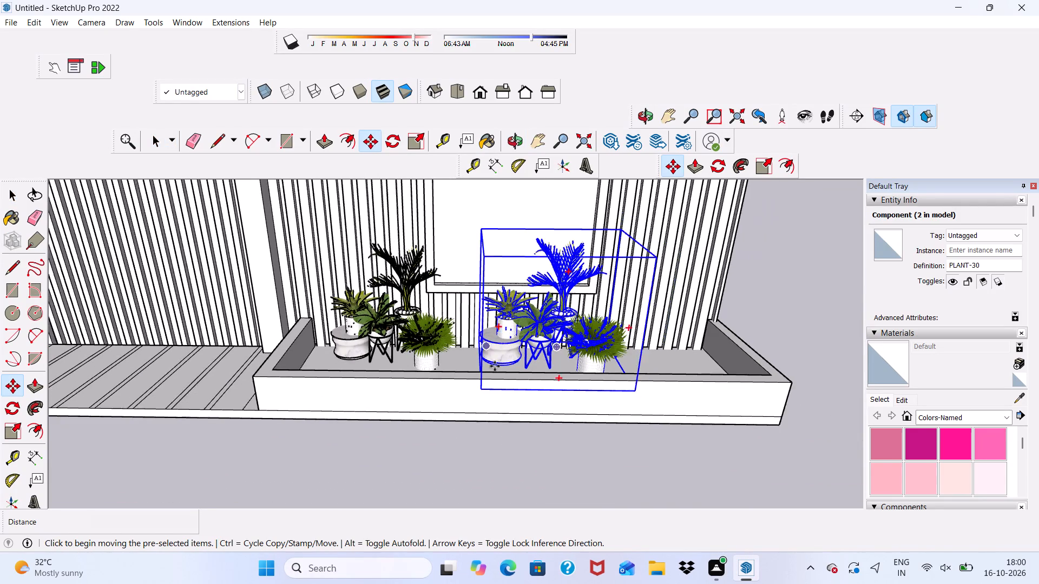
scroll(495, 366, down, 2)
scroll(520, 410, up, 6)
scroll(481, 388, up, 3)
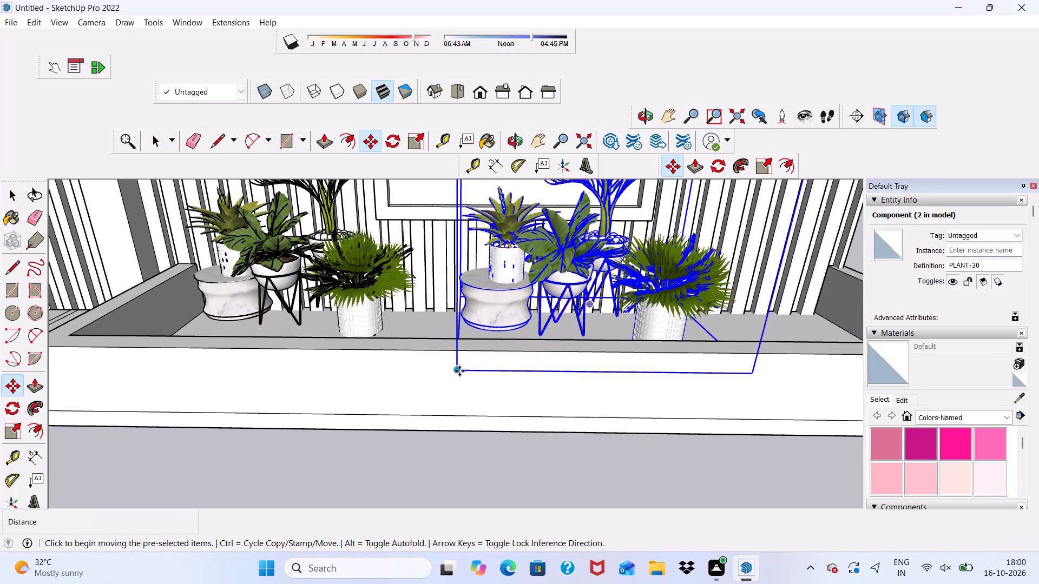
drag(459, 371, 422, 368)
key(space)
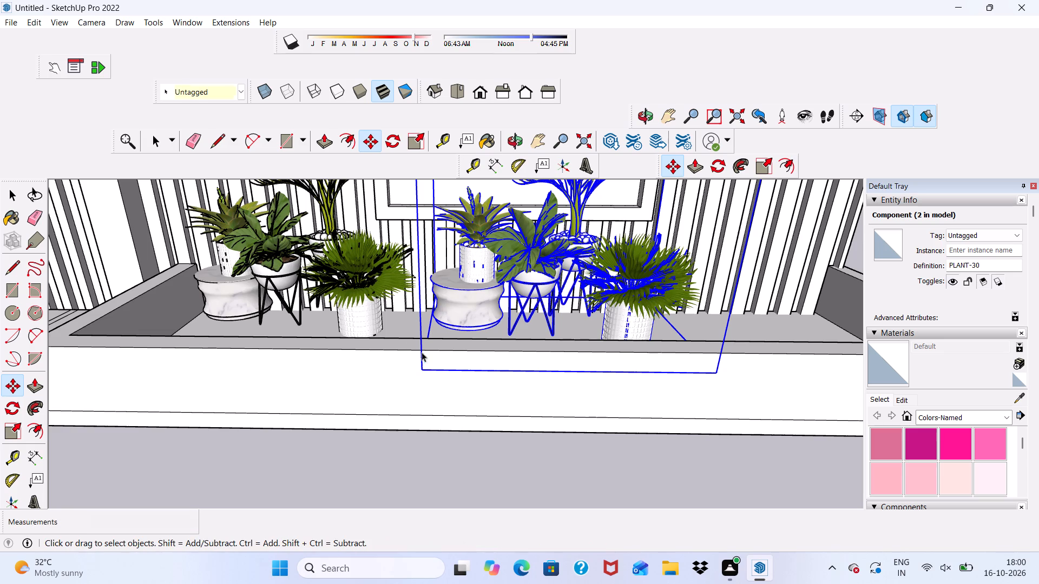
Shift the first plant group slightly along the planter toward the entrance deck end.
click(311, 287)
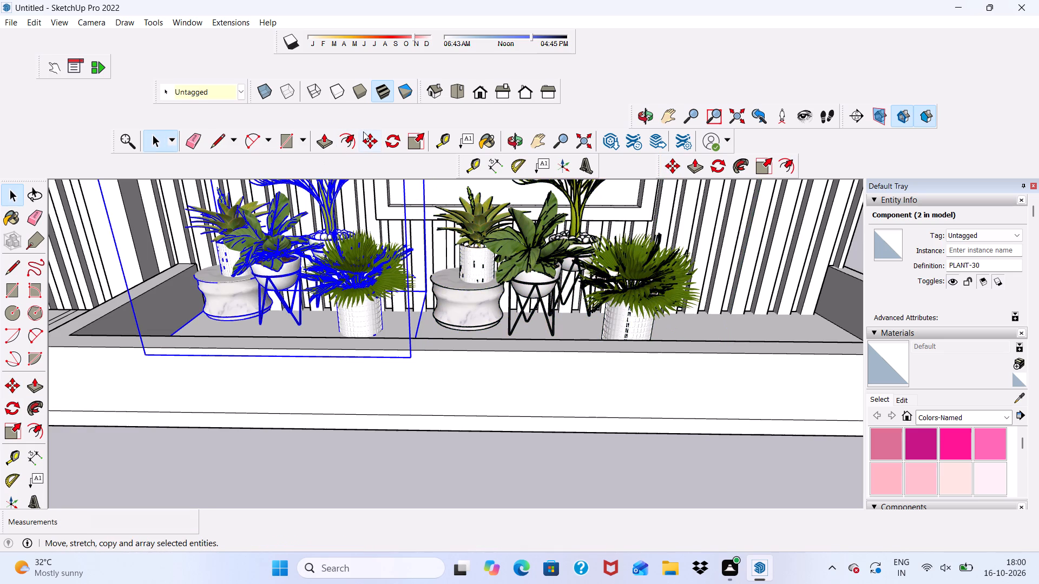
click(380, 137)
drag(147, 360, 135, 360)
key(space)
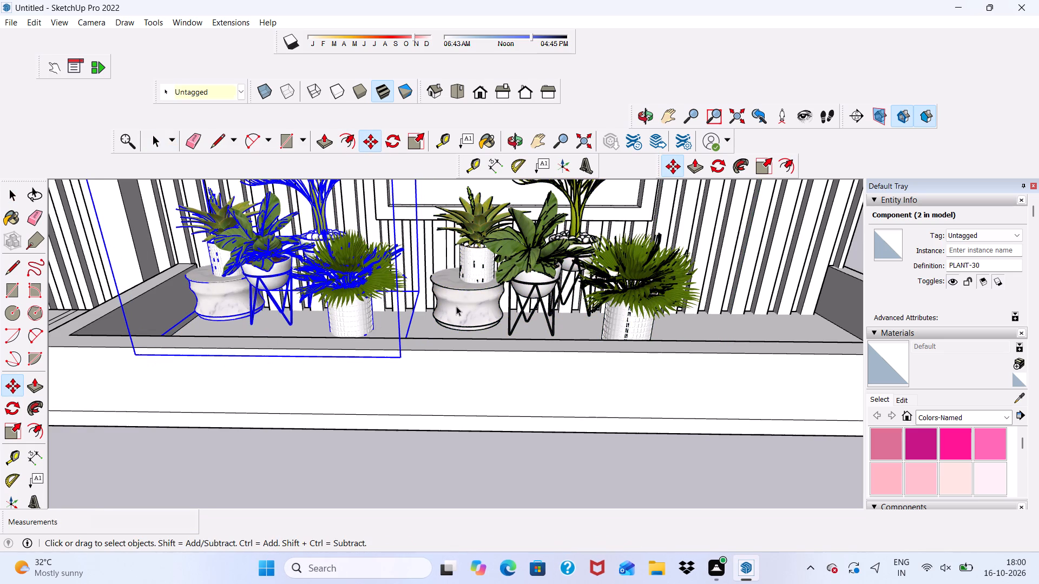
Shift the second plant group a little further along the planter toward the first group and deselect it.
click(458, 296)
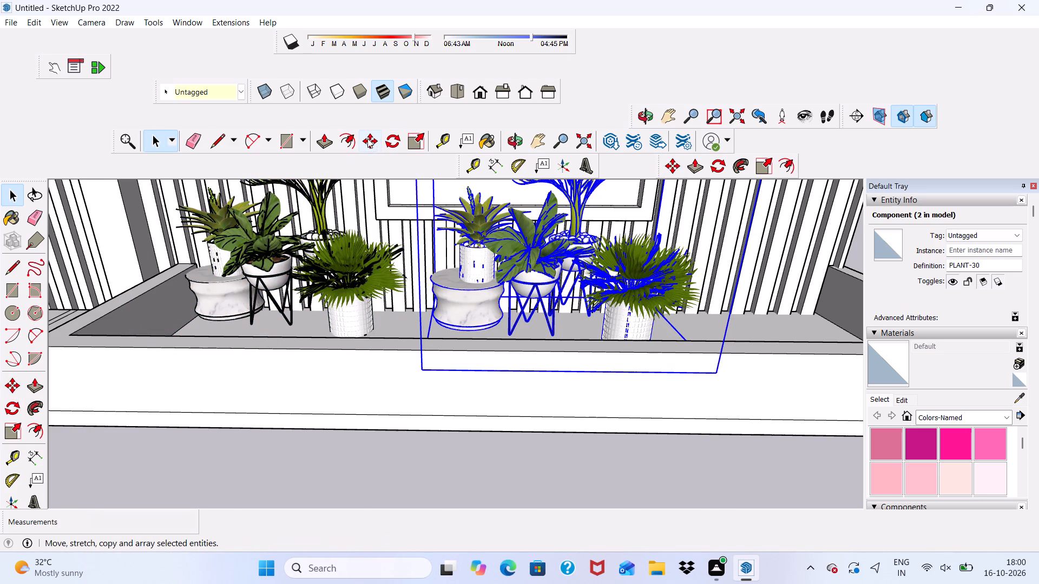
click(367, 138)
drag(420, 368, 412, 368)
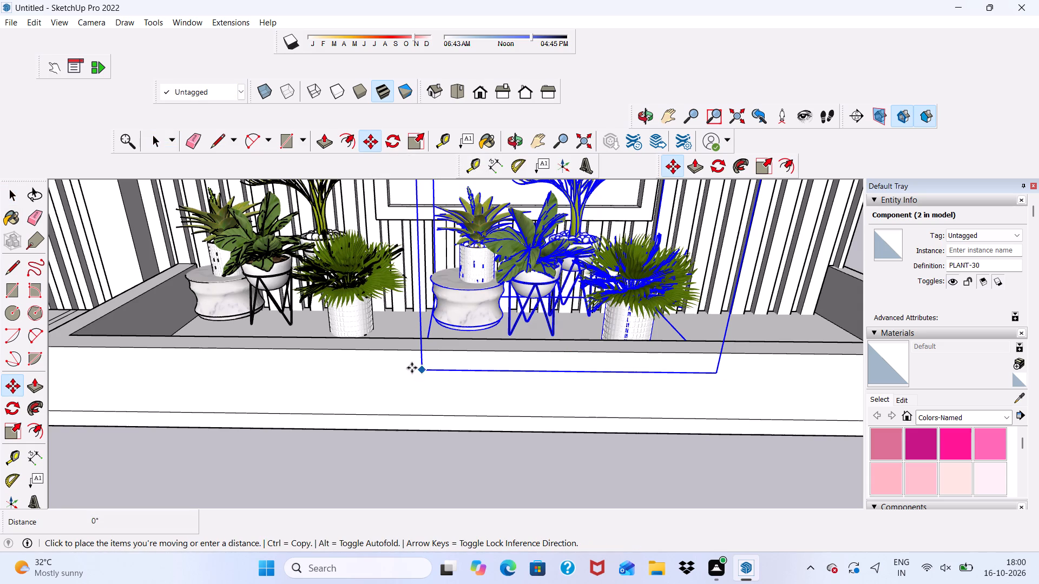
drag(412, 368, 404, 368)
scroll(404, 367, down, 7)
key(space)
click(423, 442)
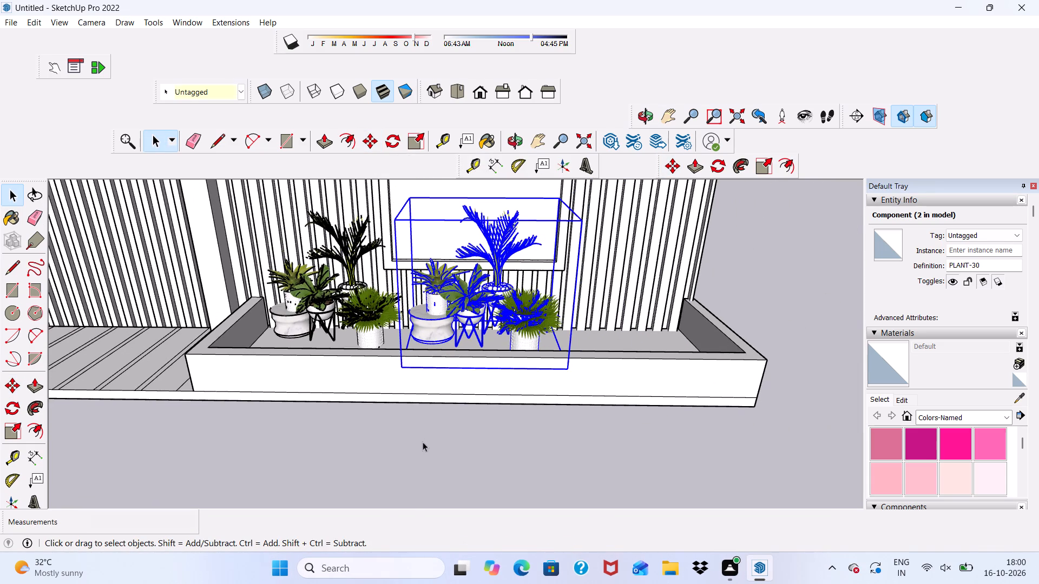
Import the PLANT-30 model from Downloads for a third potted plant group.
middle_drag(444, 357, 518, 328)
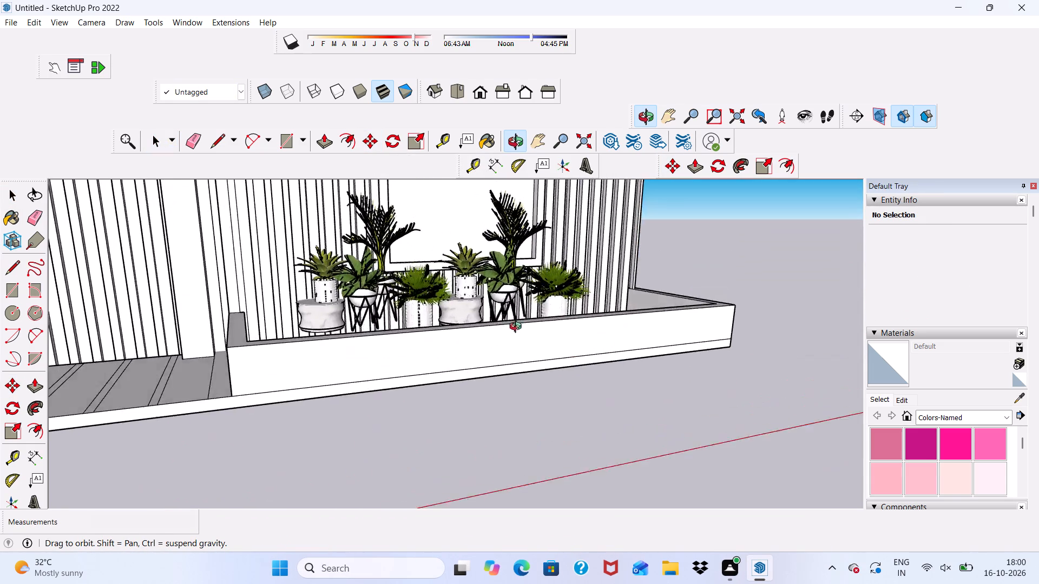
middle_drag(518, 328, 562, 284)
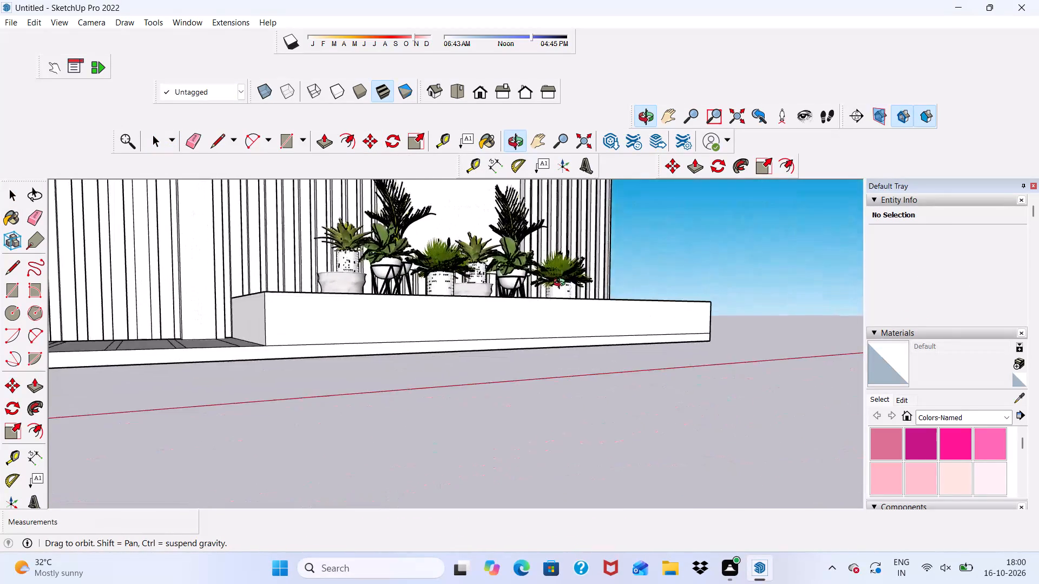
middle_drag(562, 284, 420, 371)
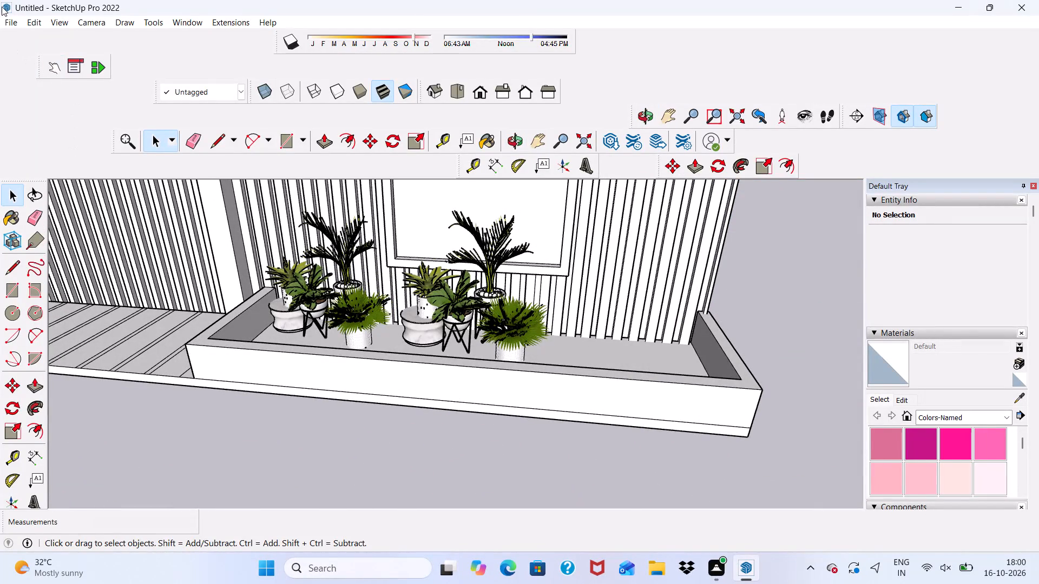
click(10, 18)
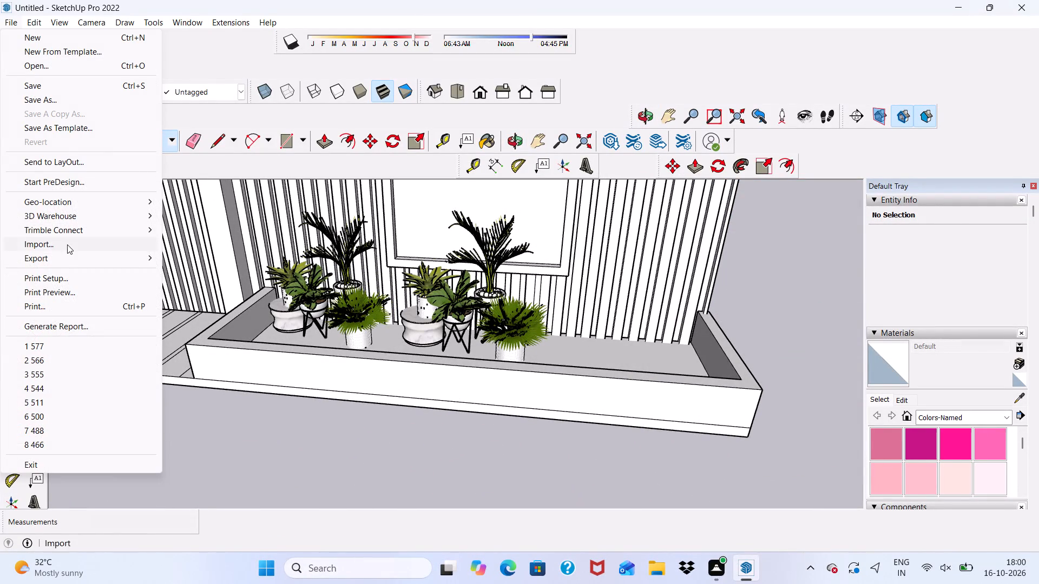
click(68, 245)
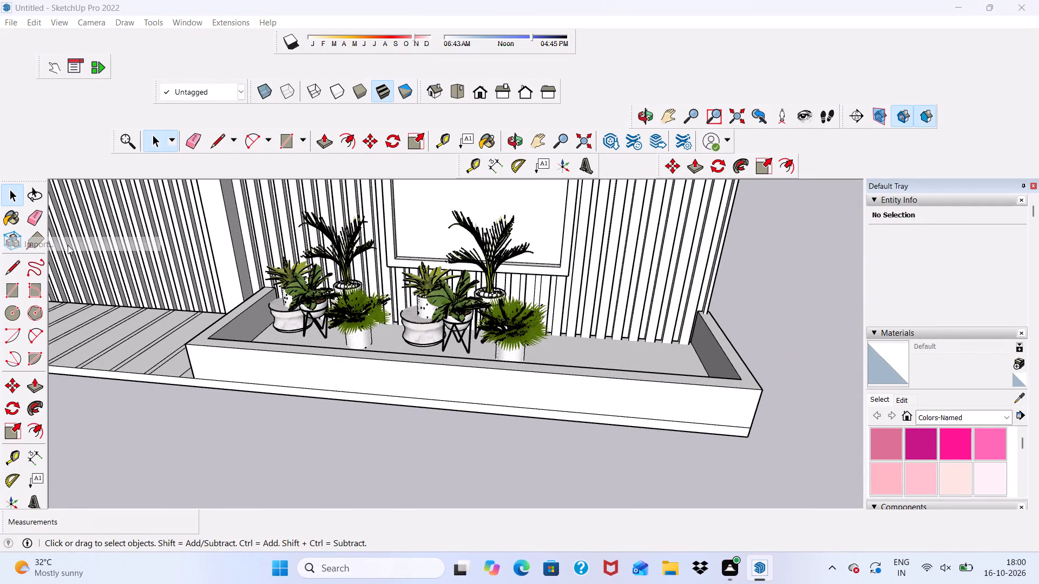
click(457, 215)
scroll(527, 272, down, 2)
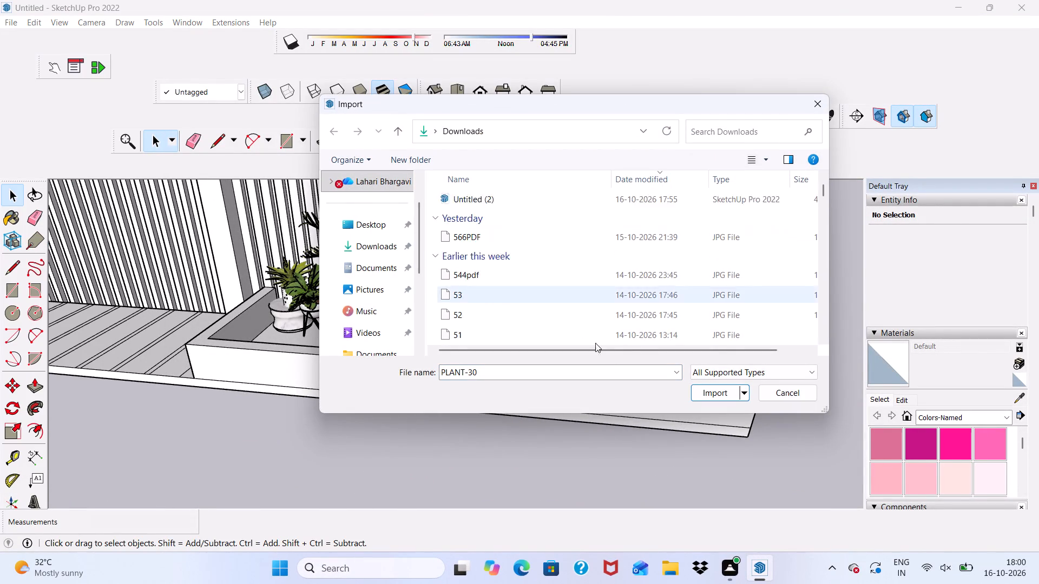
click(715, 390)
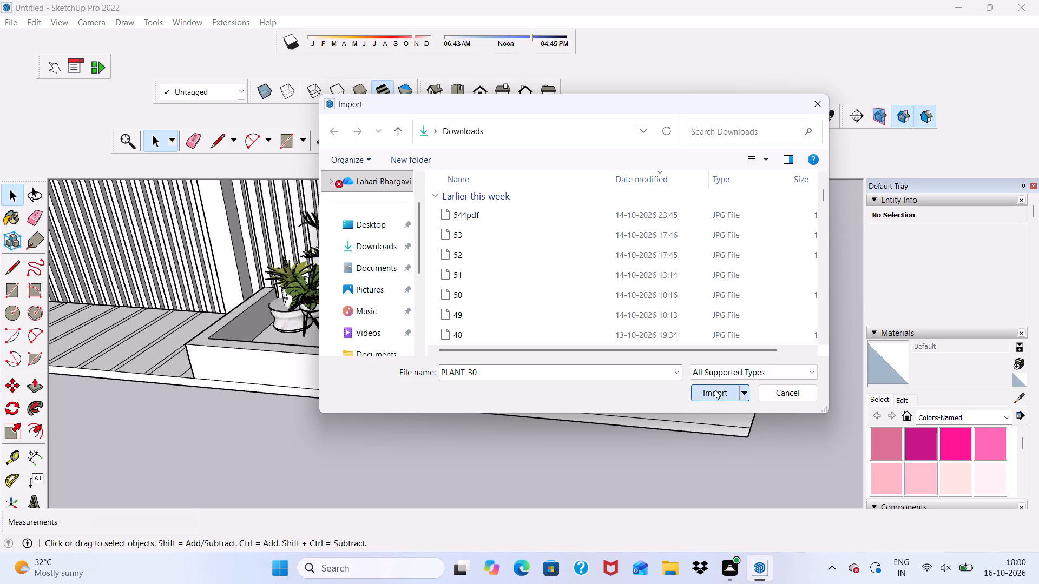
Place the imported PLANT-30 group on the ground in front of the planter box.
scroll(635, 344, down, 12)
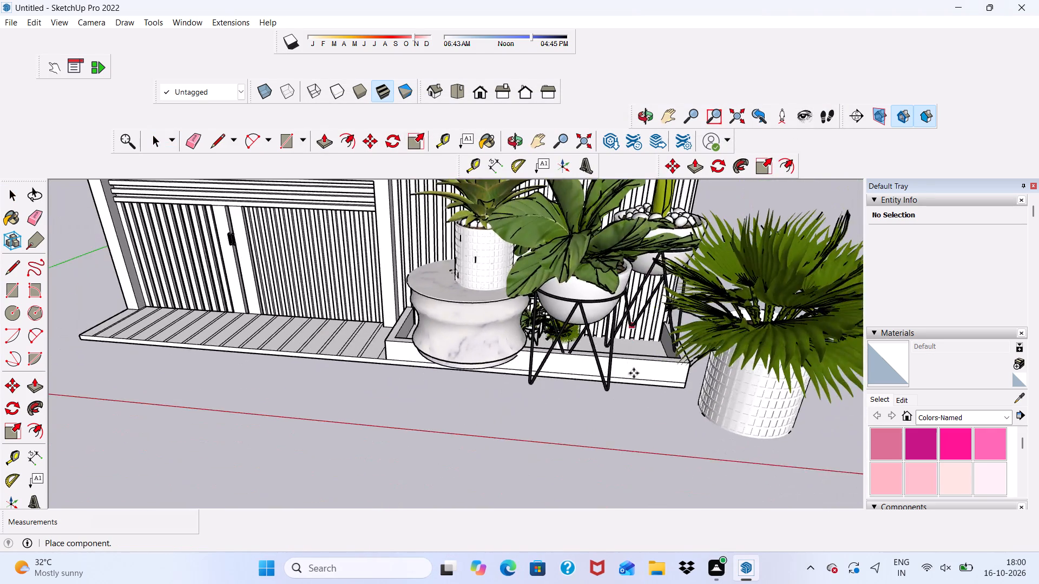
scroll(634, 373, down, 12)
scroll(625, 369, up, 10)
scroll(626, 392, down, 5)
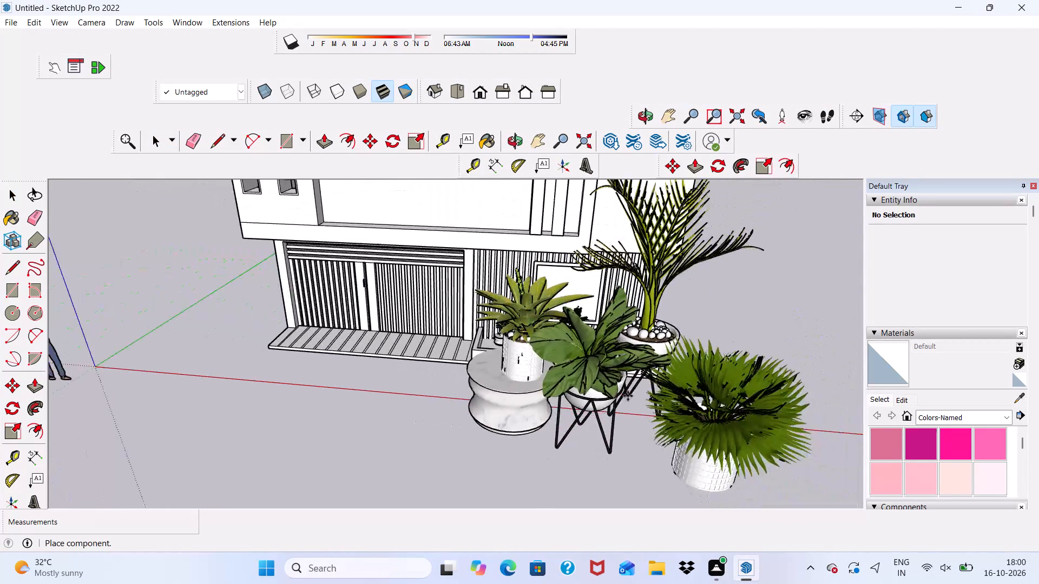
middle_drag(628, 396, 631, 304)
scroll(626, 403, up, 4)
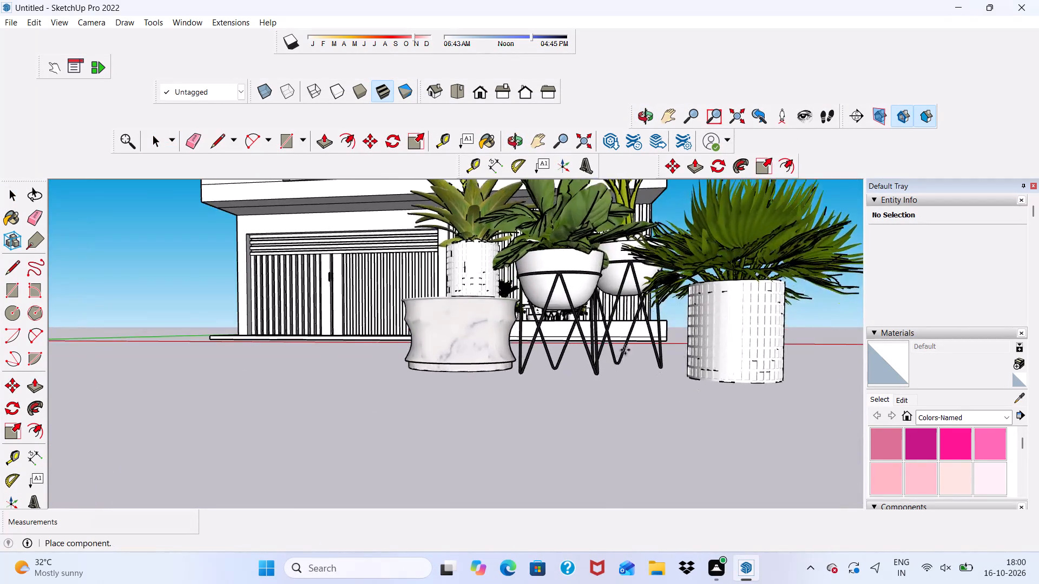
scroll(625, 349, up, 17)
middle_drag(650, 306, 660, 340)
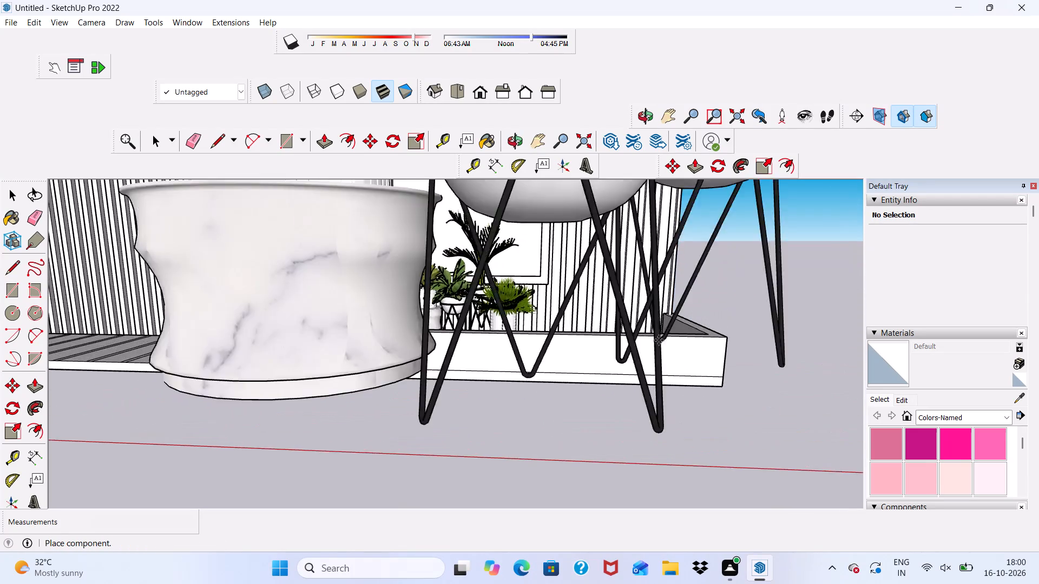
scroll(619, 404, down, 4)
scroll(575, 351, down, 5)
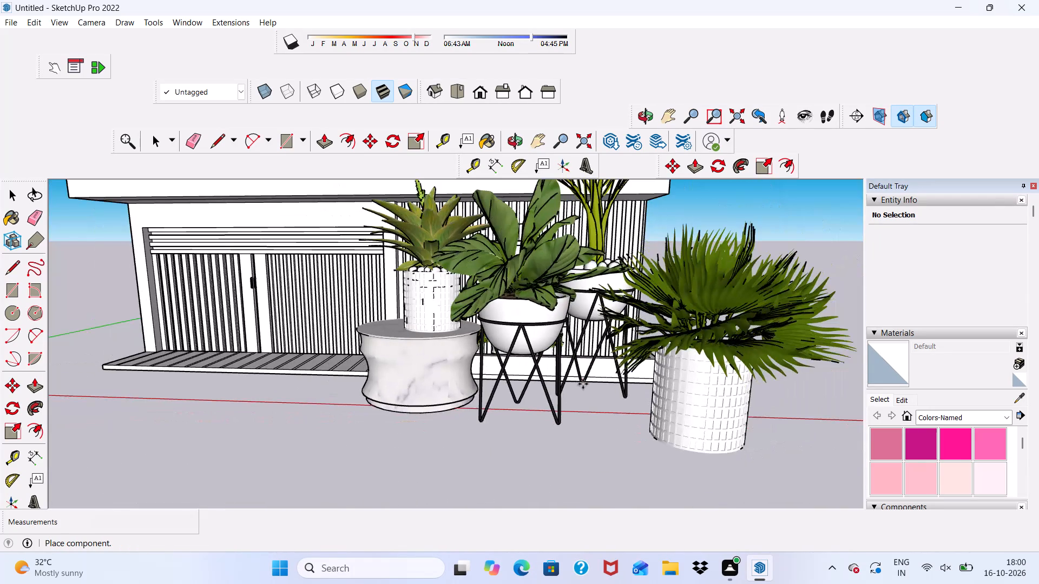
click(583, 384)
Scale the newly placed plant group down uniformly to slightly under half its size and deselect it.
scroll(233, 330, down, 3)
scroll(264, 413, down, 6)
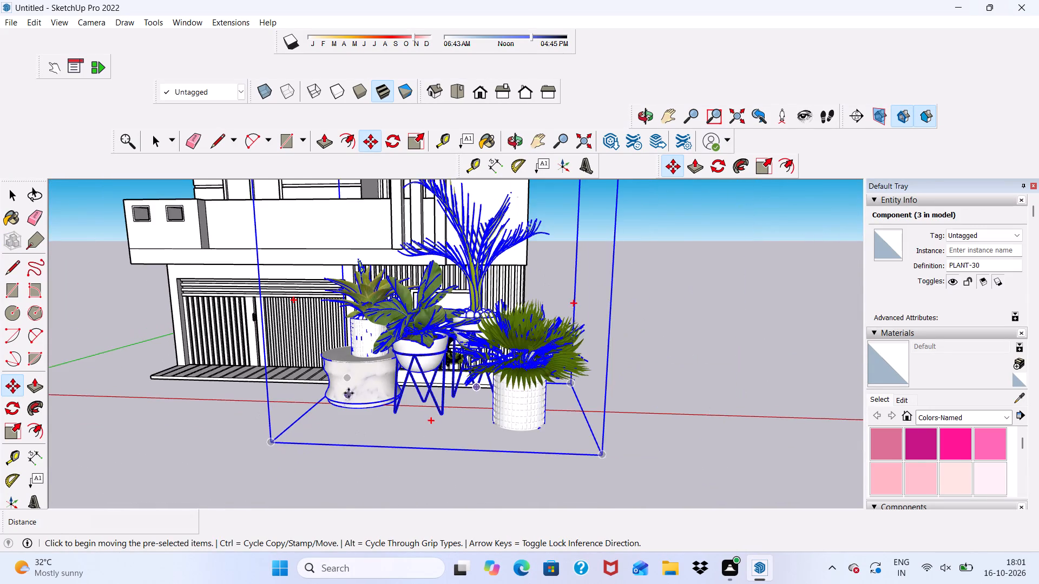
scroll(348, 393, down, 2)
click(420, 142)
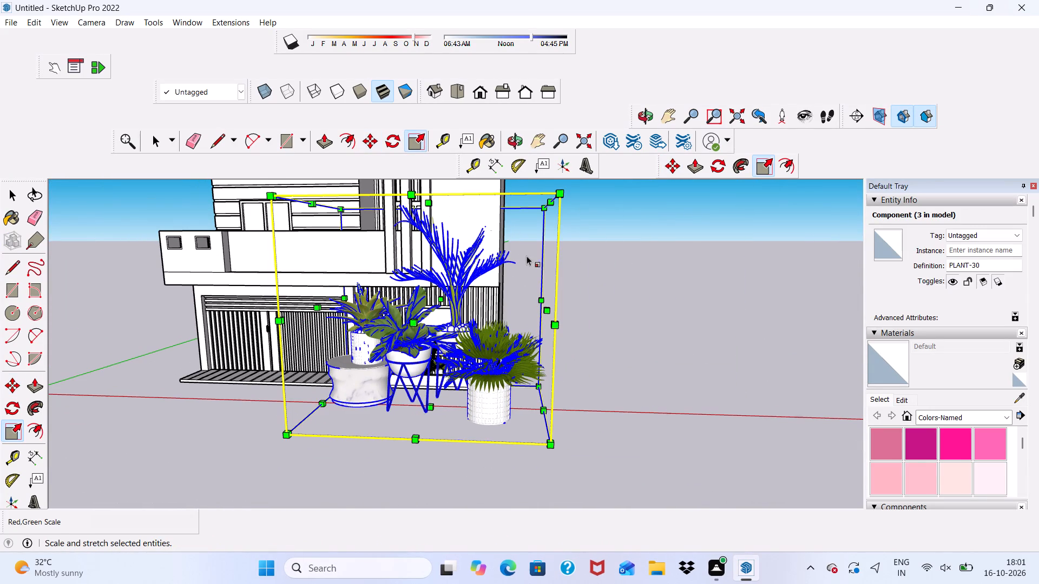
drag(561, 190, 429, 363)
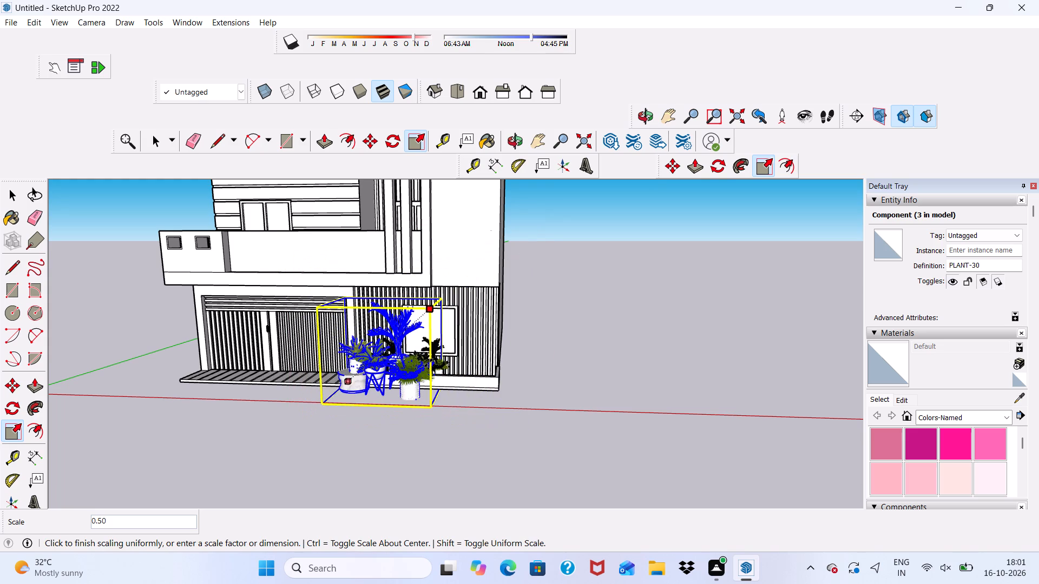
drag(429, 363, 420, 372)
scroll(419, 331, up, 9)
scroll(355, 350, up, 4)
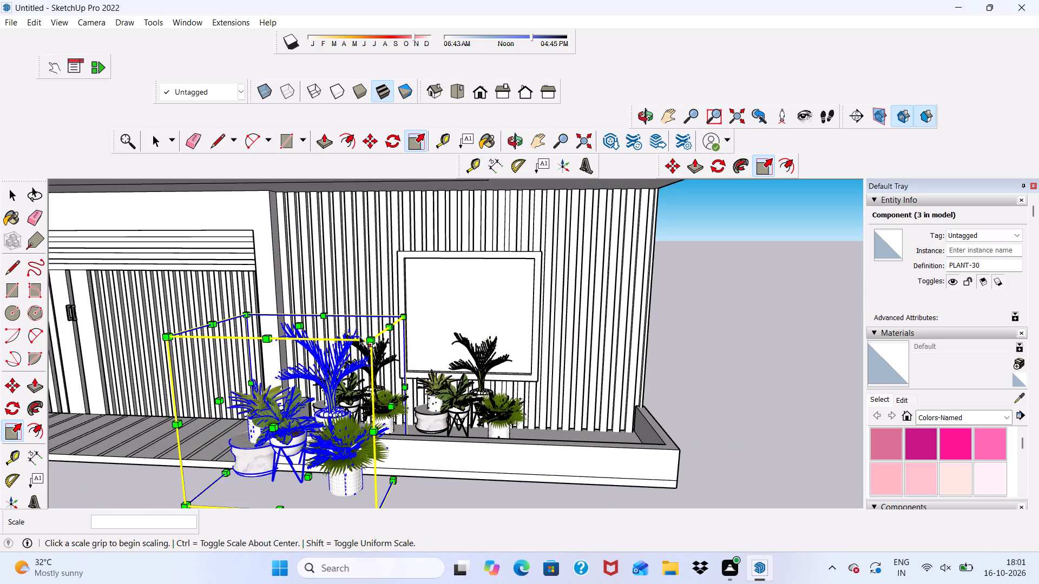
drag(363, 334, 348, 344)
scroll(395, 339, up, 3)
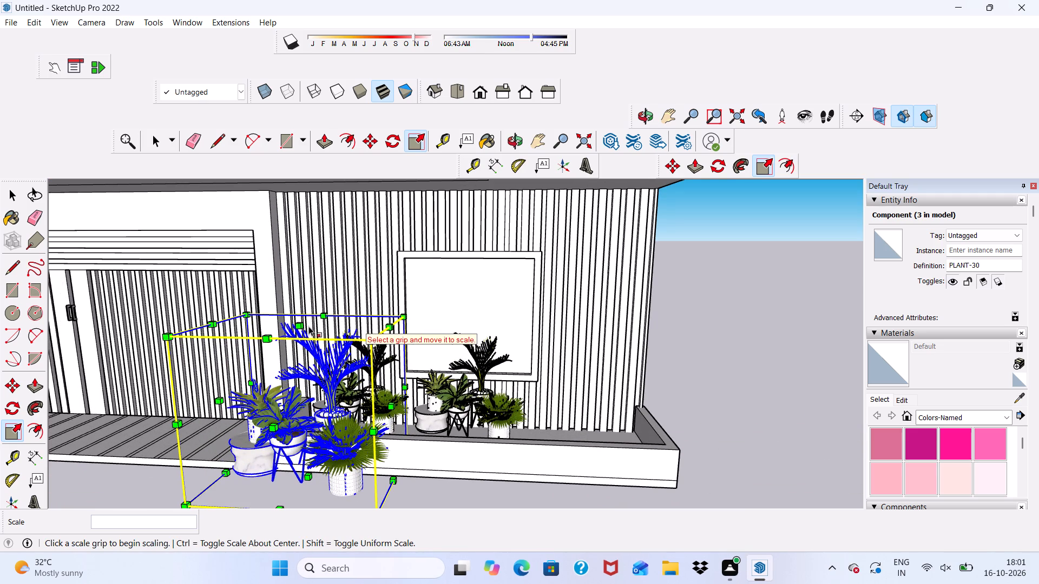
click(638, 329)
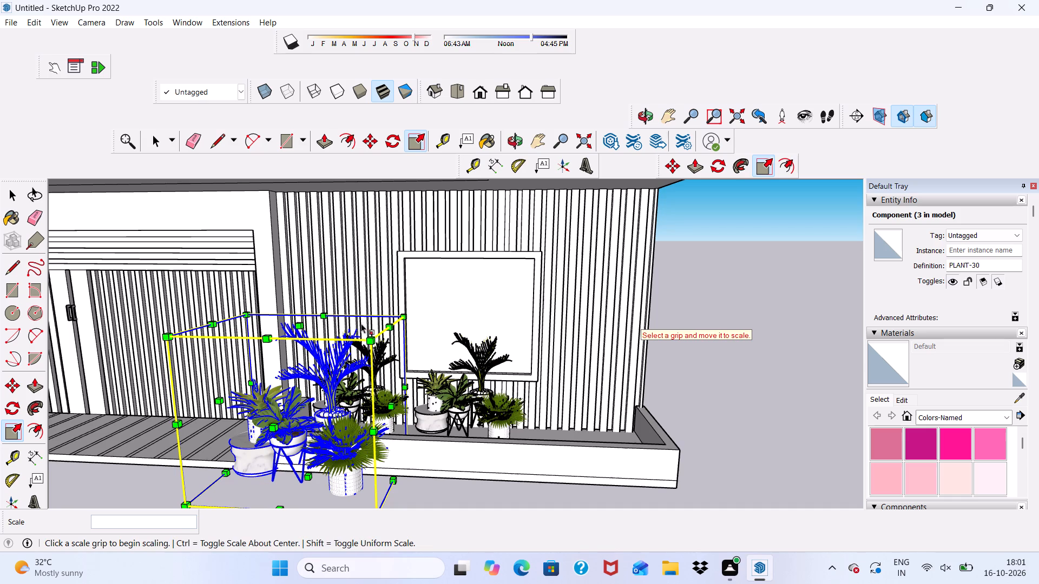
drag(372, 338, 332, 351)
key(space)
click(703, 347)
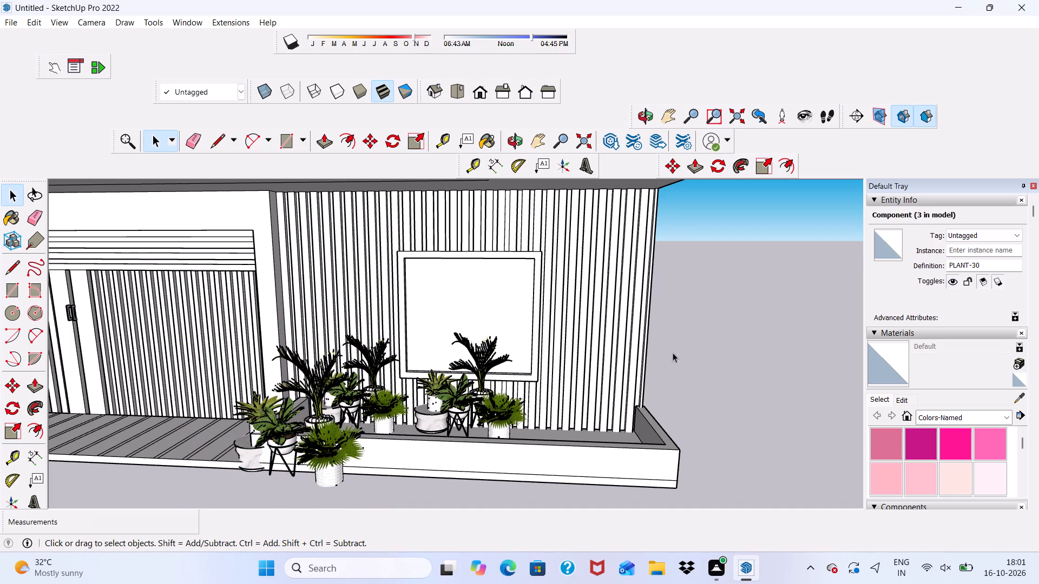
Move the third plant group about 9' 1" into the planter box, beyond the second group at the far end, and deselect it.
scroll(332, 450, up, 2)
click(332, 450)
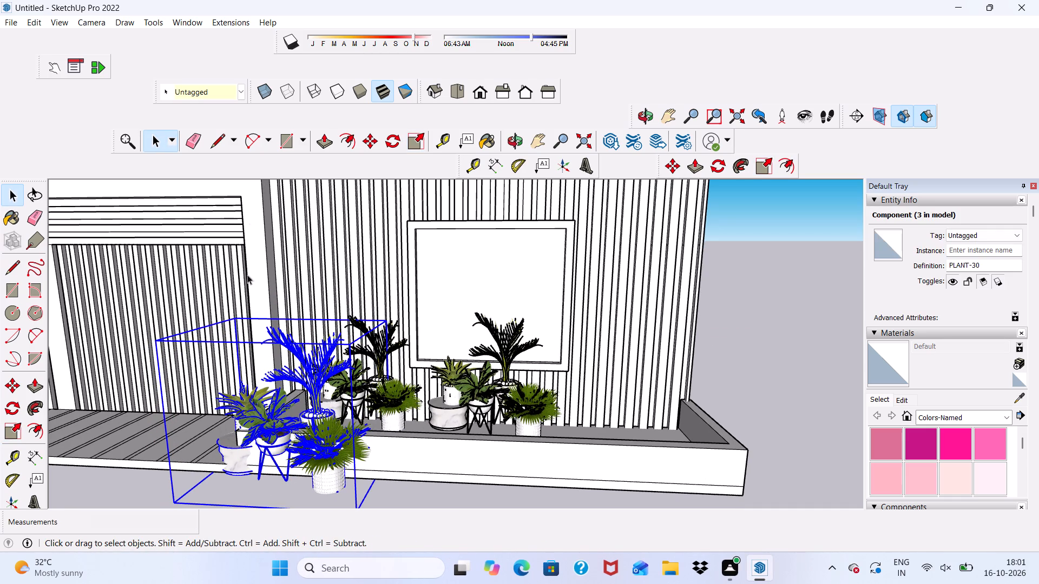
click(372, 142)
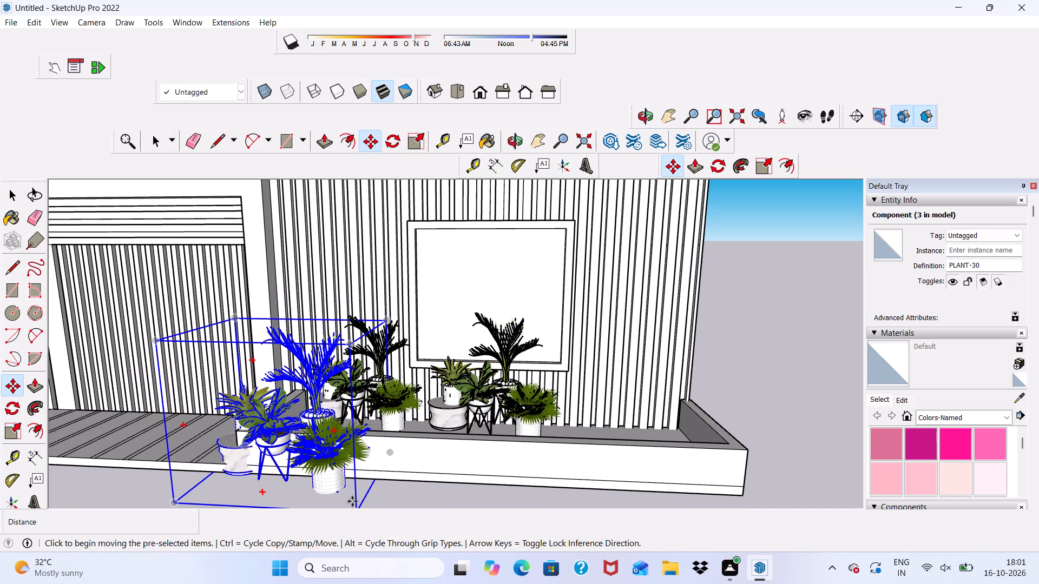
drag(356, 488, 682, 397)
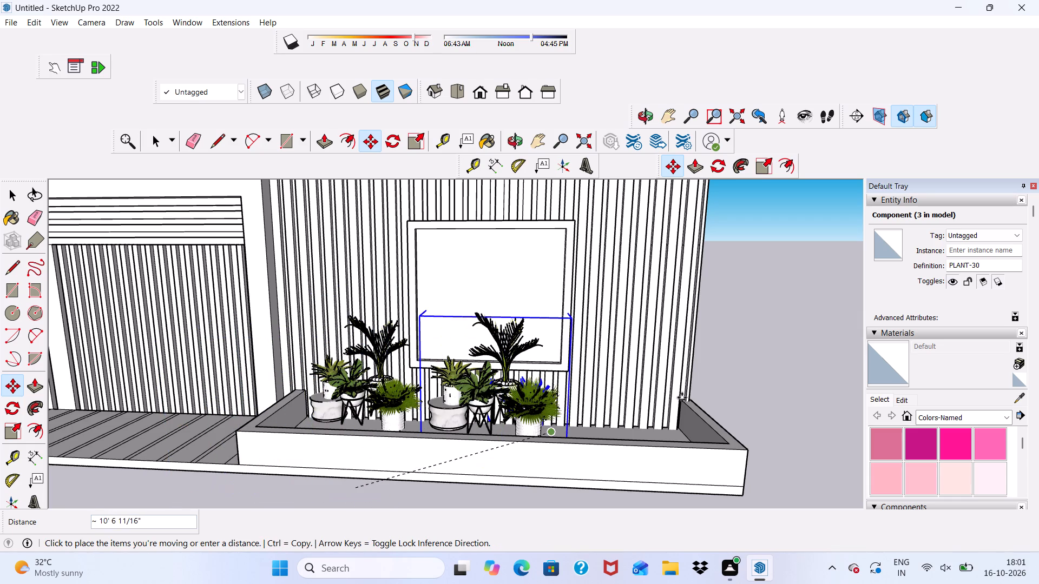
drag(682, 397, 698, 441)
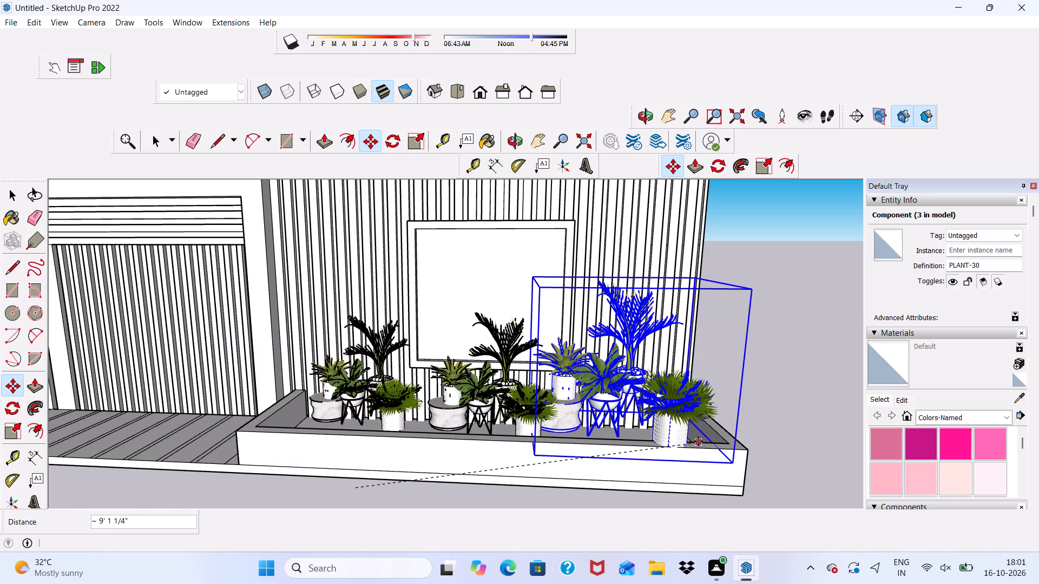
click(779, 396)
key(space)
click(780, 395)
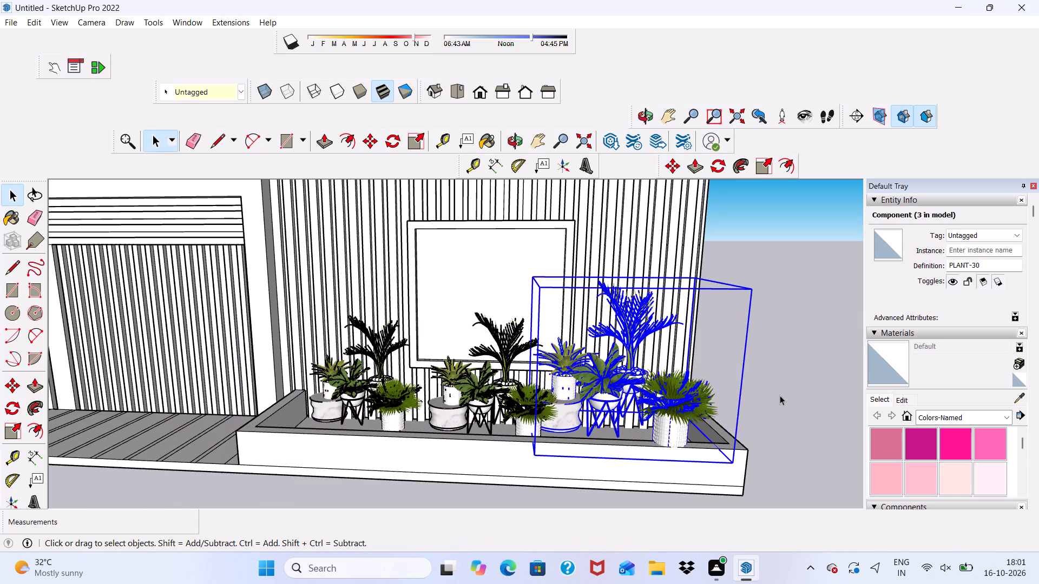
Scale the third plant group down uniformly by about 0.78 to match the other two groups, and deselect it.
scroll(780, 395, down, 2)
middle_drag(780, 400, 678, 431)
scroll(599, 467, up, 4)
scroll(599, 467, down, 2)
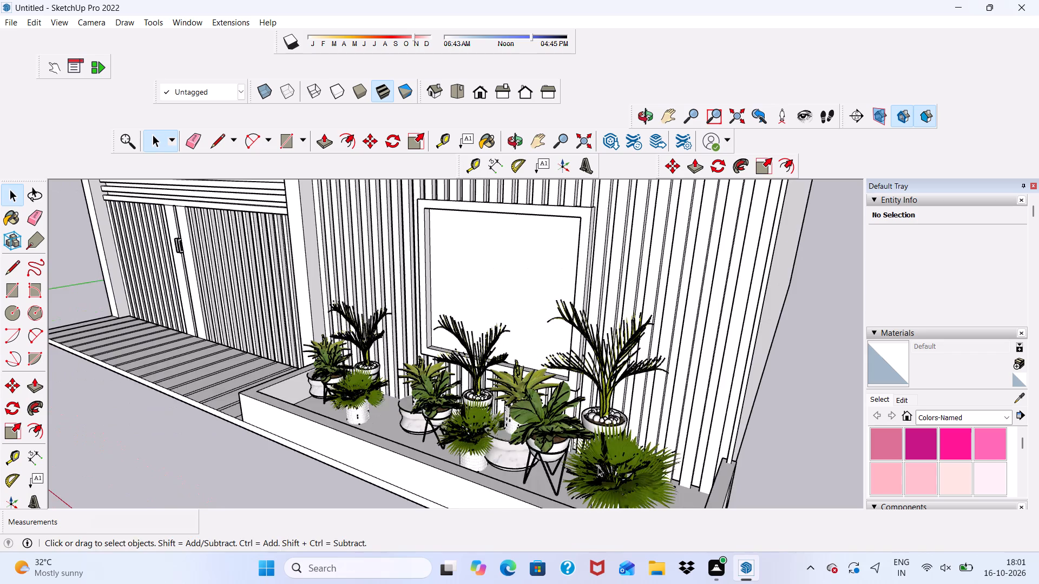
middle_drag(598, 467, 698, 417)
scroll(697, 416, up, 4)
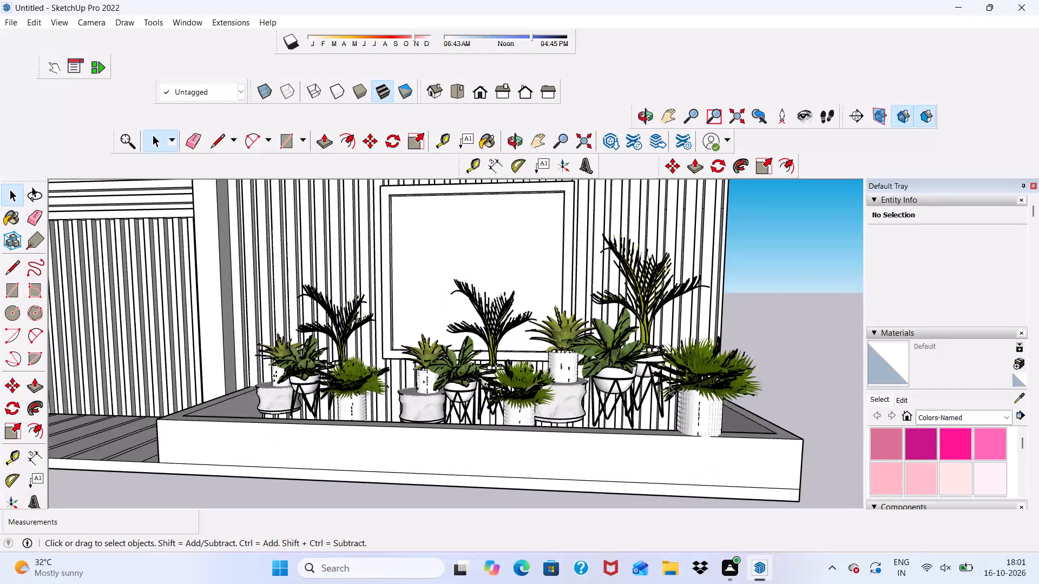
click(669, 385)
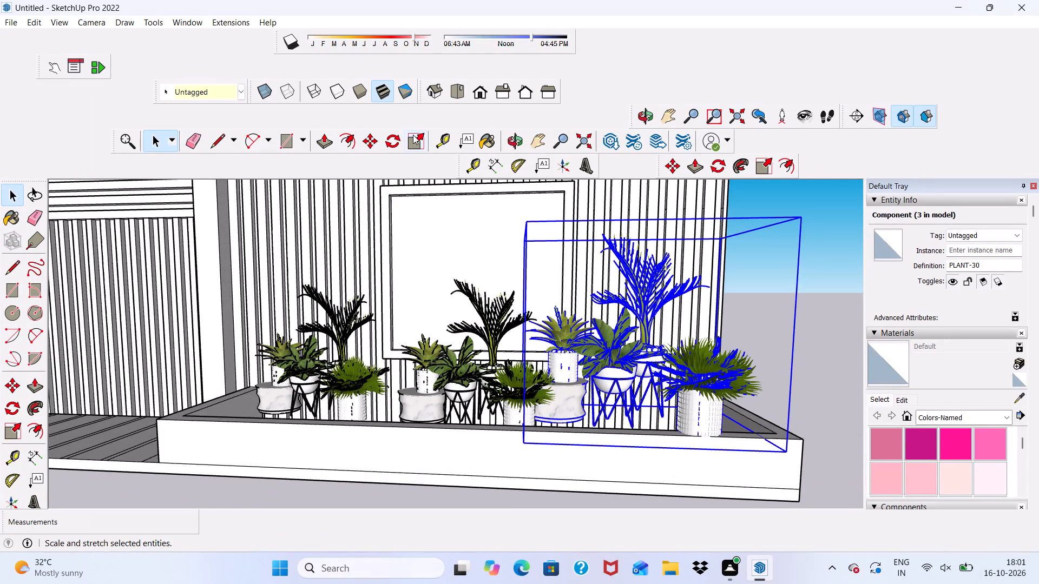
click(413, 135)
drag(802, 218, 787, 239)
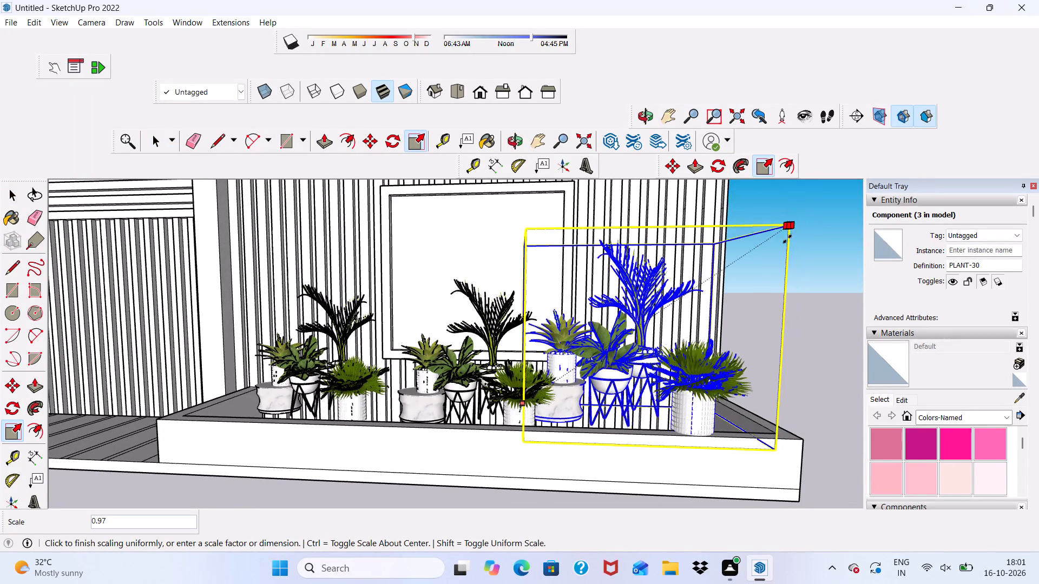
drag(787, 239, 758, 332)
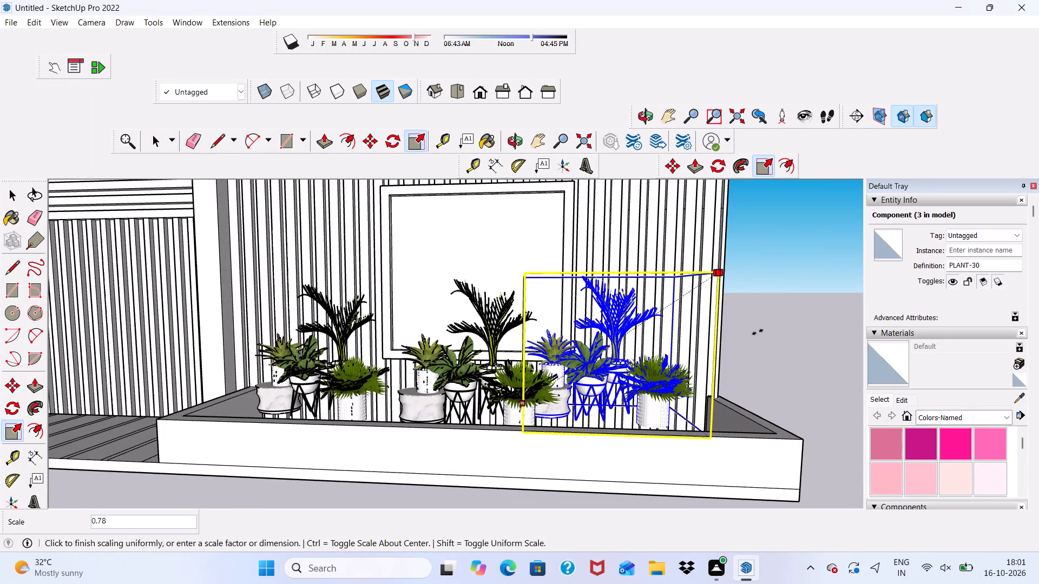
drag(758, 332, 758, 335)
drag(715, 275, 713, 283)
key(space)
click(808, 303)
Move the third plant group slightly along the planter, away from the second group toward the far end, and deselect it.
scroll(792, 337, down, 2)
middle_drag(780, 384, 755, 402)
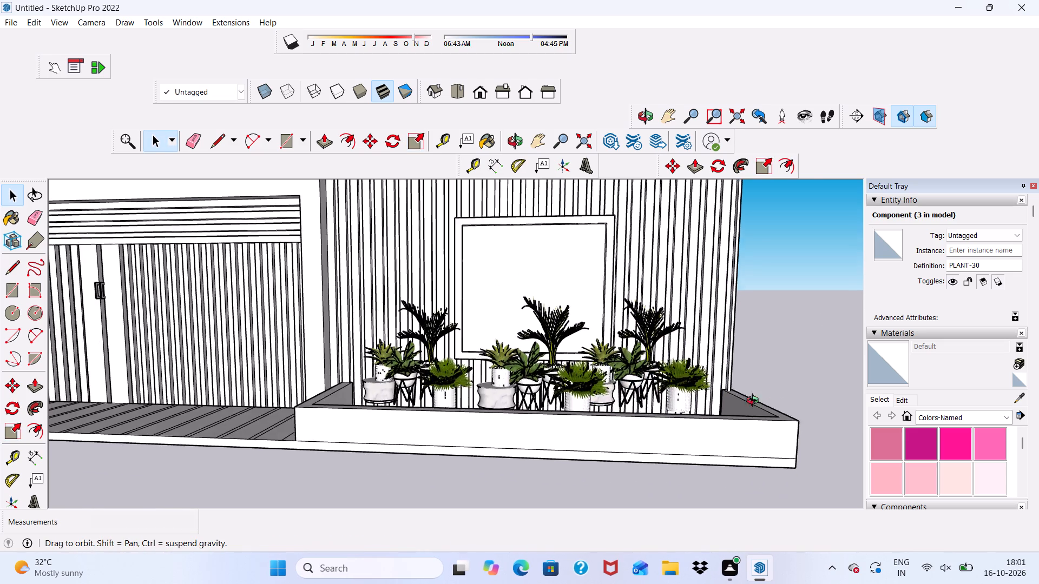
middle_drag(755, 402, 615, 434)
scroll(603, 429, up, 1)
scroll(553, 355, down, 5)
middle_drag(612, 389, 694, 366)
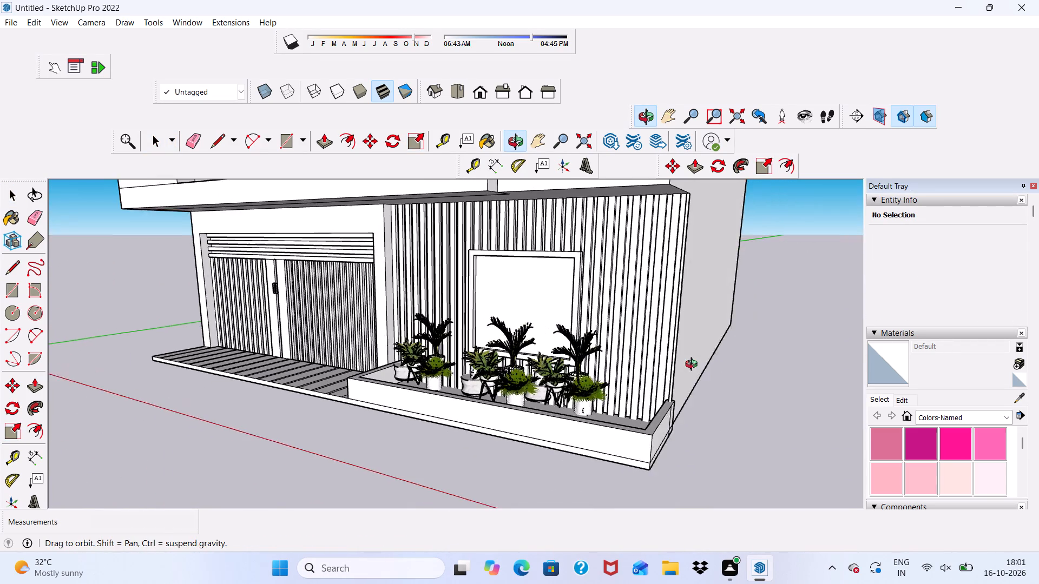
middle_drag(694, 366, 696, 369)
scroll(595, 413, up, 8)
click(571, 370)
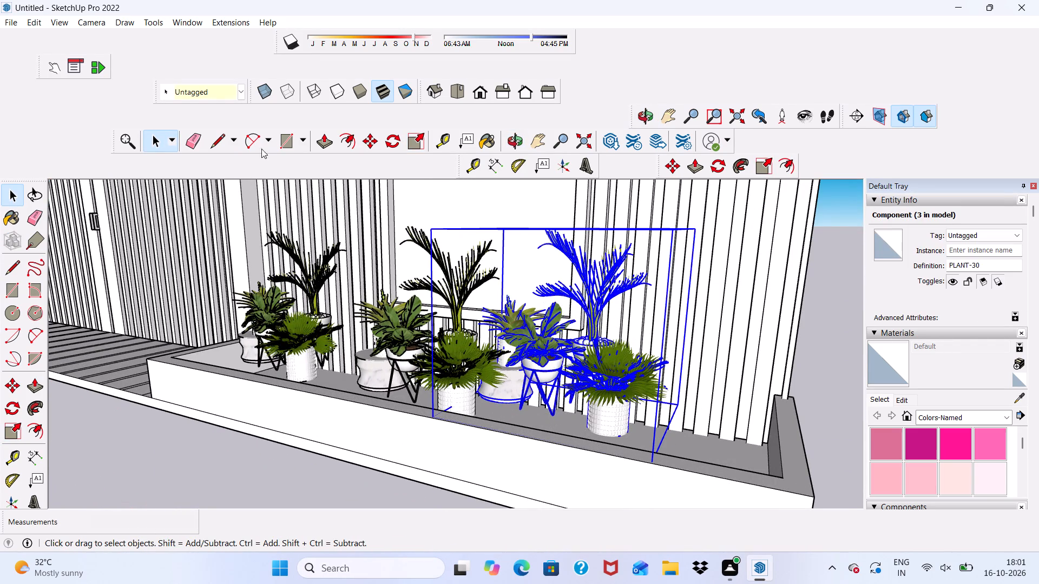
click(367, 144)
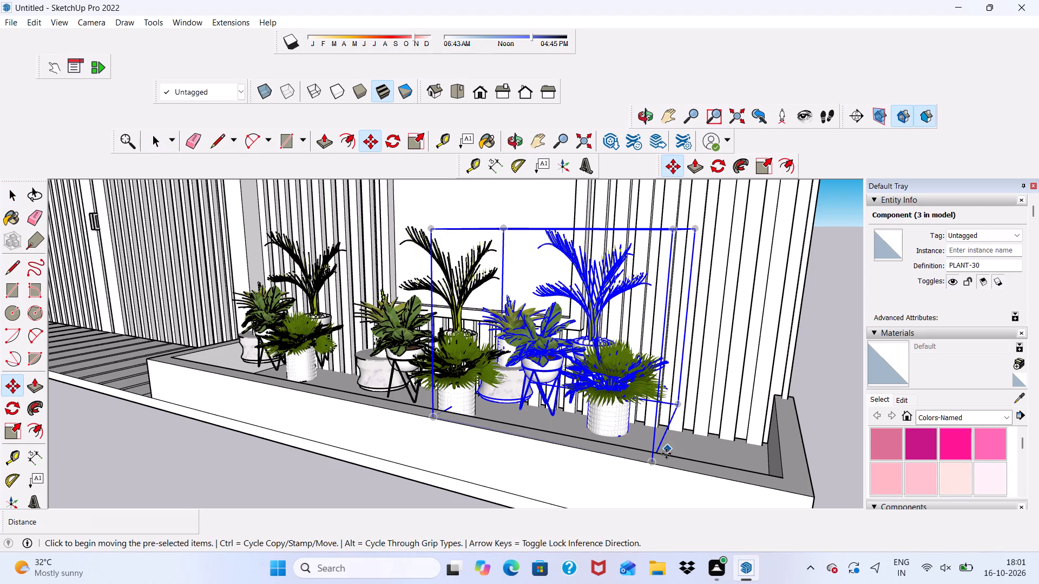
drag(655, 462, 720, 476)
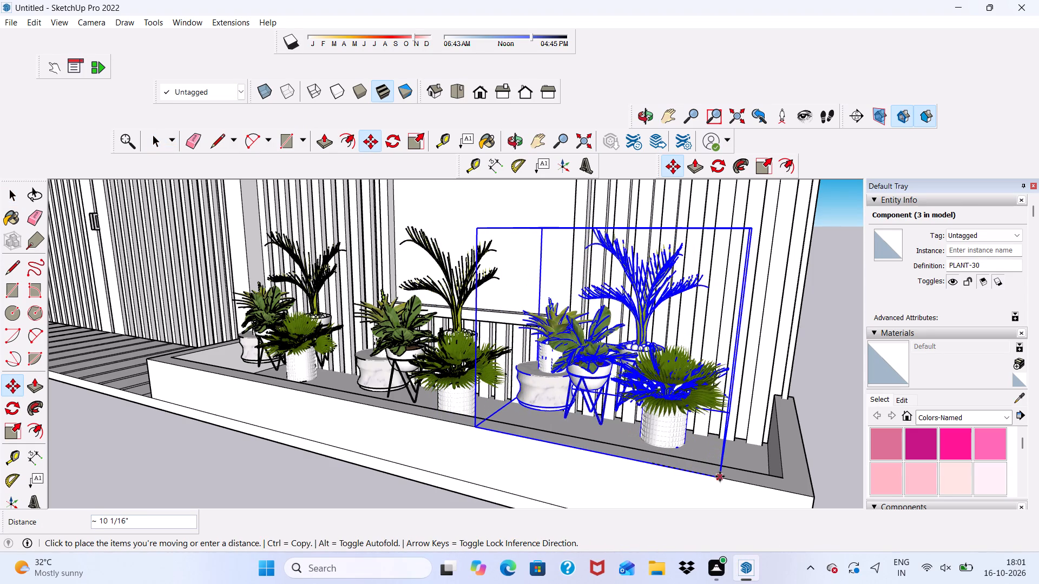
drag(720, 476, 732, 476)
key(space)
click(813, 410)
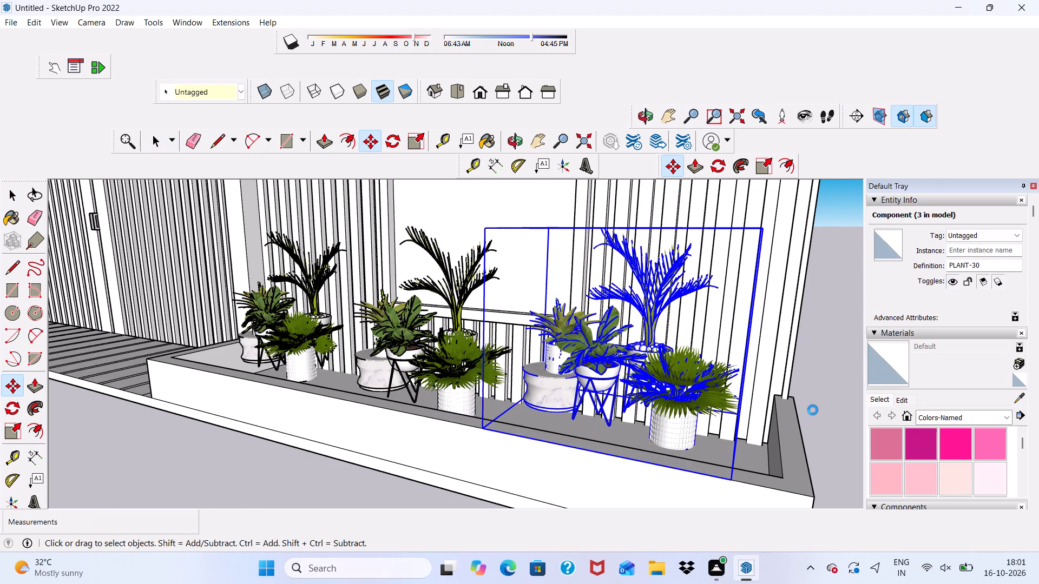
Deselect the third plant group and examine the planter arrangement and ground-floor facade from several angles and distances.
click(820, 400)
scroll(609, 343, down, 6)
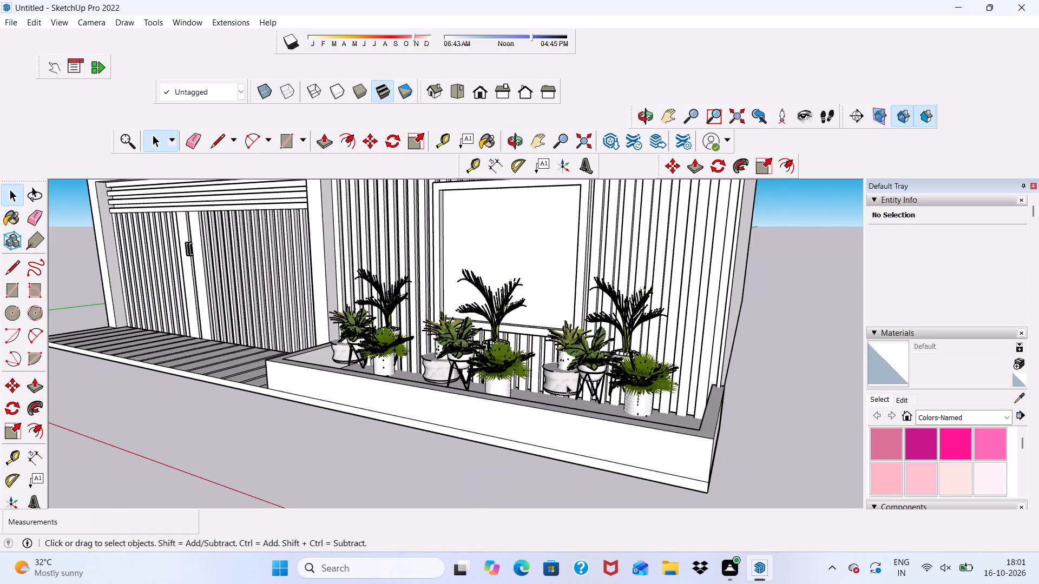
middle_drag(567, 385, 770, 406)
scroll(732, 380, up, 1)
scroll(425, 325, down, 6)
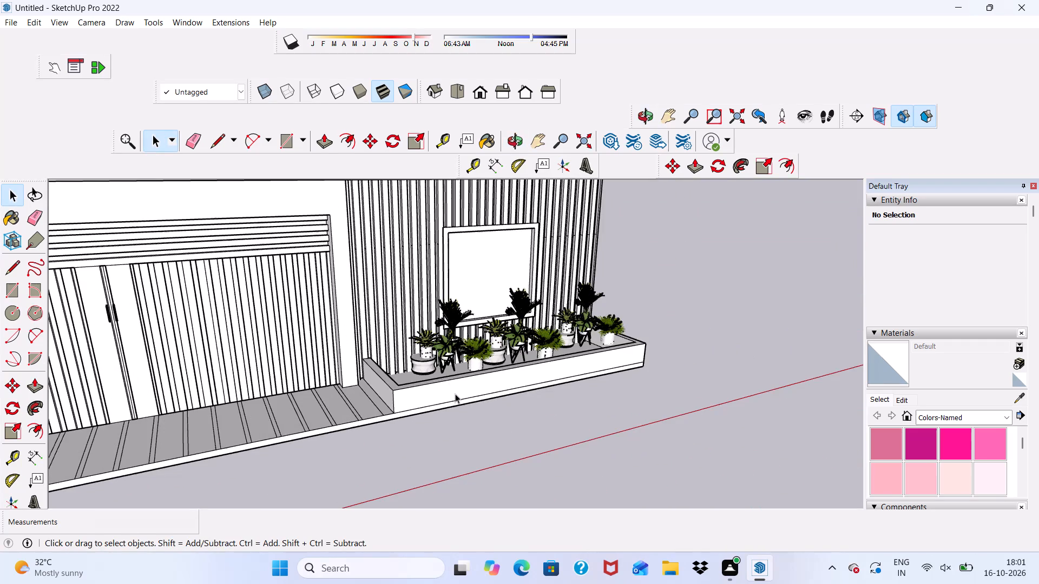
middle_drag(455, 394, 376, 336)
scroll(376, 336, up, 5)
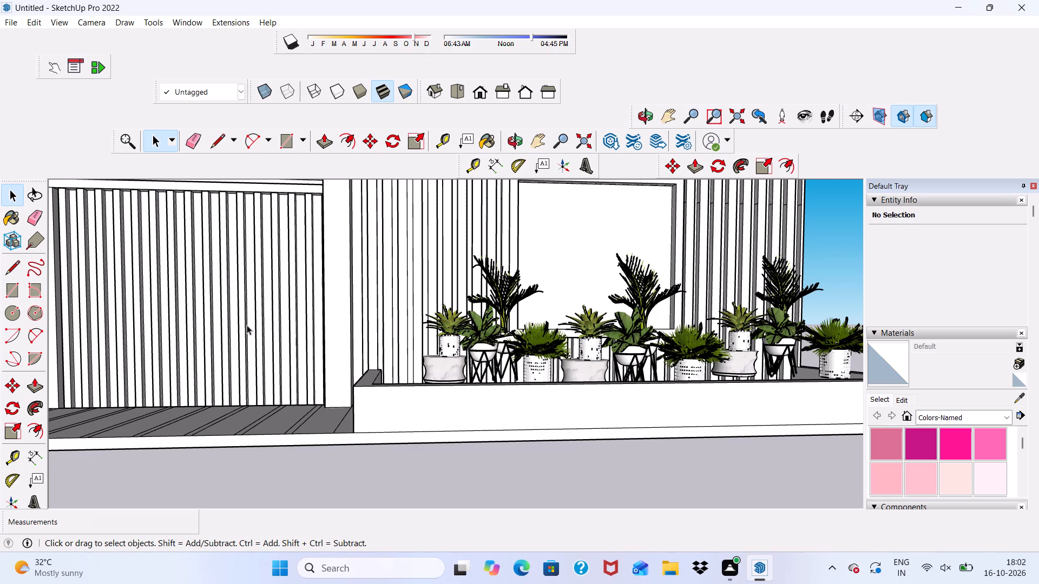
scroll(213, 311, down, 3)
scroll(311, 326, down, 4)
scroll(373, 346, down, 3)
scroll(419, 351, down, 4)
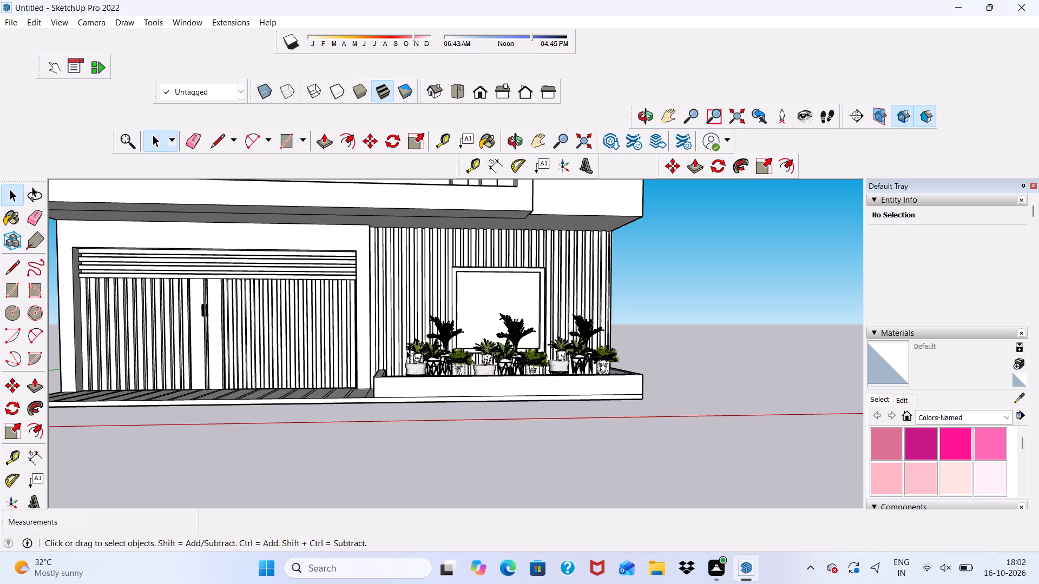
scroll(419, 370, up, 1)
scroll(417, 370, down, 16)
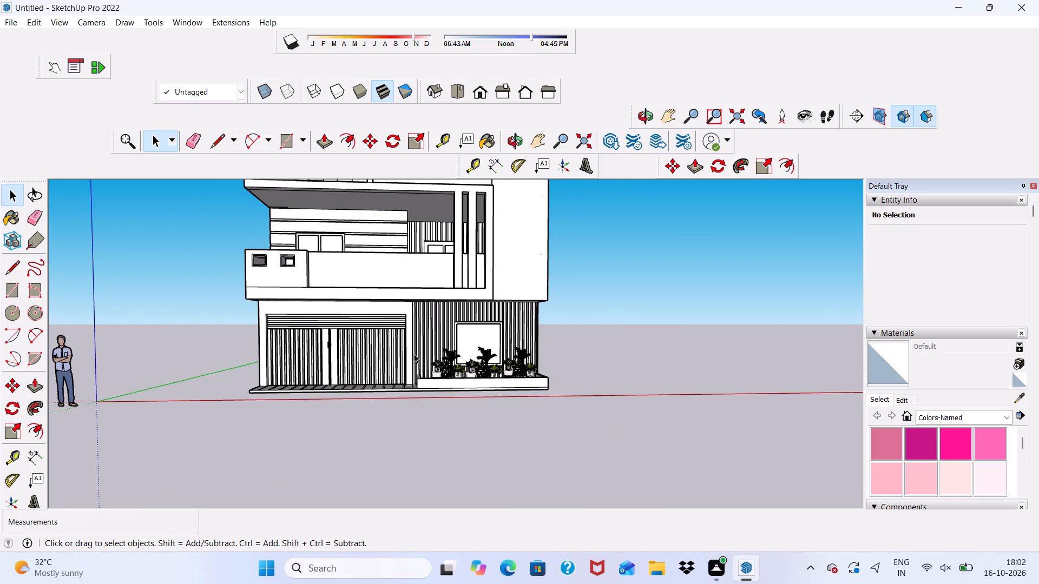
scroll(400, 329, up, 14)
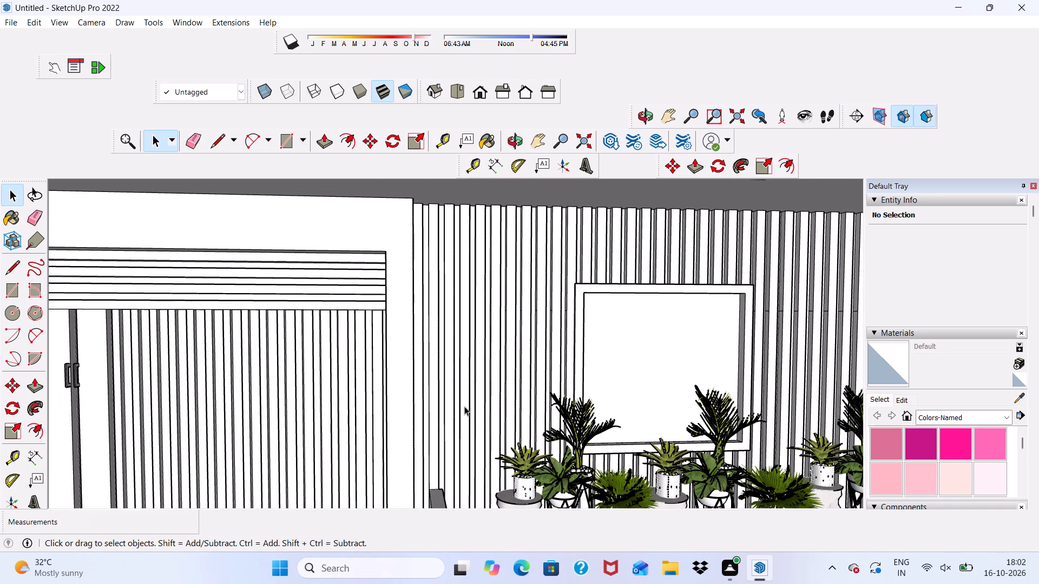
scroll(437, 377, down, 9)
middle_drag(454, 416, 352, 386)
scroll(352, 386, up, 1)
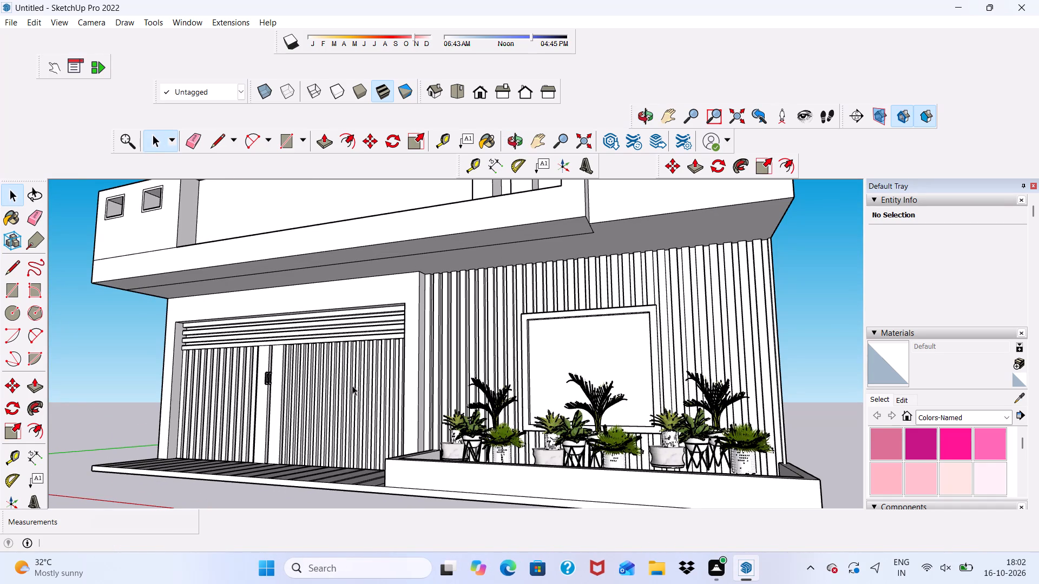
scroll(433, 349, down, 4)
middle_drag(481, 406, 513, 416)
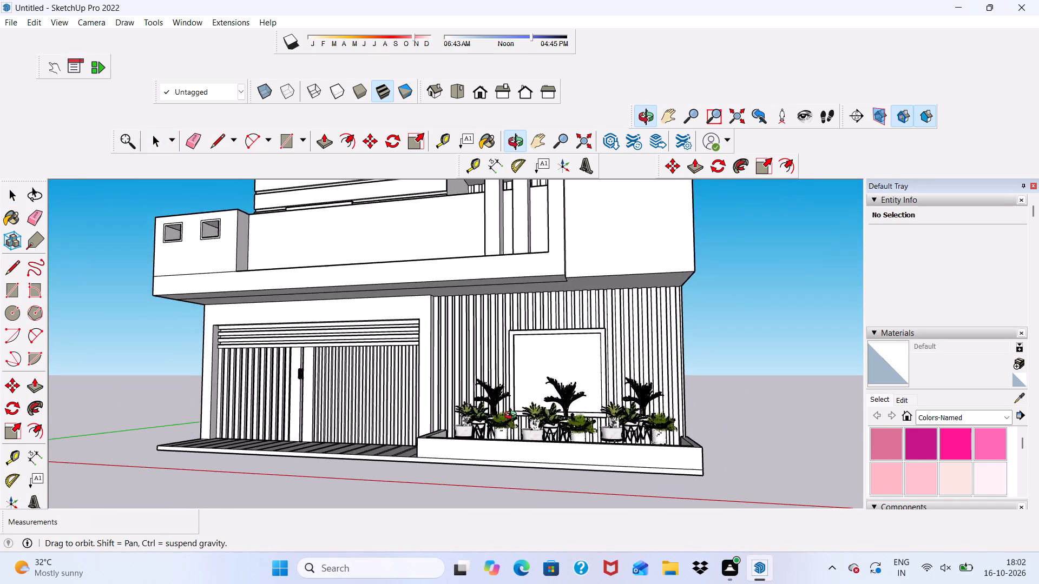
middle_drag(513, 416, 547, 407)
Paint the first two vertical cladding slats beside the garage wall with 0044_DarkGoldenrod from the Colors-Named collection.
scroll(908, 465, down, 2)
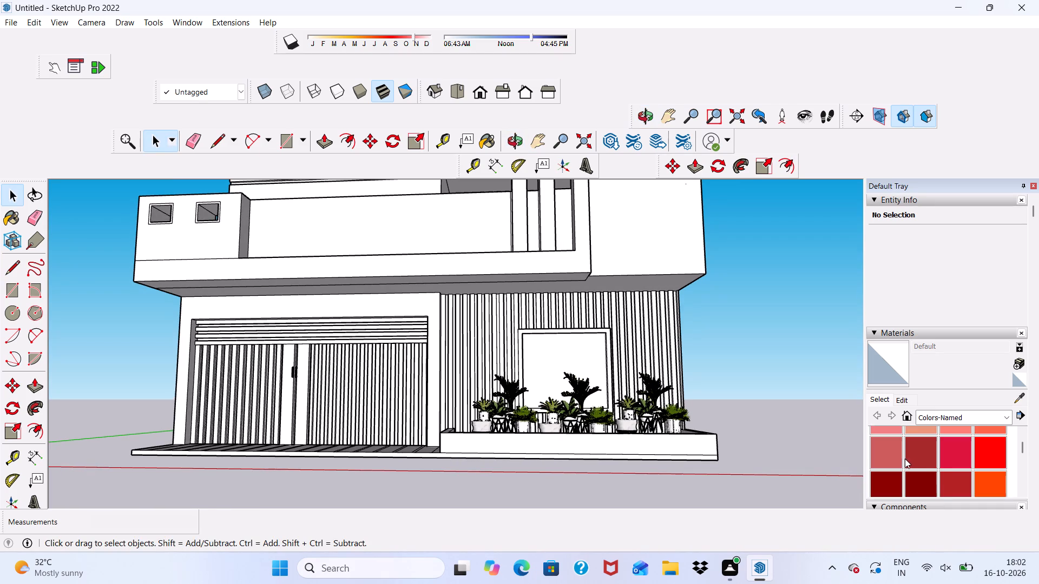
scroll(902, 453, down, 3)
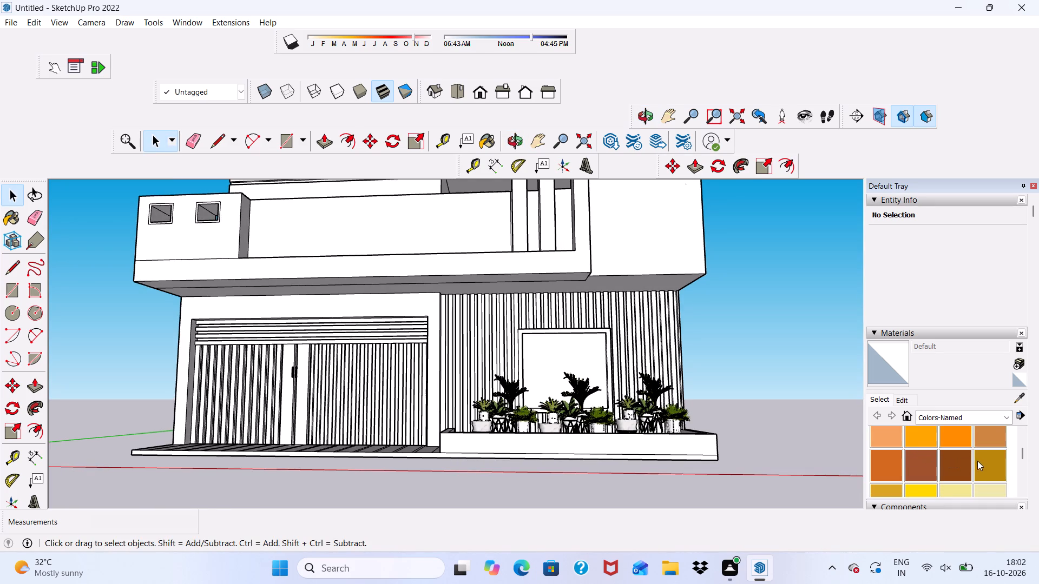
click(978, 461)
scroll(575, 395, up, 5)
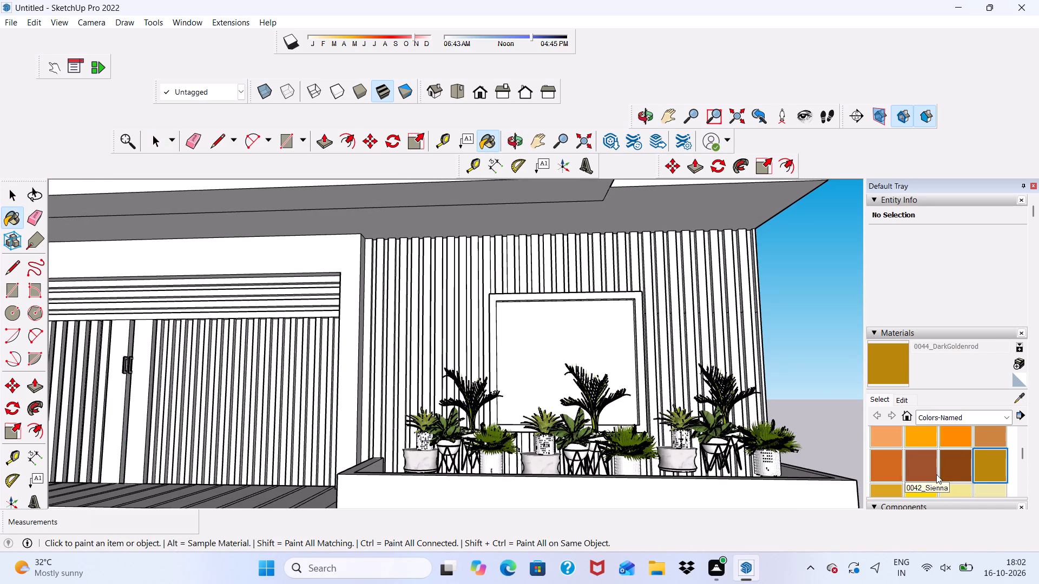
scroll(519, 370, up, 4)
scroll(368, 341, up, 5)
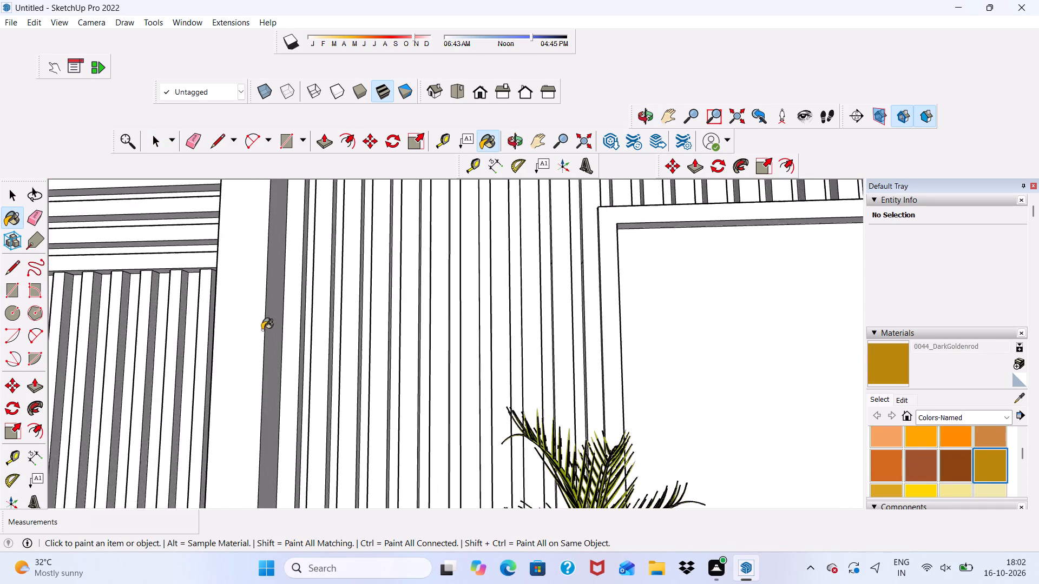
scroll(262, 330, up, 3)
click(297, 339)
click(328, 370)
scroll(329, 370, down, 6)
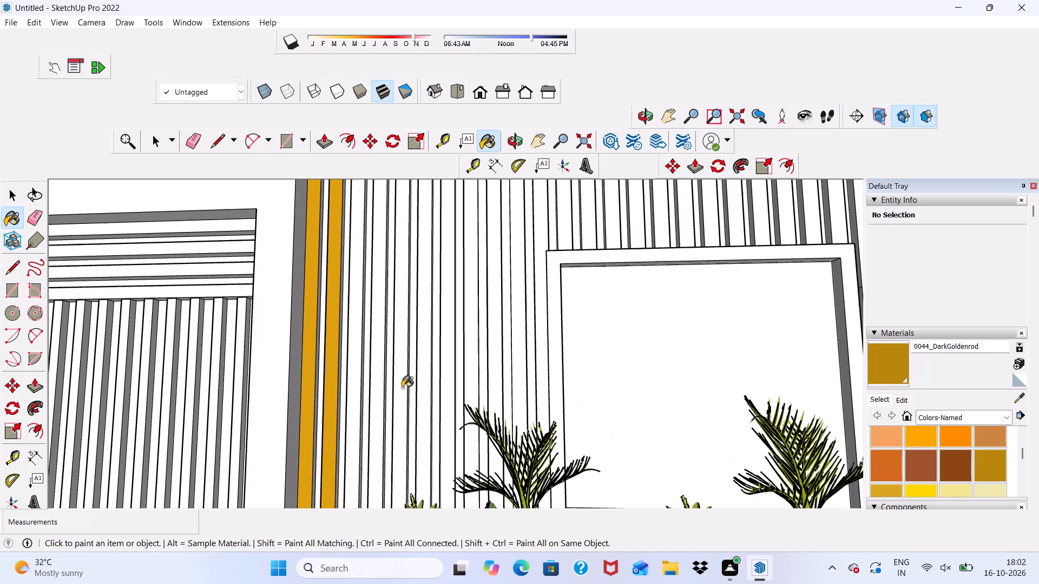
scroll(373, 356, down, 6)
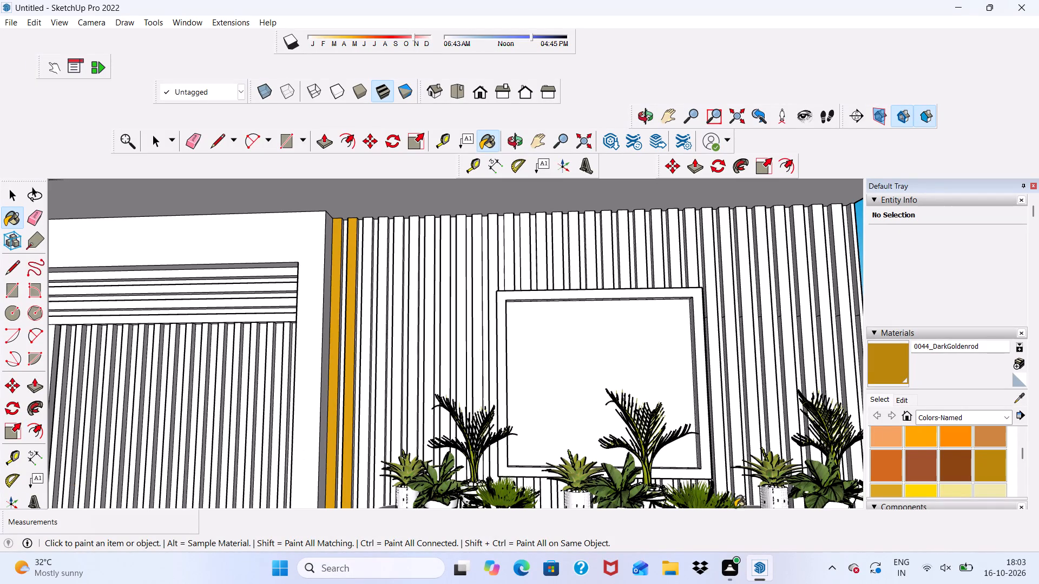
Repaint the first two vertical cladding slats beside the garage wall with 0043_SaddleBrown.
click(950, 466)
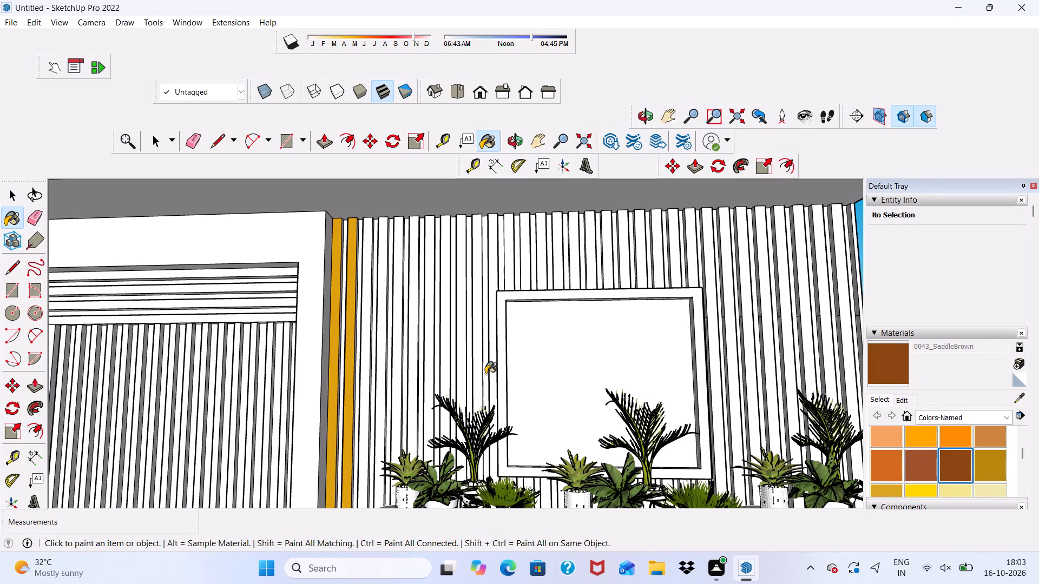
scroll(429, 303, up, 5)
scroll(350, 328, down, 3)
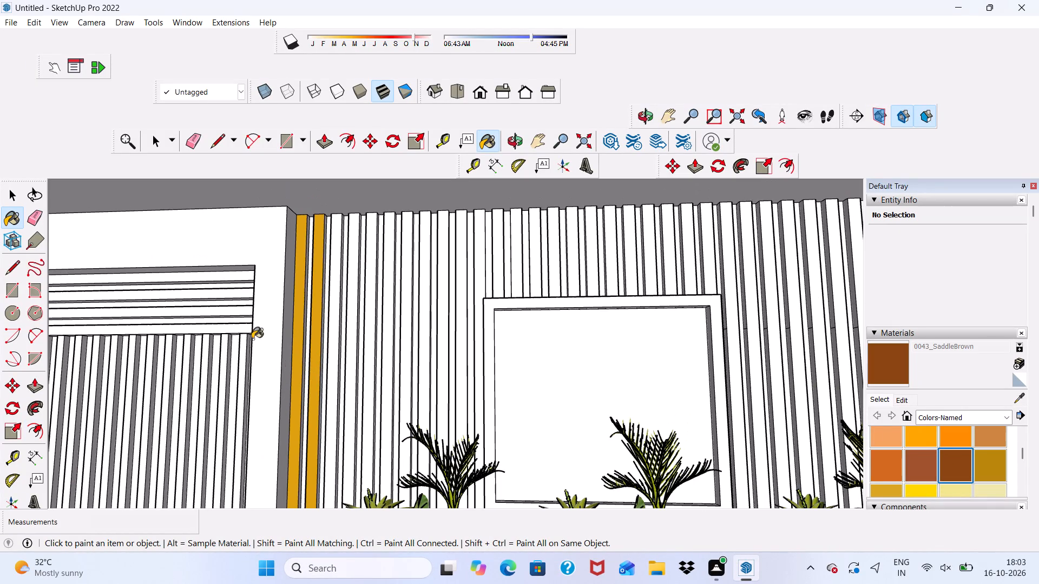
scroll(245, 313, up, 1)
scroll(297, 350, up, 2)
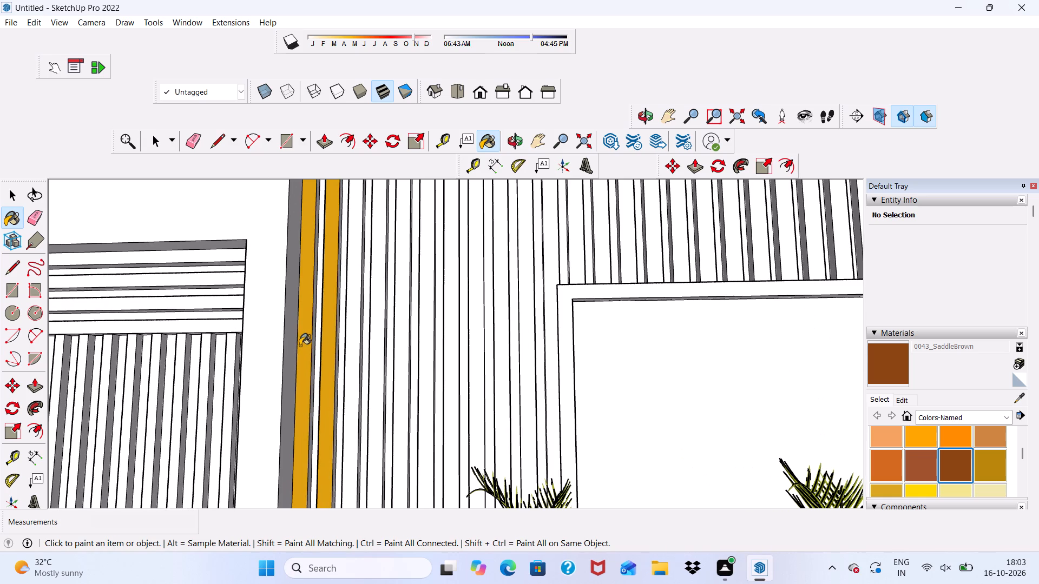
click(300, 346)
scroll(331, 387, up, 1)
click(332, 387)
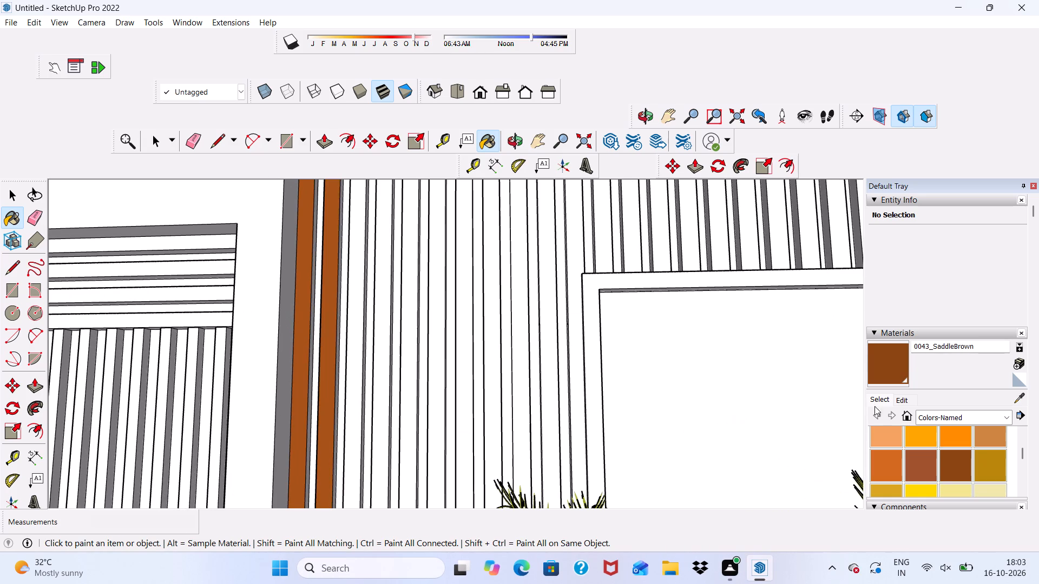
Adjust the brightness of the 0043_SaddleBrown material, trying brighter orange tones and settling on a dark brown.
click(903, 402)
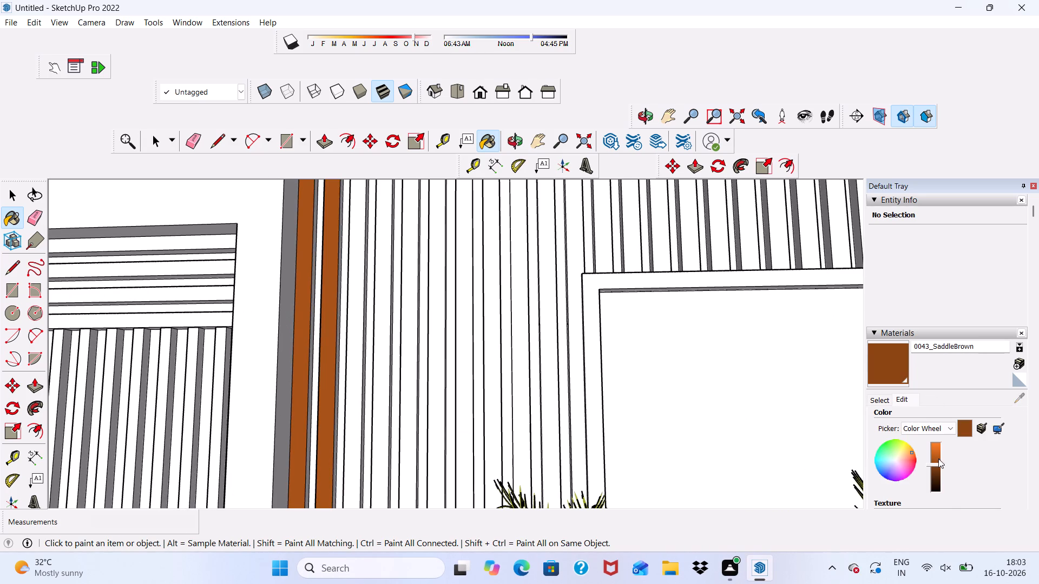
click(935, 462)
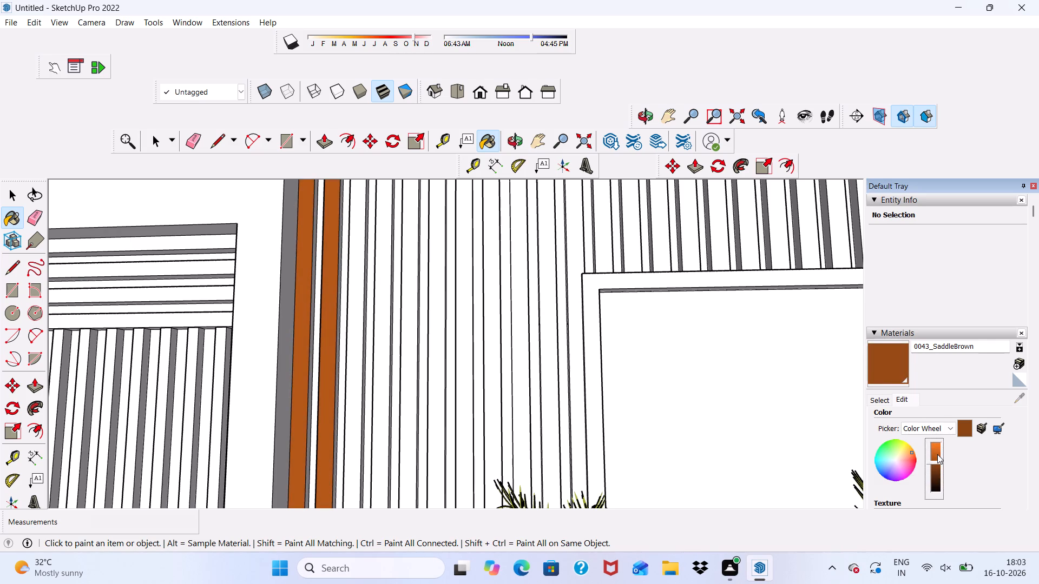
drag(933, 462, 933, 449)
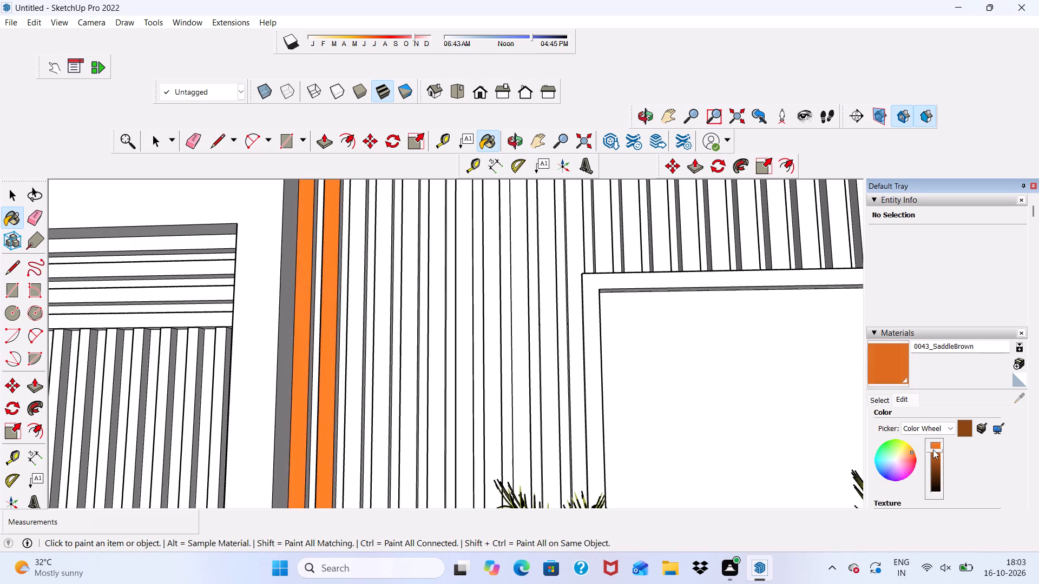
drag(933, 449, 936, 434)
scroll(887, 439, down, 4)
scroll(909, 487, down, 3)
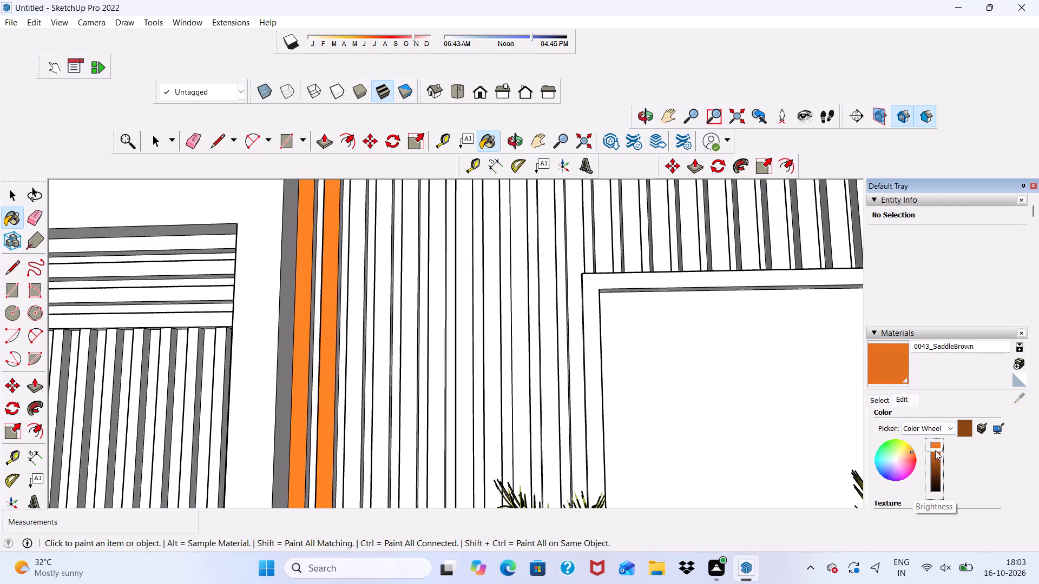
drag(935, 450, 942, 474)
Paint the third vertical cladding slat with the darkened 0043_SaddleBrown material.
scroll(272, 535, down, 5)
scroll(117, 482, down, 1)
scroll(268, 359, down, 6)
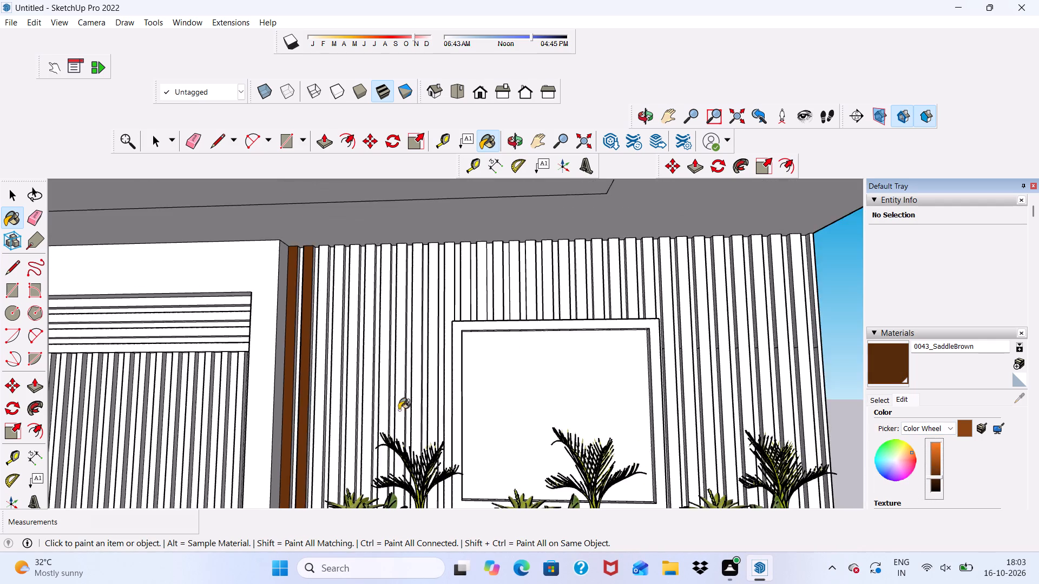
scroll(399, 410, down, 3)
scroll(379, 413, up, 14)
middle_drag(277, 426, 387, 451)
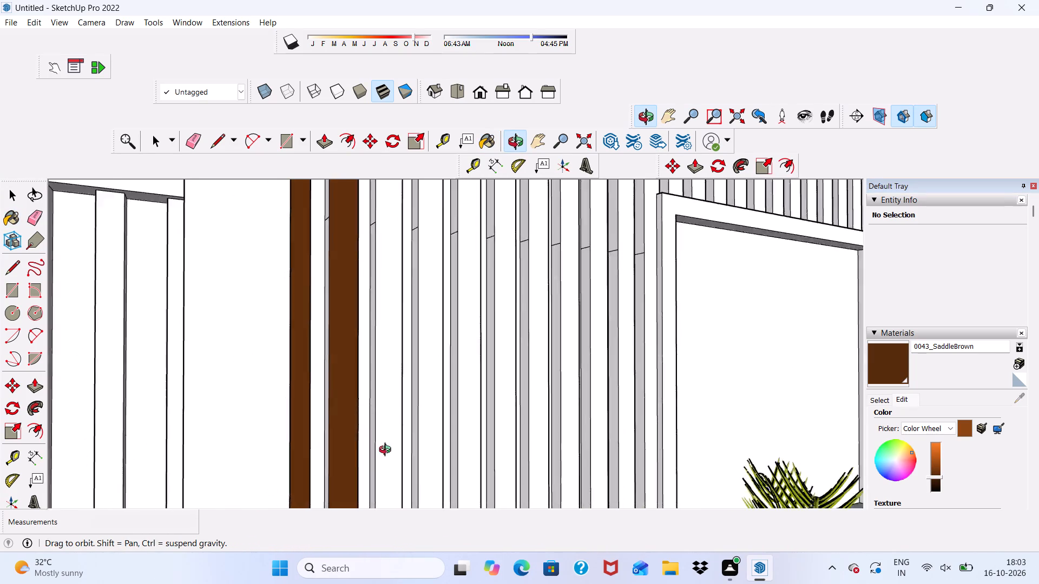
middle_drag(387, 451, 261, 482)
scroll(357, 390, up, 3)
click(332, 396)
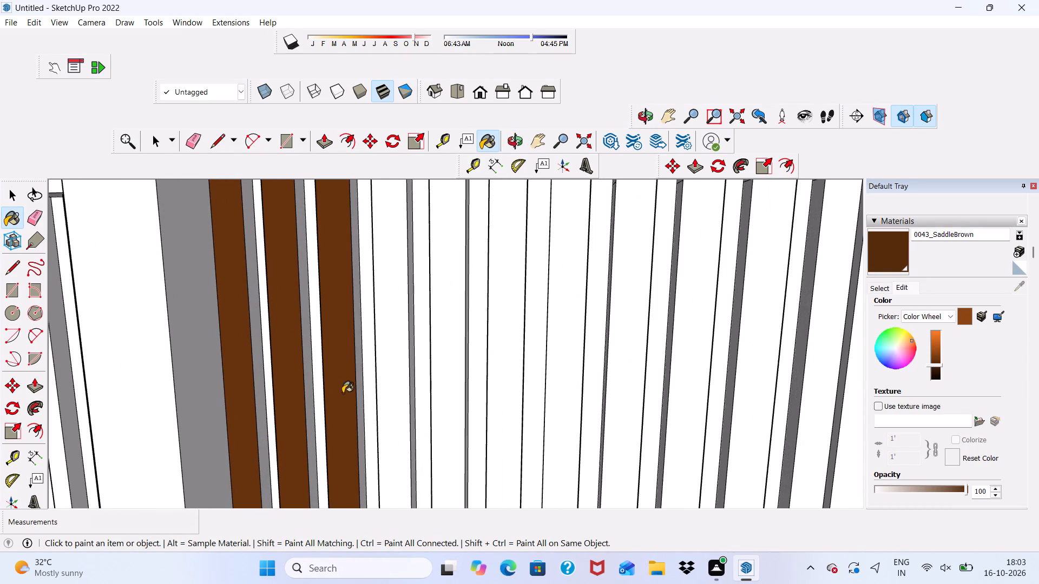
scroll(356, 390, down, 5)
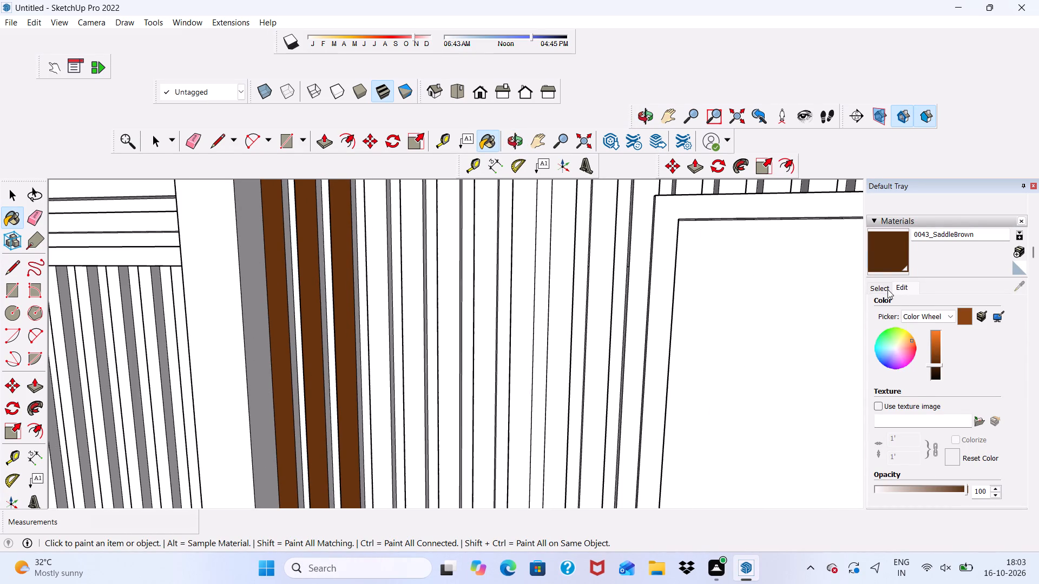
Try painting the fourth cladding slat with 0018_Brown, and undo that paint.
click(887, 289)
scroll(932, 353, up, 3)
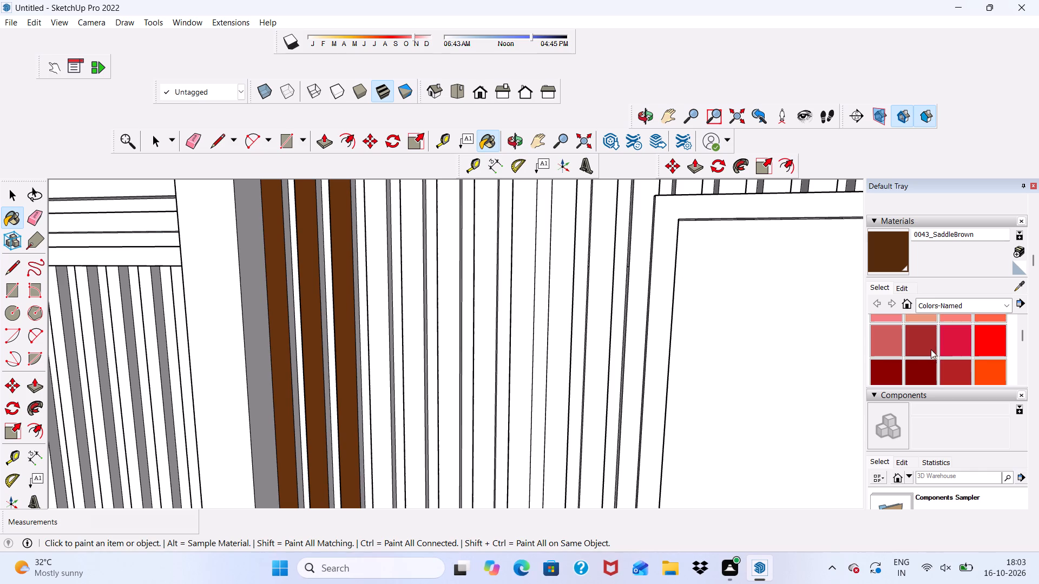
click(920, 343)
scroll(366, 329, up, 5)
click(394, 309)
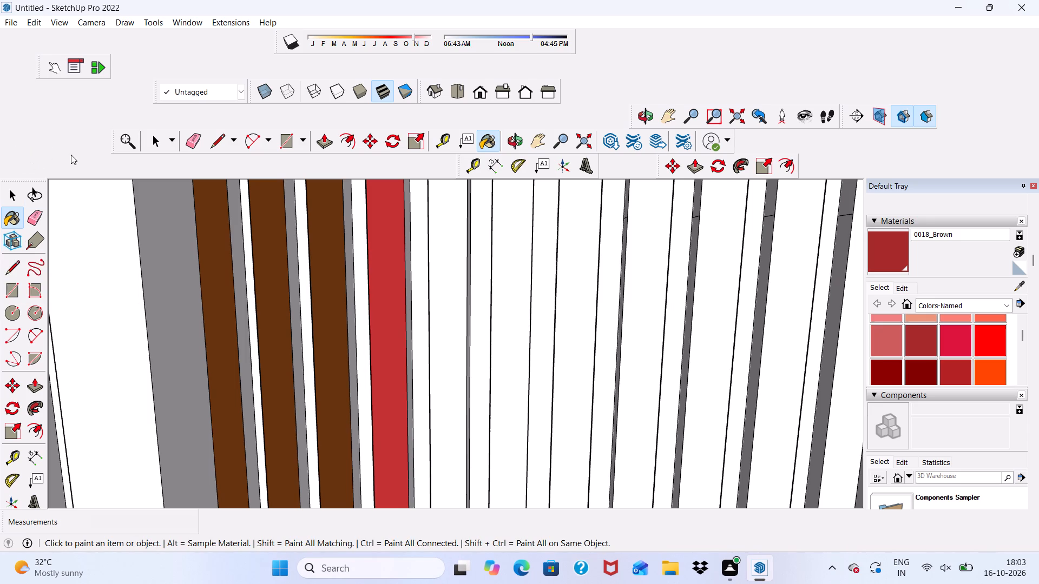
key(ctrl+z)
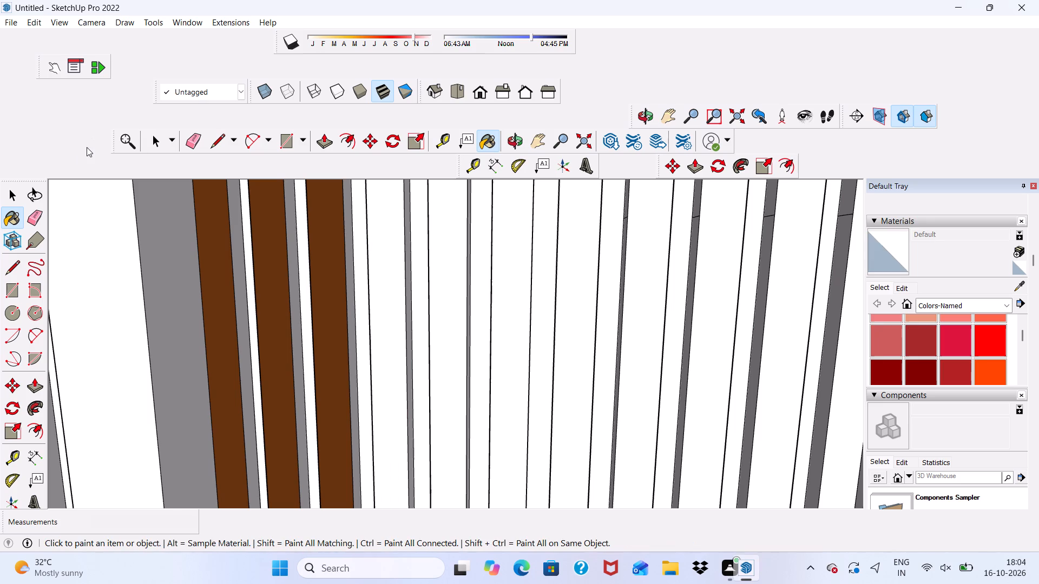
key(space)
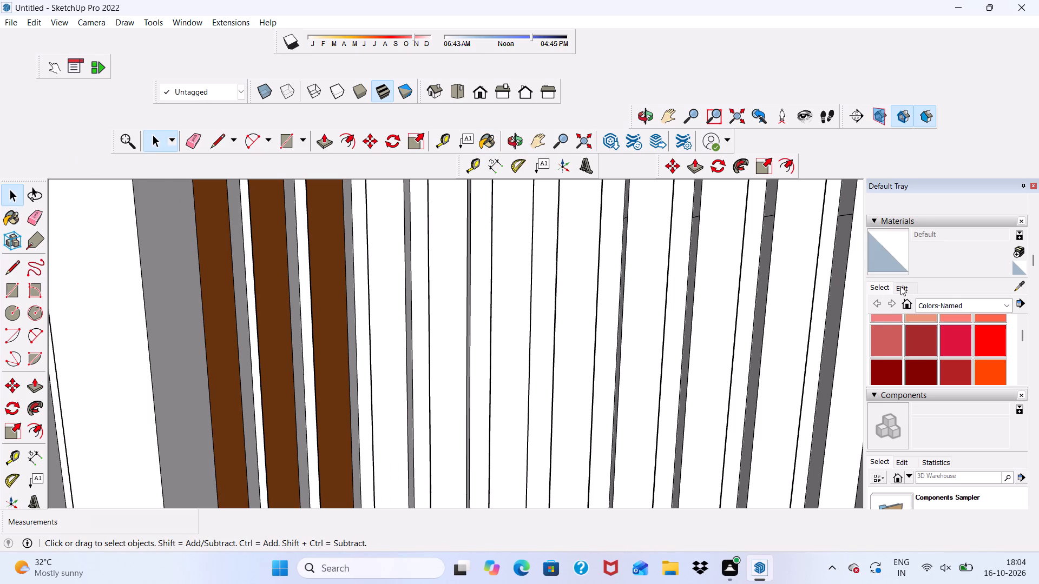
Paint the first cladding slat beside the garage wall with 0042_Sienna from the Colors-Named collection.
click(346, 348)
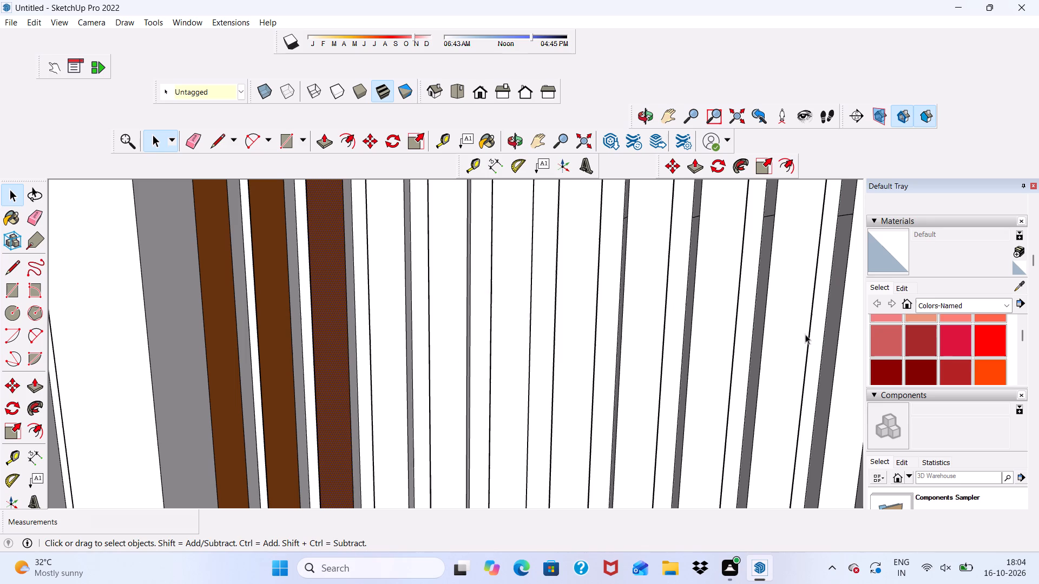
scroll(916, 308, down, 3)
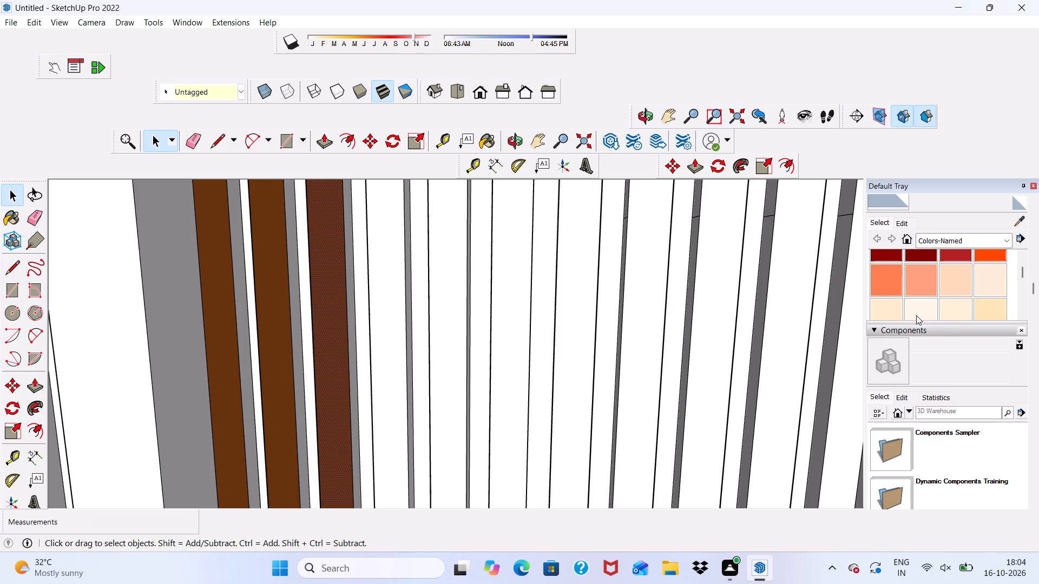
scroll(909, 303, down, 3)
scroll(906, 288, up, 2)
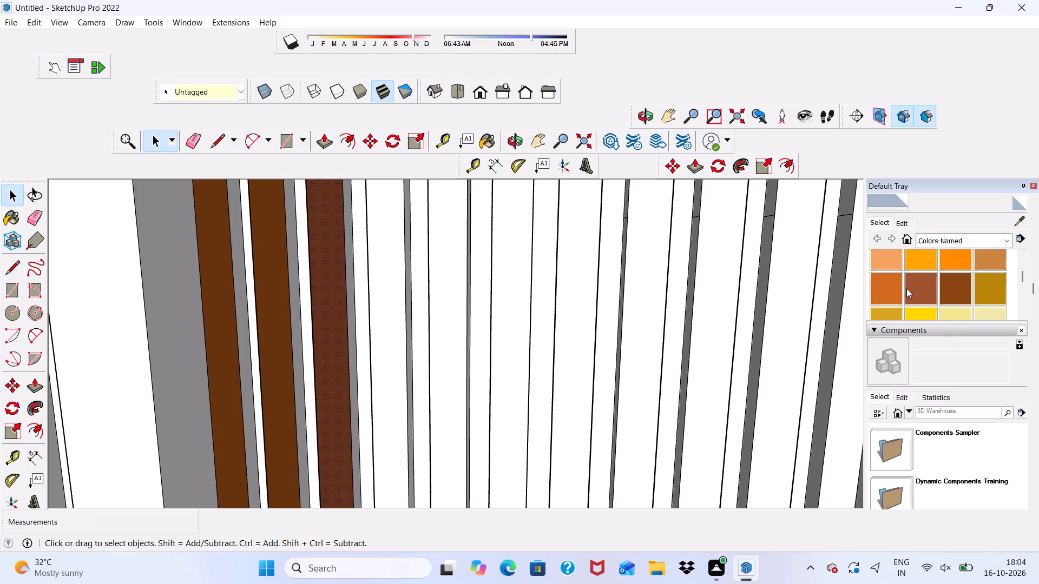
click(913, 284)
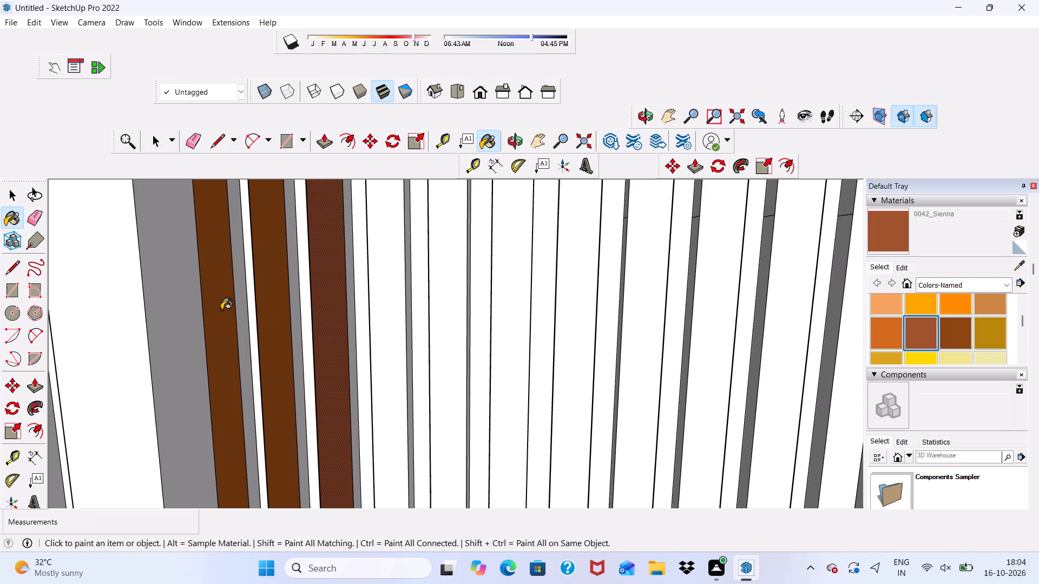
click(221, 310)
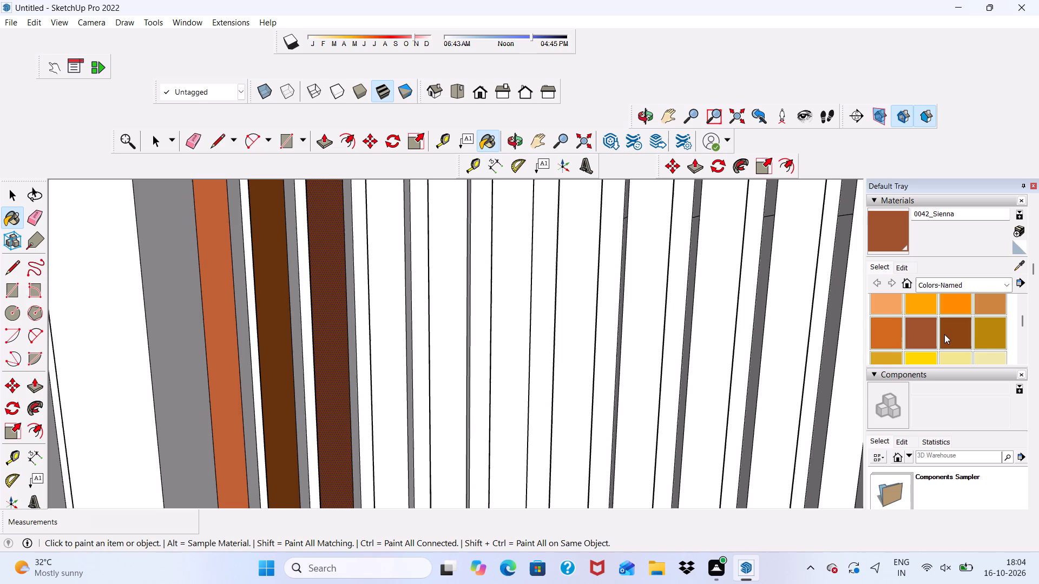
Paint the first three vertical cladding slats beside the garage wall with 0043_SaddleBrown from the Colors-Named collection.
click(944, 331)
scroll(139, 320, up, 3)
click(252, 328)
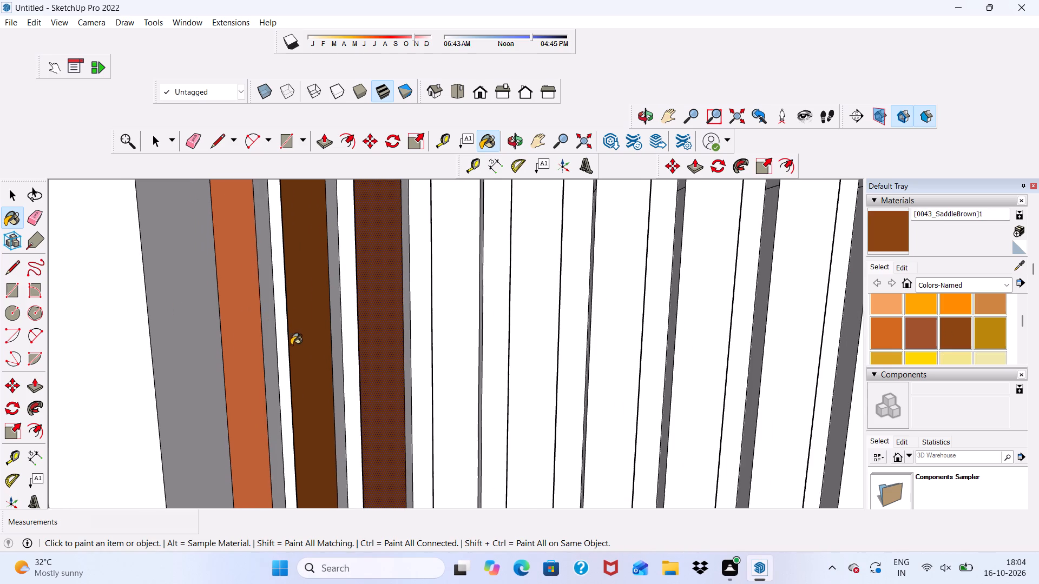
click(295, 345)
click(391, 359)
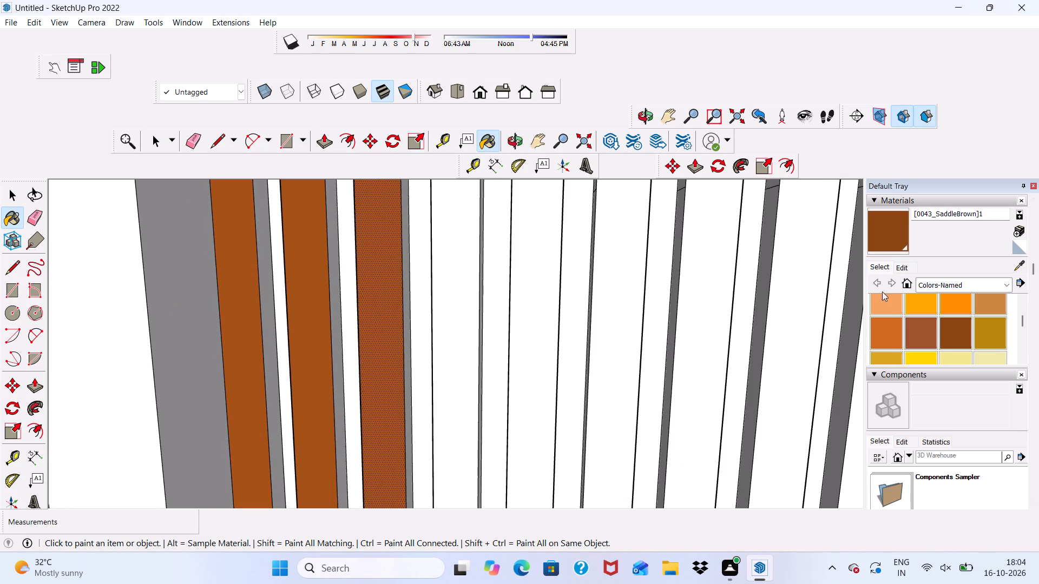
Lower the brightness of the new SaddleBrown material in stages until it is a very dark brown.
click(896, 265)
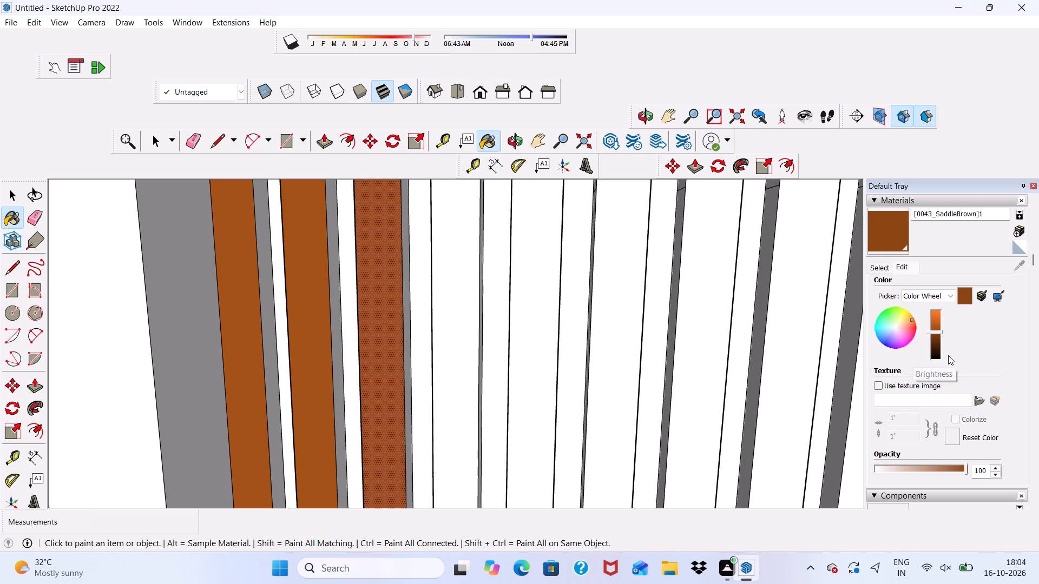
drag(930, 334, 934, 336)
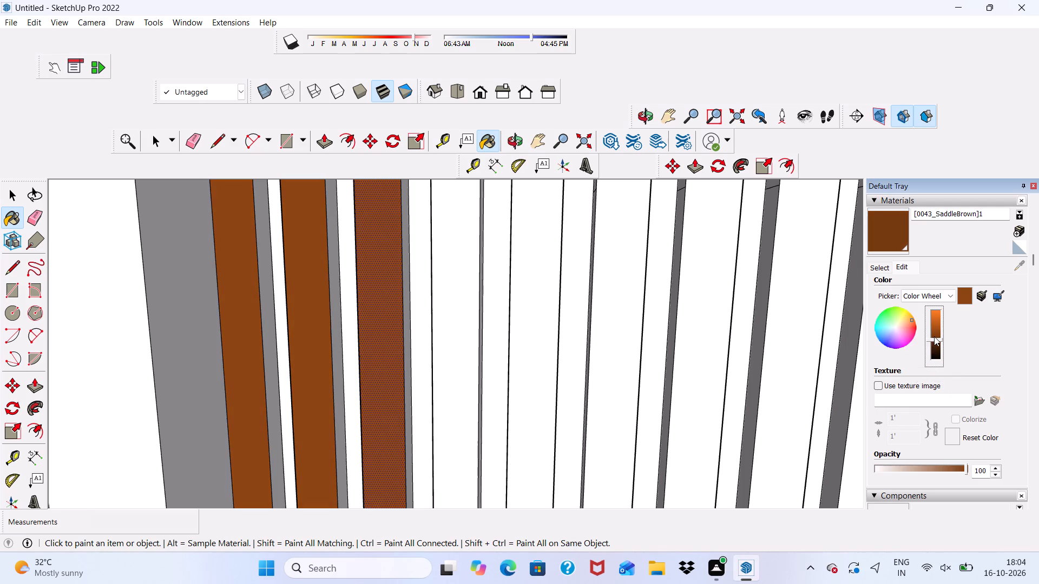
drag(934, 336, 937, 340)
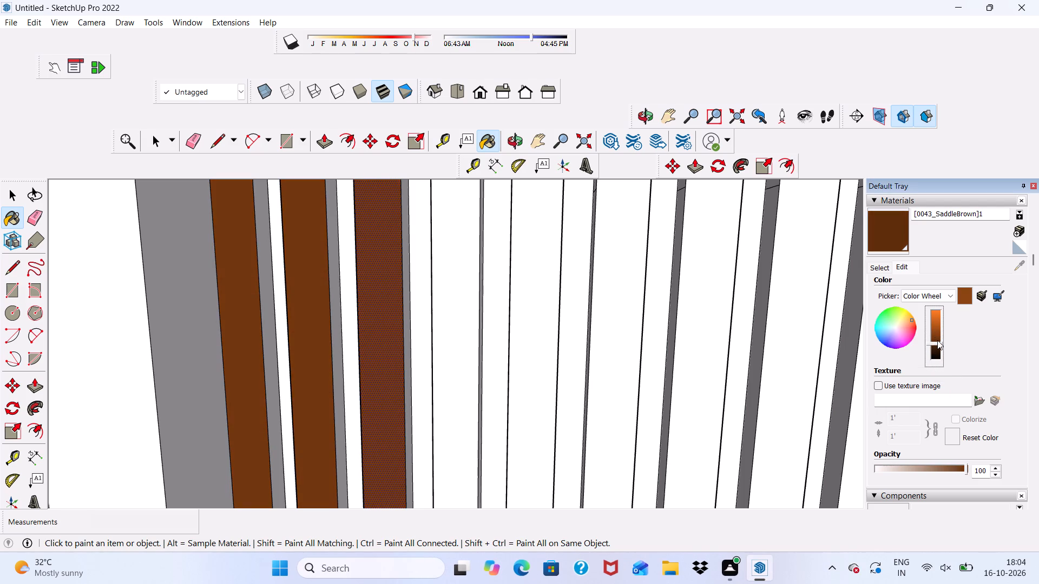
drag(937, 340, 940, 345)
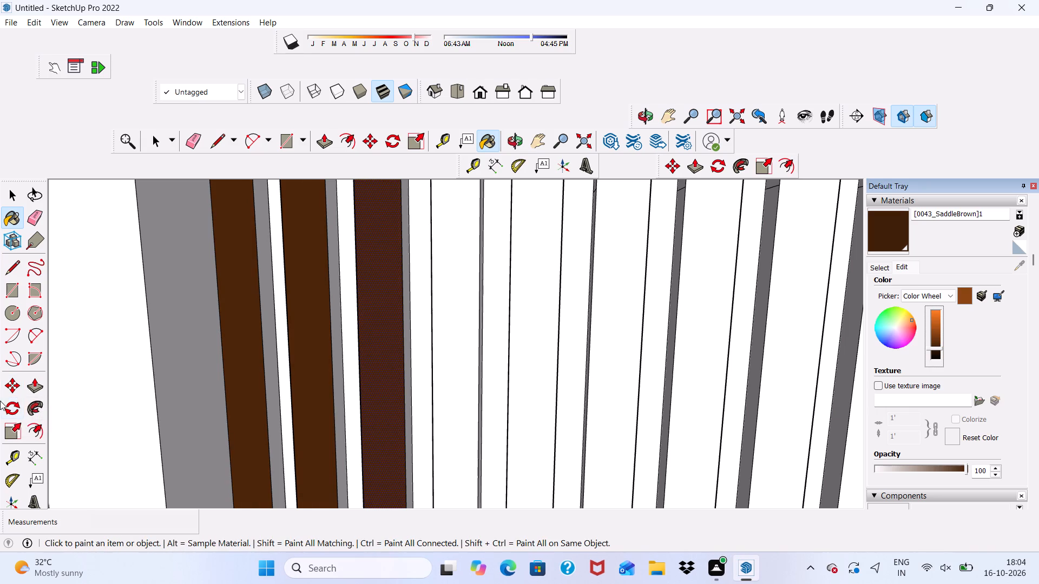
click(0, 401)
key(space)
Paint the fourth and fifth cladding slats, including the fifth slat's side face, with the dark SaddleBrown material.
scroll(0, 394, down, 20)
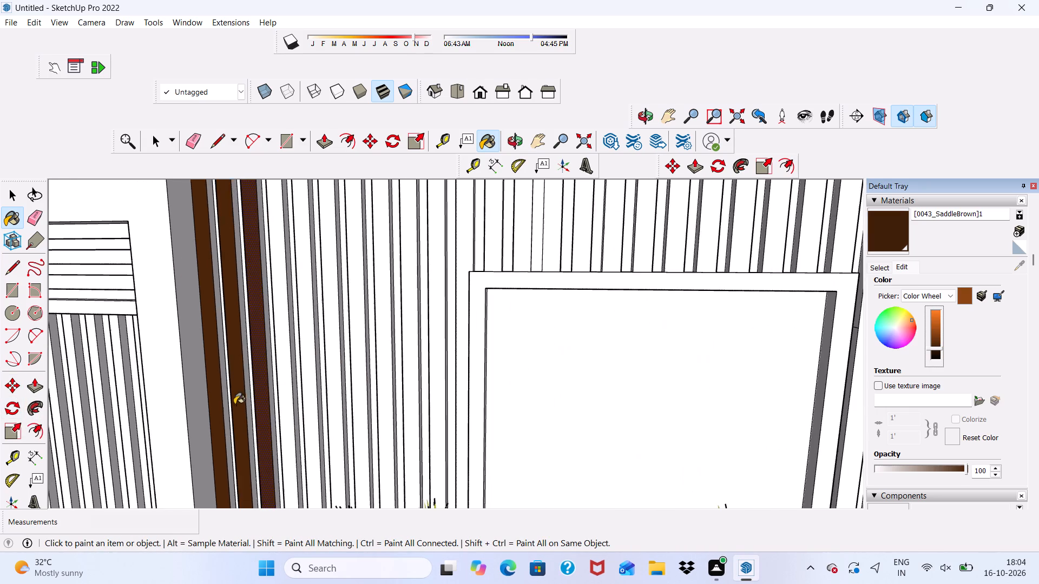
scroll(234, 404, down, 5)
scroll(217, 387, up, 10)
click(259, 391)
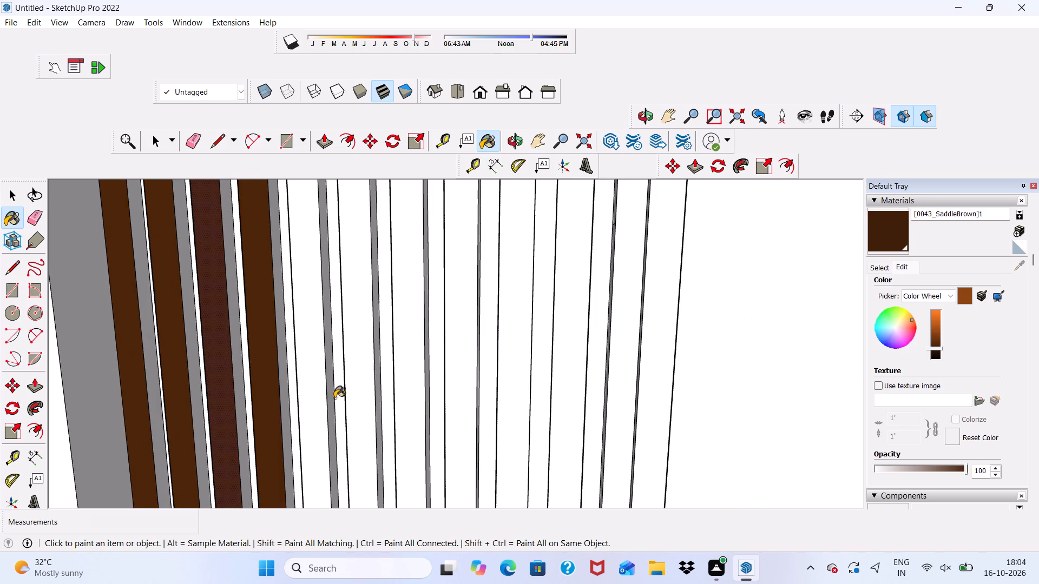
scroll(334, 398, up, 2)
click(333, 396)
click(324, 399)
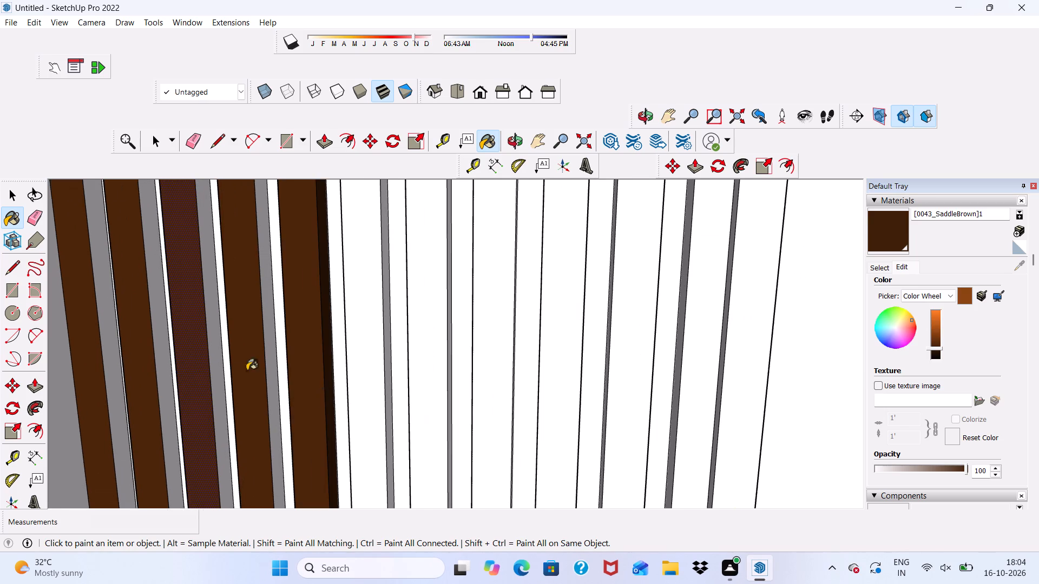
Paint the front faces of the sixth and seventh cladding slats with the dark SaddleBrown material.
scroll(229, 371, down, 14)
middle_drag(231, 372, 375, 350)
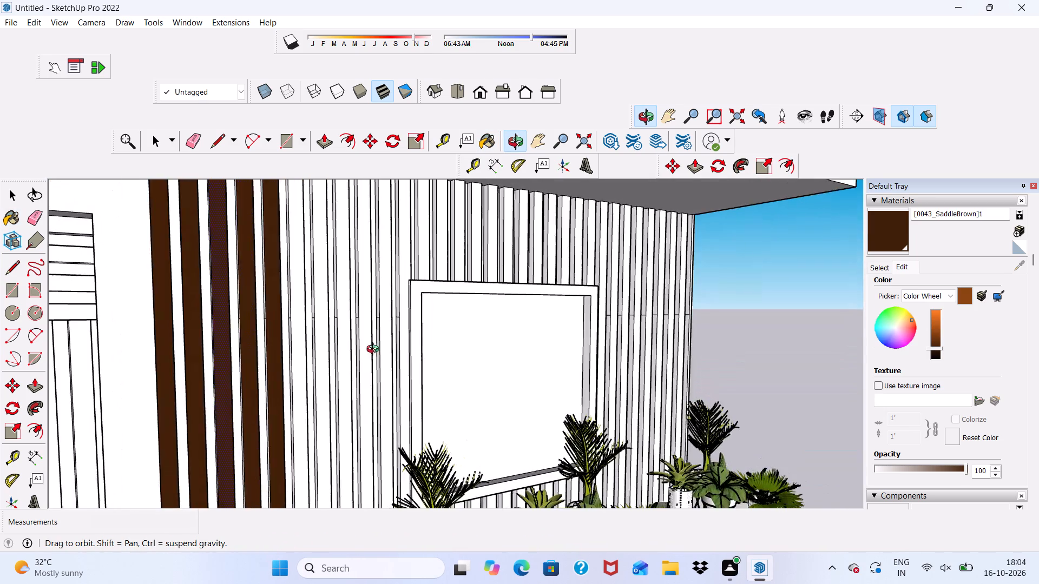
middle_drag(375, 350, 374, 350)
scroll(317, 341, up, 6)
scroll(272, 344, up, 3)
click(272, 344)
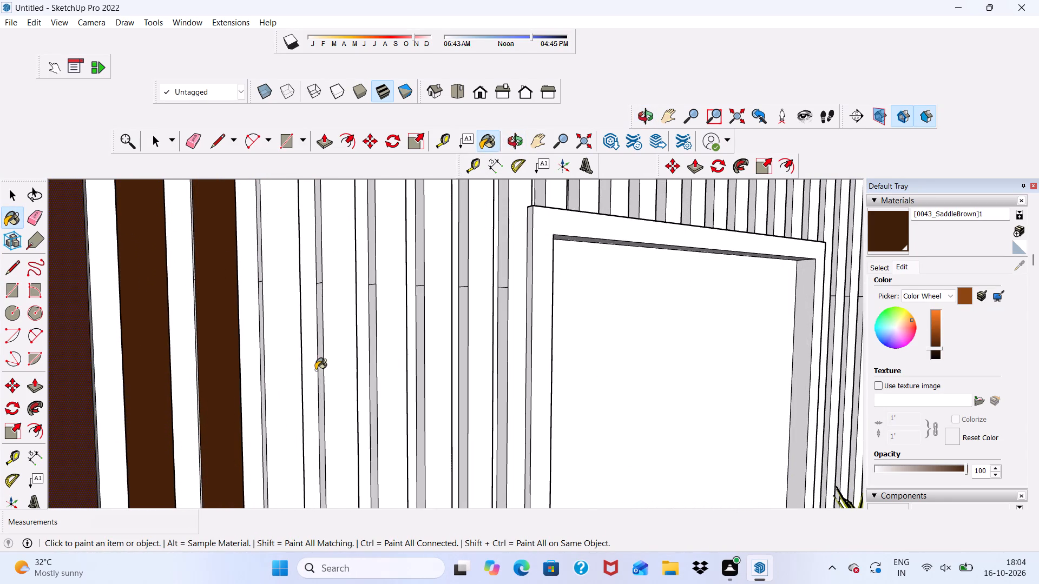
scroll(336, 362, up, 3)
click(339, 359)
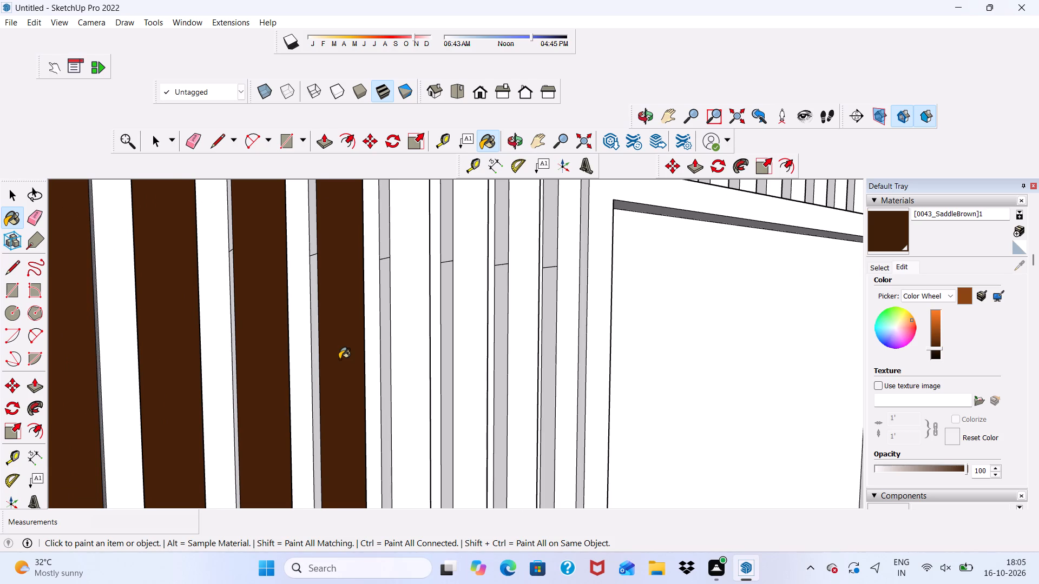
Paint the eighth to eleventh slats up to the window frame, plus the recess between the last two, dark SaddleBrown.
scroll(351, 366, down, 3)
scroll(403, 369, up, 2)
click(403, 369)
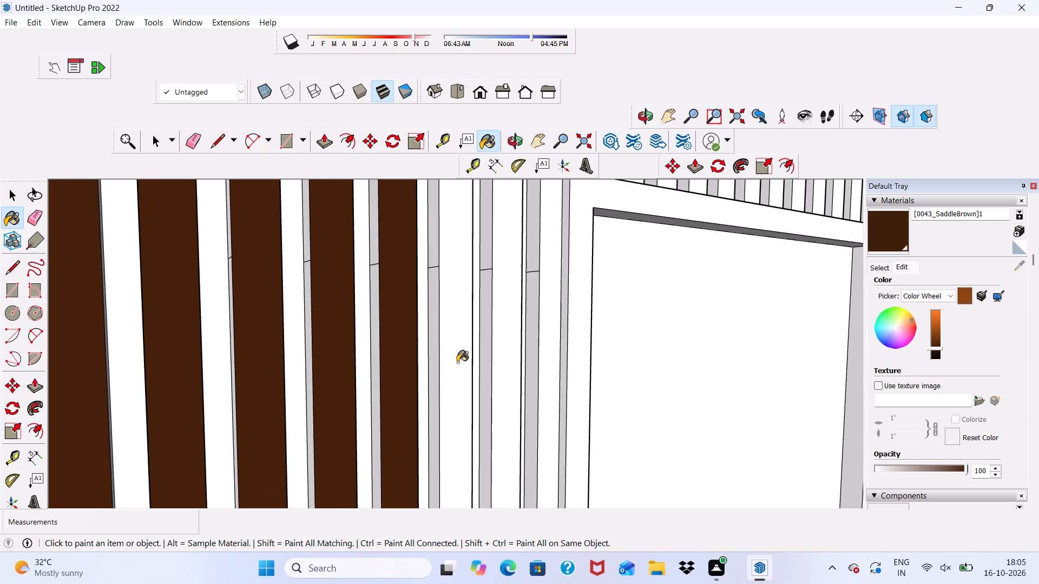
drag(451, 363, 458, 366)
drag(499, 373, 509, 377)
click(544, 377)
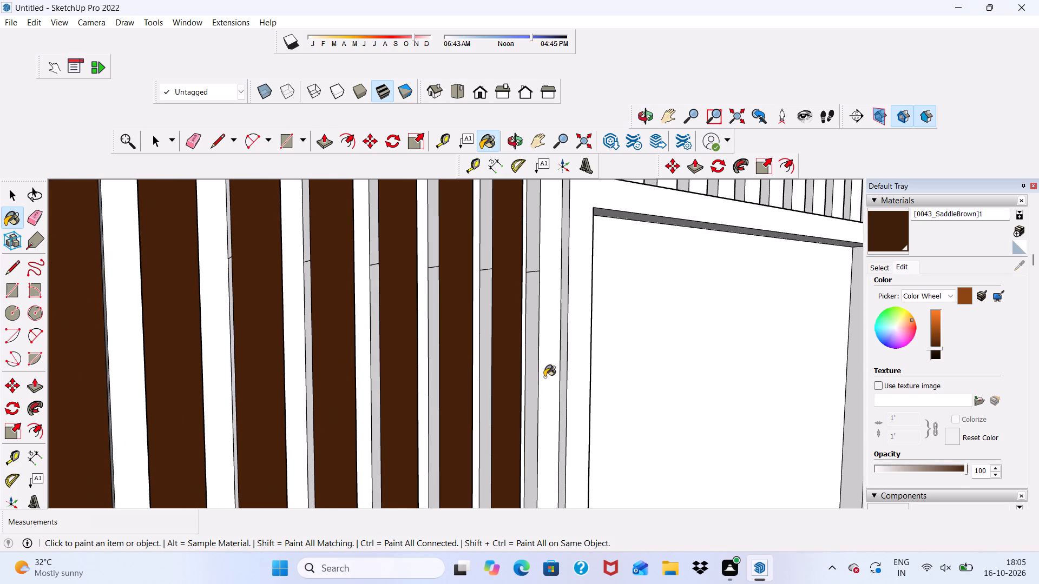
middle_drag(545, 371, 440, 399)
scroll(545, 371, down, 1)
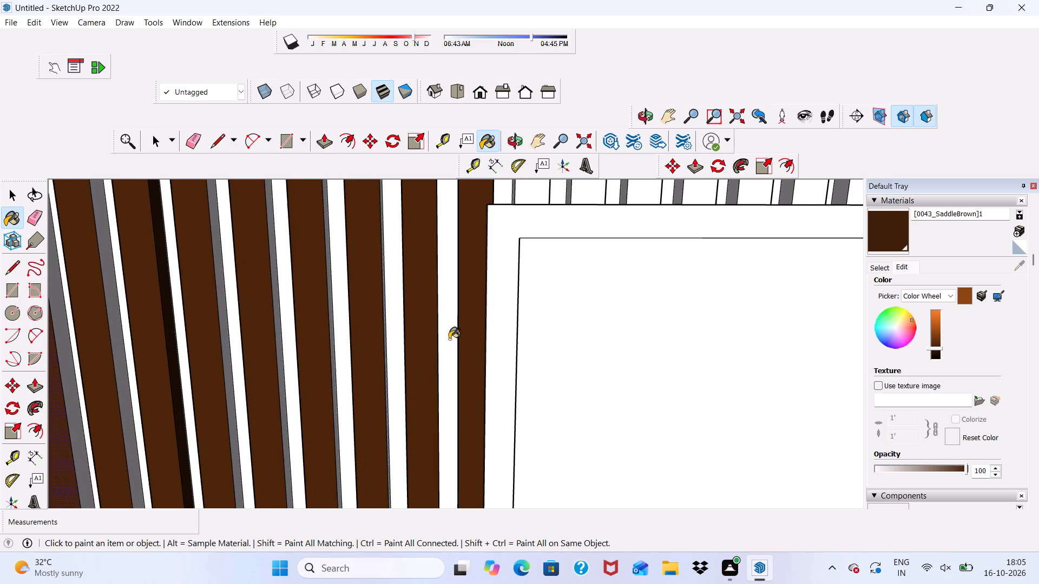
click(449, 339)
Examine the painted slats close up and within the whole ground-floor facade.
scroll(414, 331, down, 5)
scroll(367, 306, down, 12)
middle_drag(324, 400, 300, 342)
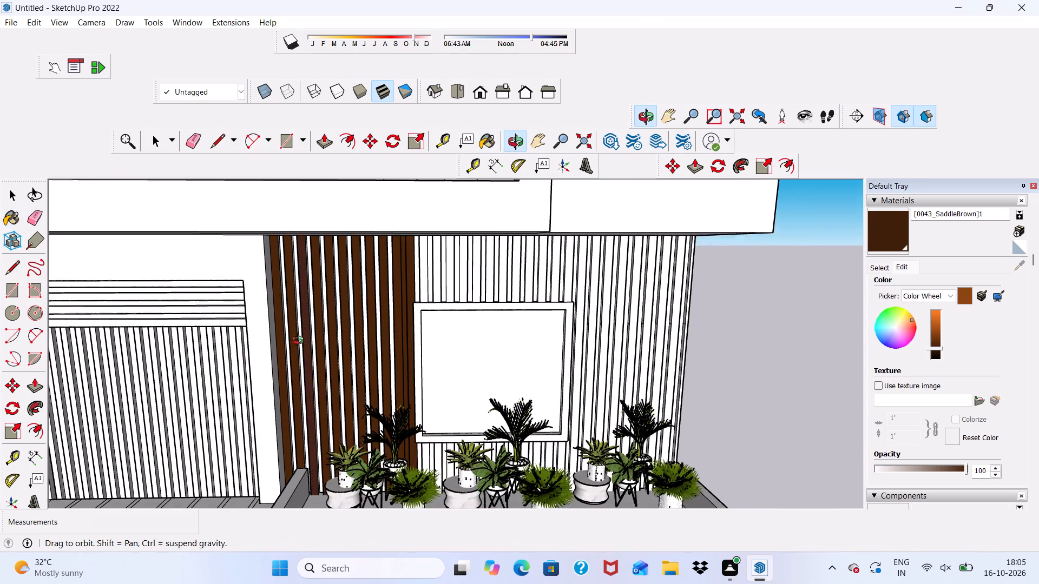
middle_drag(300, 342, 273, 307)
scroll(273, 307, up, 20)
scroll(273, 307, up, 5)
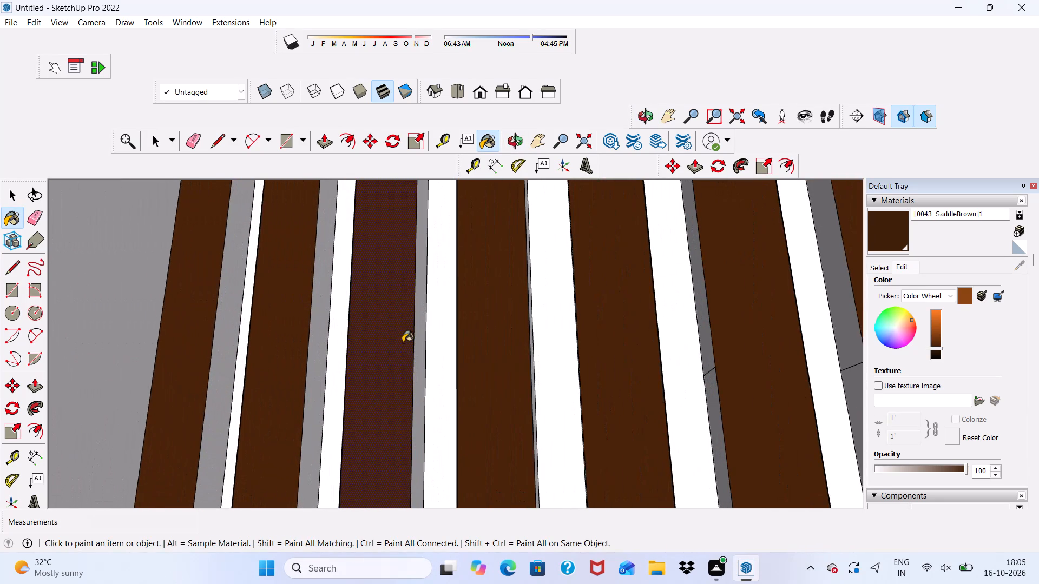
key(space)
scroll(379, 326, down, 20)
scroll(379, 326, down, 4)
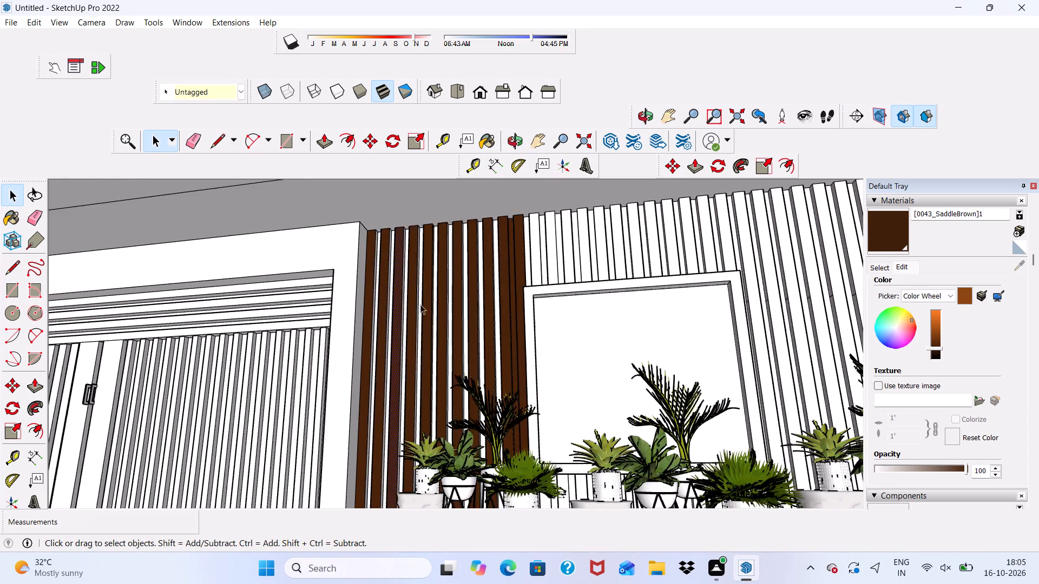
scroll(420, 304, down, 9)
middle_drag(501, 306, 514, 323)
scroll(461, 492, up, 1)
click(461, 492)
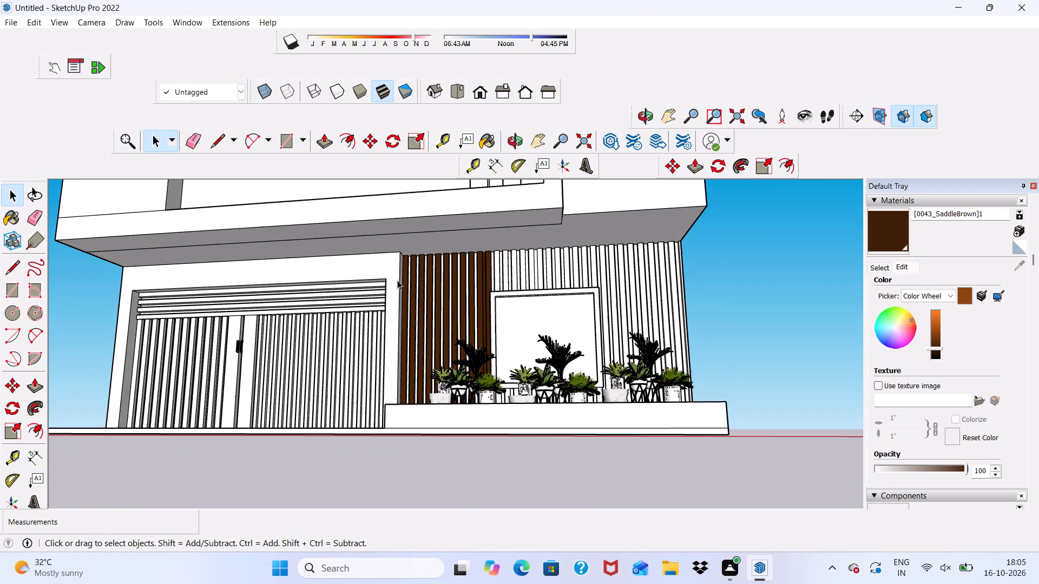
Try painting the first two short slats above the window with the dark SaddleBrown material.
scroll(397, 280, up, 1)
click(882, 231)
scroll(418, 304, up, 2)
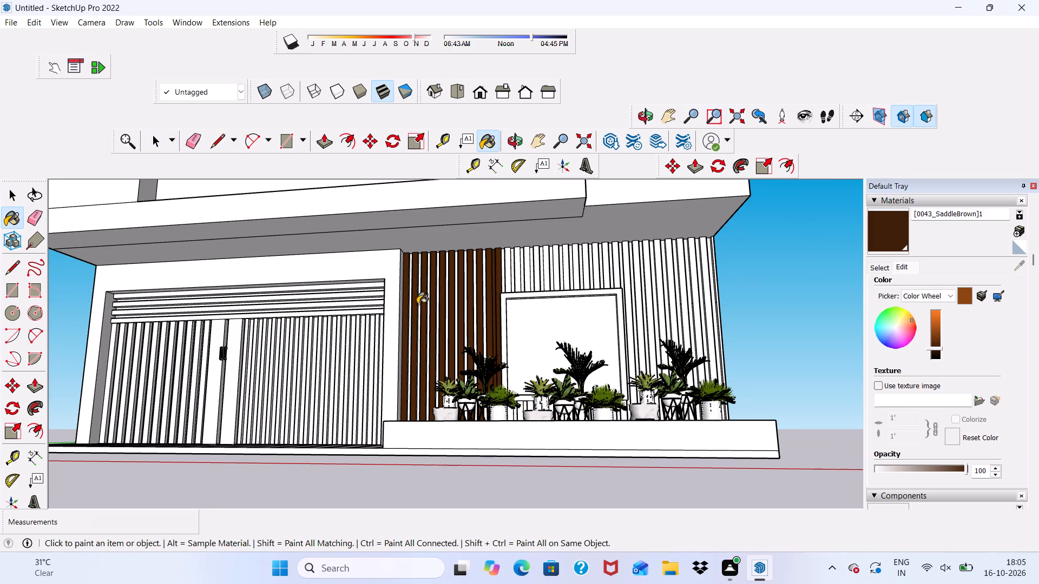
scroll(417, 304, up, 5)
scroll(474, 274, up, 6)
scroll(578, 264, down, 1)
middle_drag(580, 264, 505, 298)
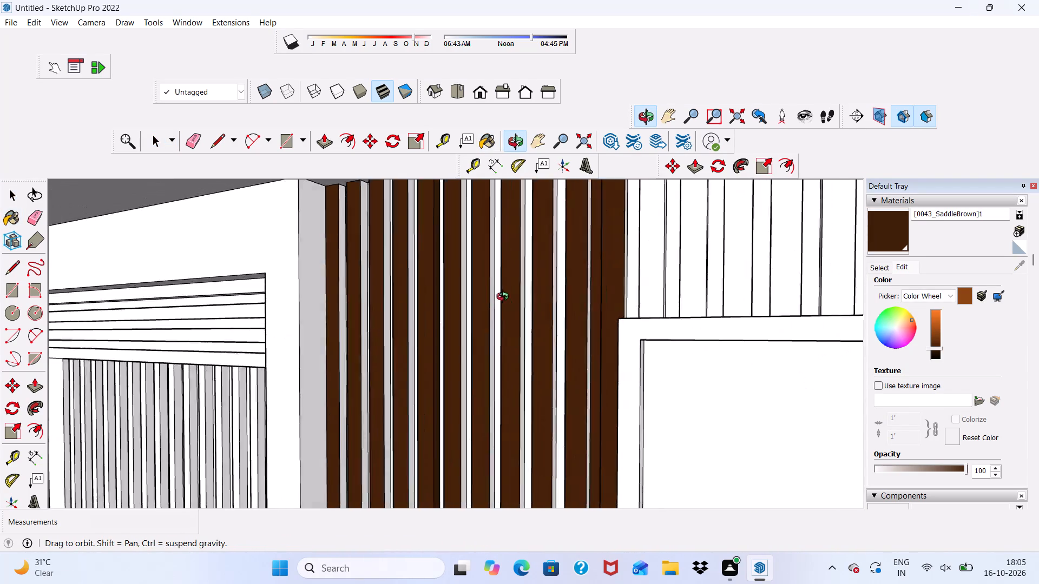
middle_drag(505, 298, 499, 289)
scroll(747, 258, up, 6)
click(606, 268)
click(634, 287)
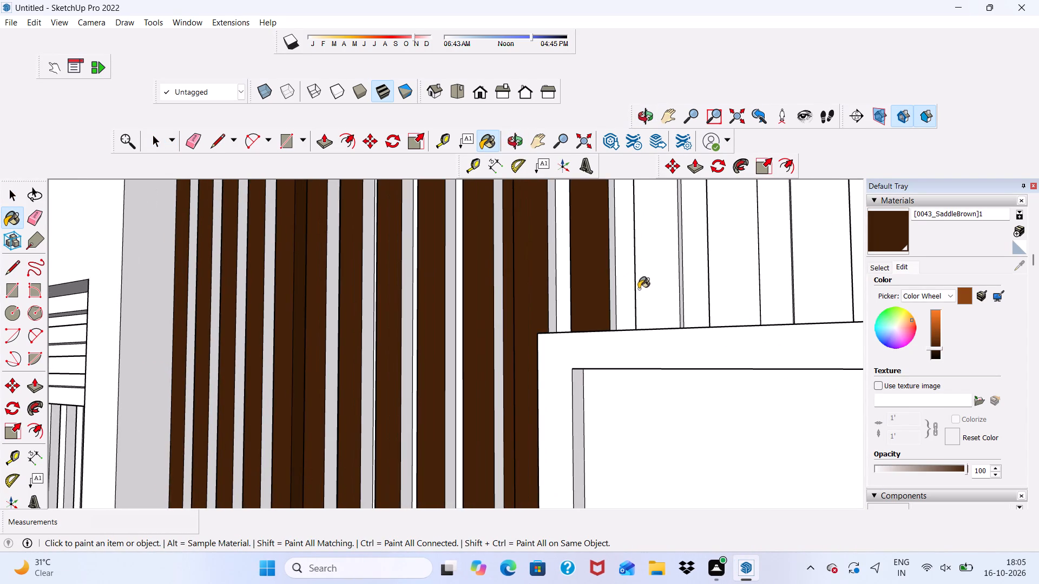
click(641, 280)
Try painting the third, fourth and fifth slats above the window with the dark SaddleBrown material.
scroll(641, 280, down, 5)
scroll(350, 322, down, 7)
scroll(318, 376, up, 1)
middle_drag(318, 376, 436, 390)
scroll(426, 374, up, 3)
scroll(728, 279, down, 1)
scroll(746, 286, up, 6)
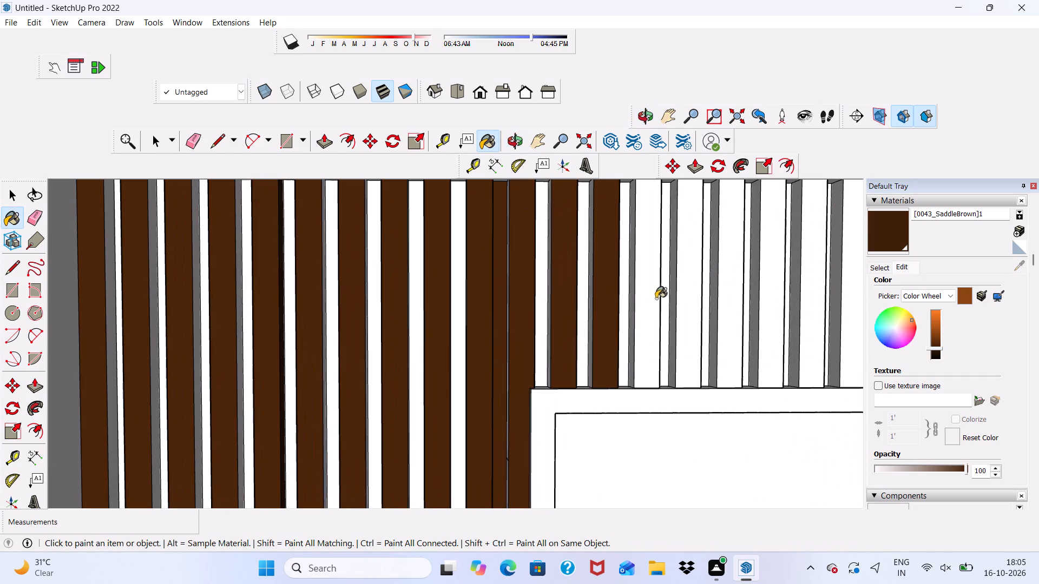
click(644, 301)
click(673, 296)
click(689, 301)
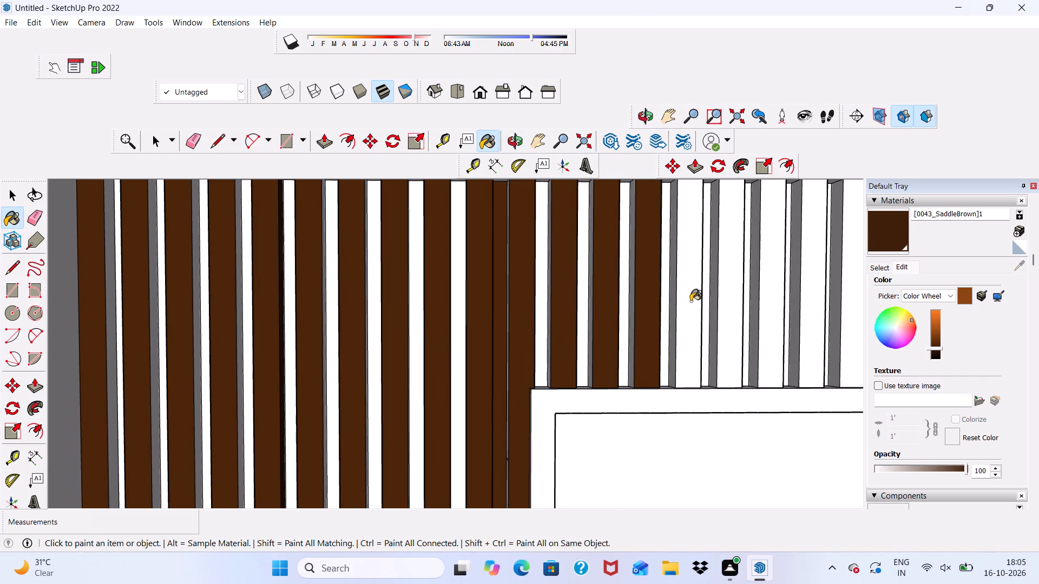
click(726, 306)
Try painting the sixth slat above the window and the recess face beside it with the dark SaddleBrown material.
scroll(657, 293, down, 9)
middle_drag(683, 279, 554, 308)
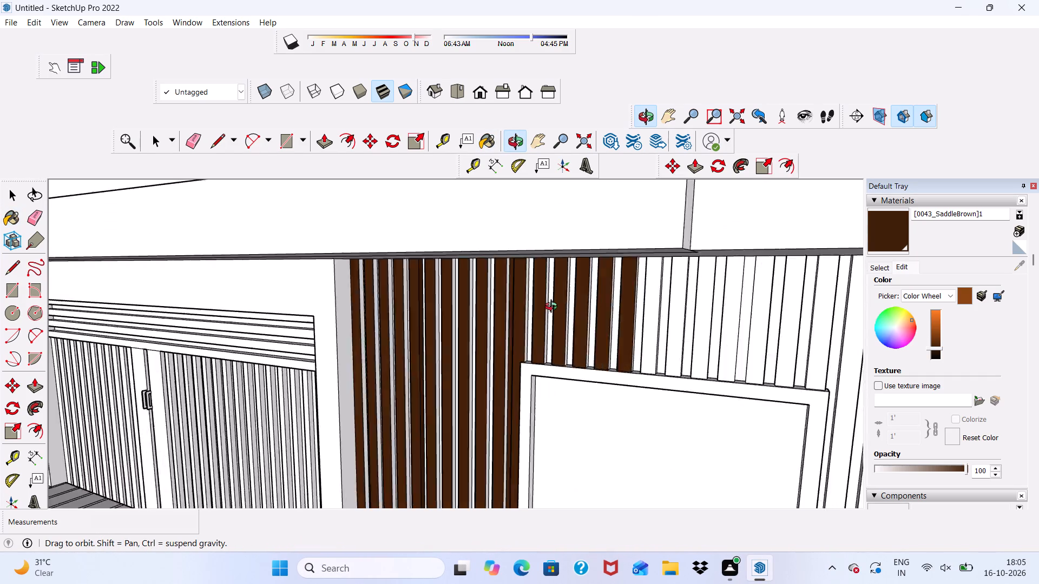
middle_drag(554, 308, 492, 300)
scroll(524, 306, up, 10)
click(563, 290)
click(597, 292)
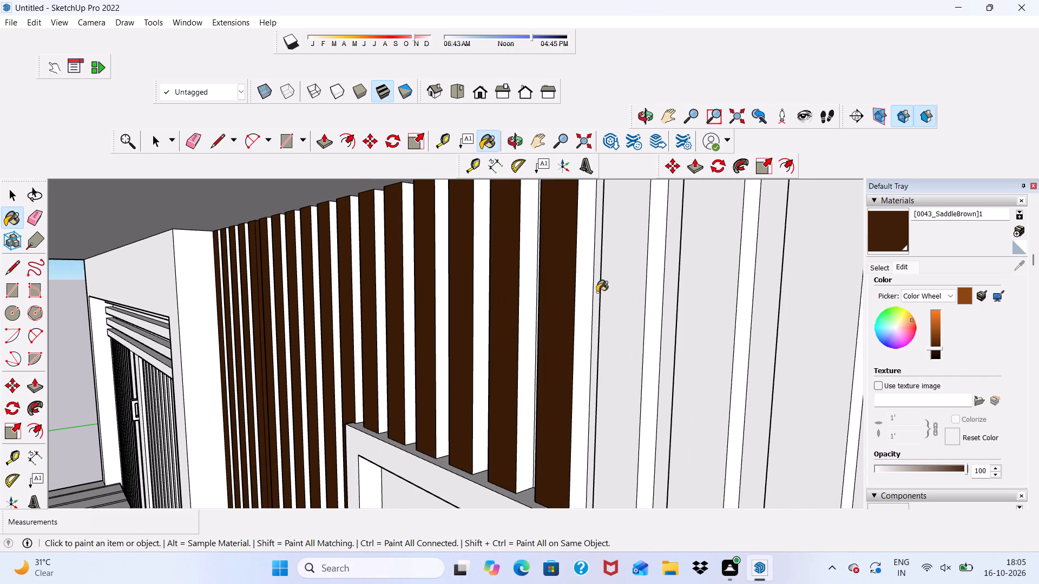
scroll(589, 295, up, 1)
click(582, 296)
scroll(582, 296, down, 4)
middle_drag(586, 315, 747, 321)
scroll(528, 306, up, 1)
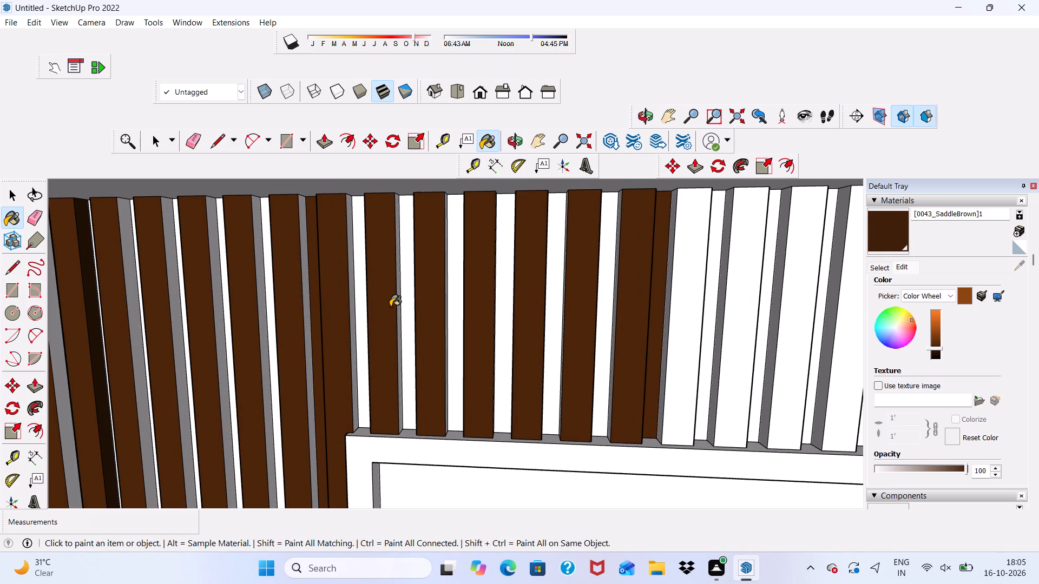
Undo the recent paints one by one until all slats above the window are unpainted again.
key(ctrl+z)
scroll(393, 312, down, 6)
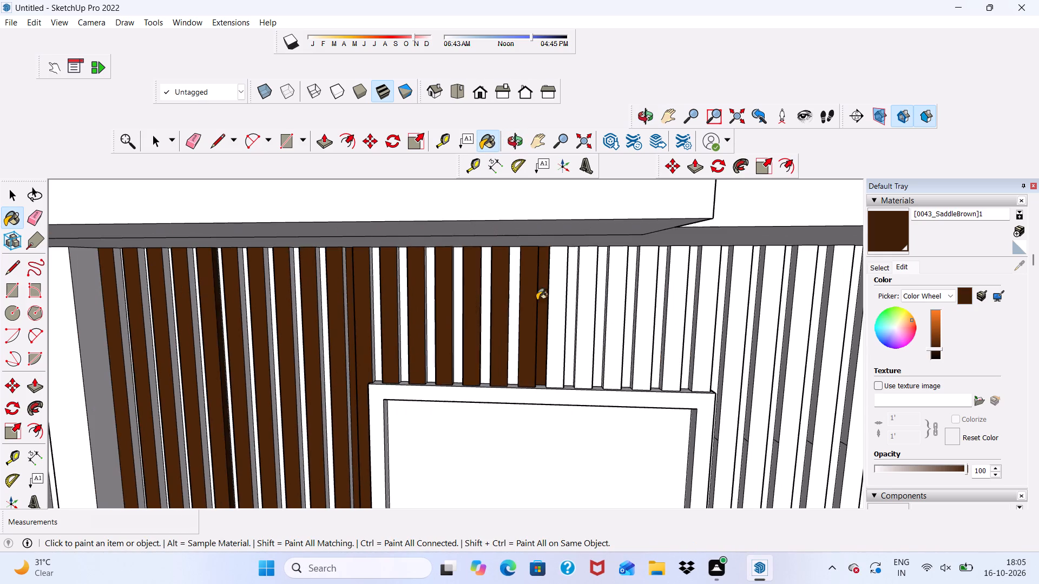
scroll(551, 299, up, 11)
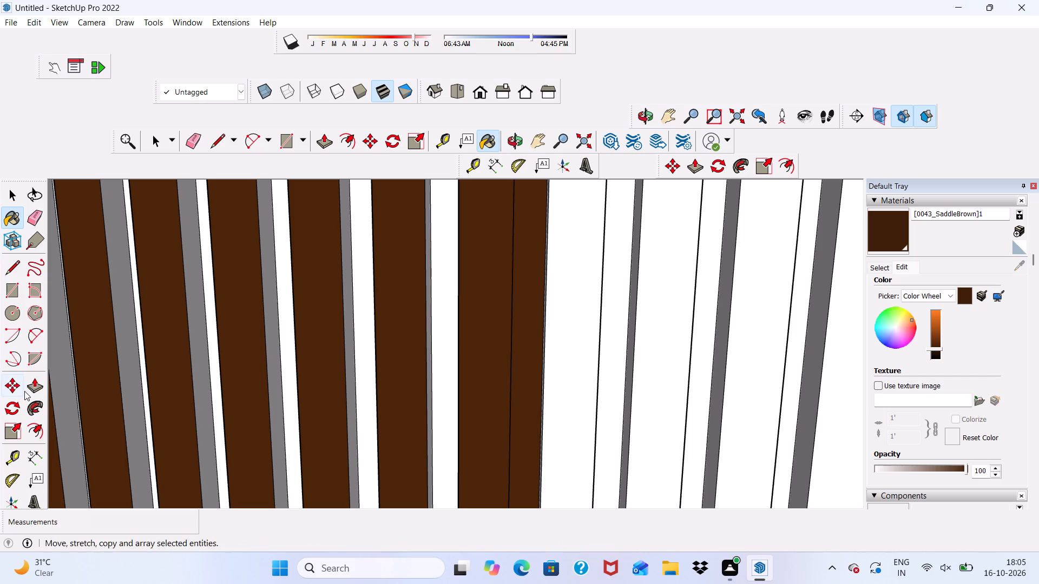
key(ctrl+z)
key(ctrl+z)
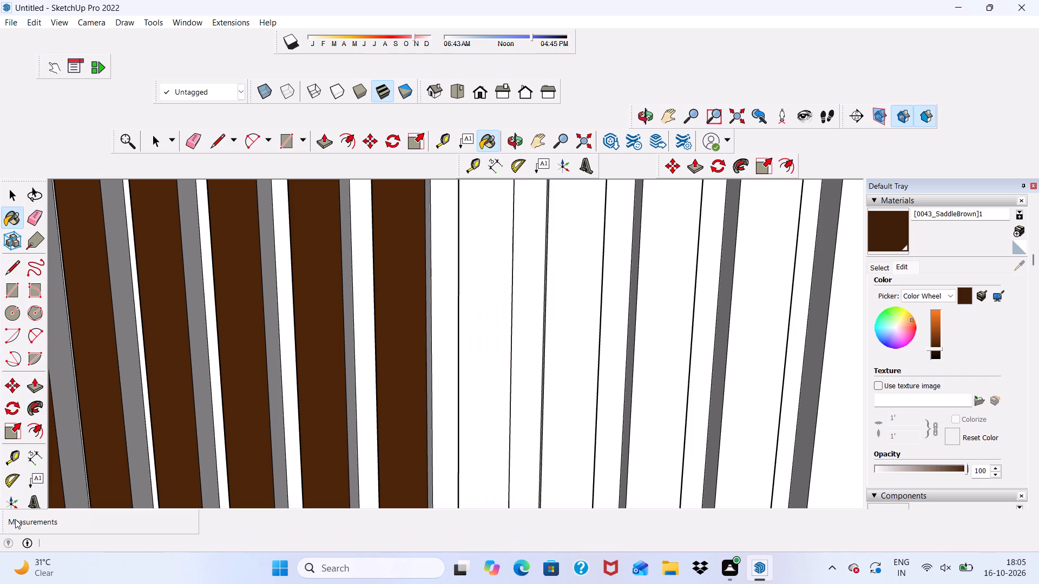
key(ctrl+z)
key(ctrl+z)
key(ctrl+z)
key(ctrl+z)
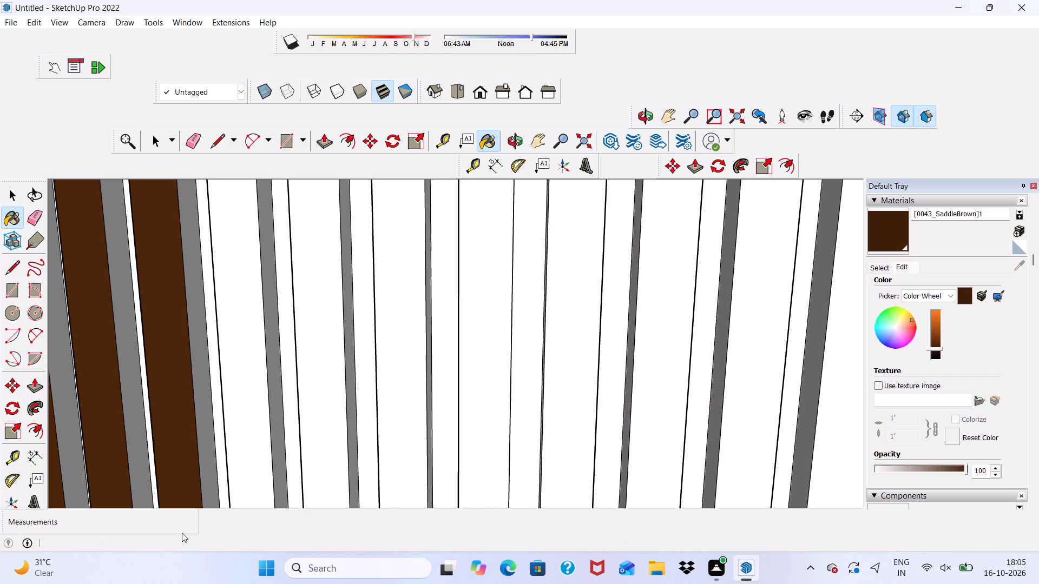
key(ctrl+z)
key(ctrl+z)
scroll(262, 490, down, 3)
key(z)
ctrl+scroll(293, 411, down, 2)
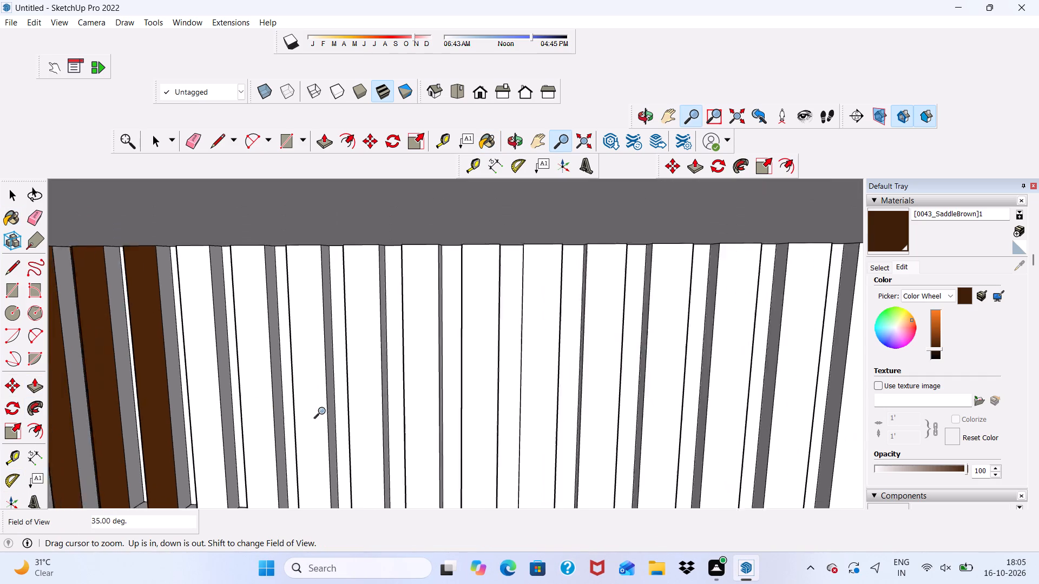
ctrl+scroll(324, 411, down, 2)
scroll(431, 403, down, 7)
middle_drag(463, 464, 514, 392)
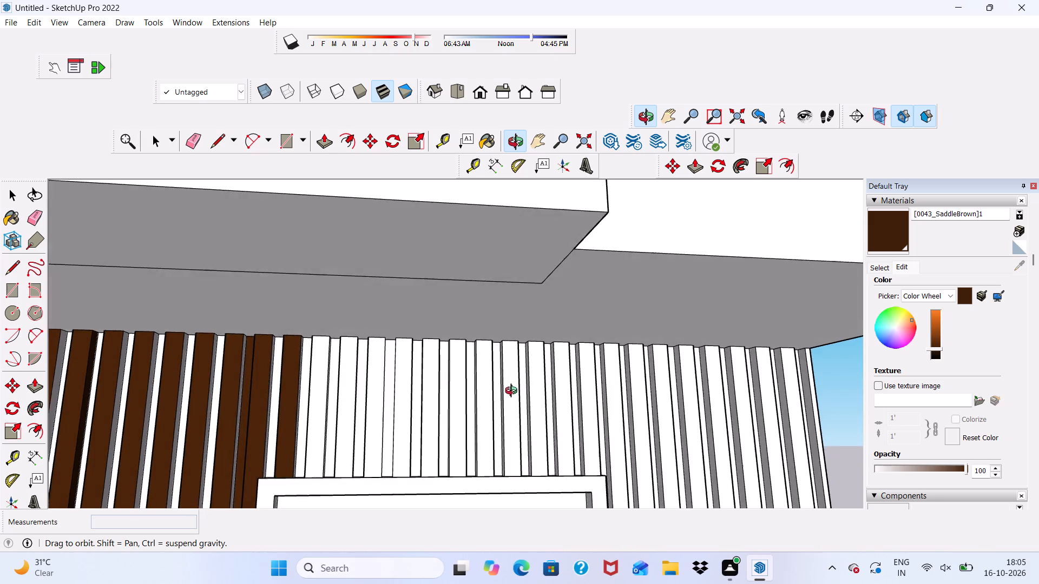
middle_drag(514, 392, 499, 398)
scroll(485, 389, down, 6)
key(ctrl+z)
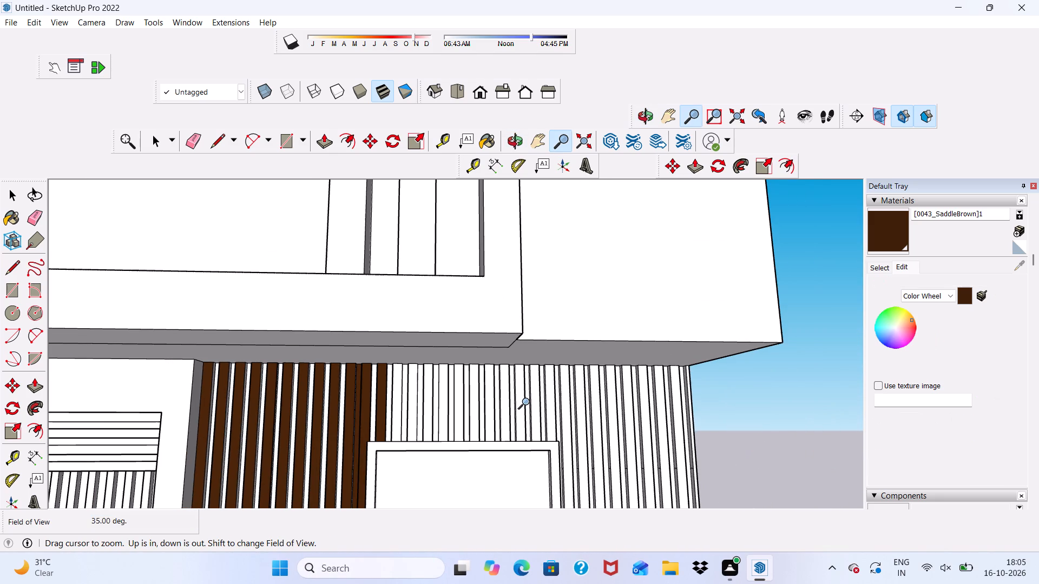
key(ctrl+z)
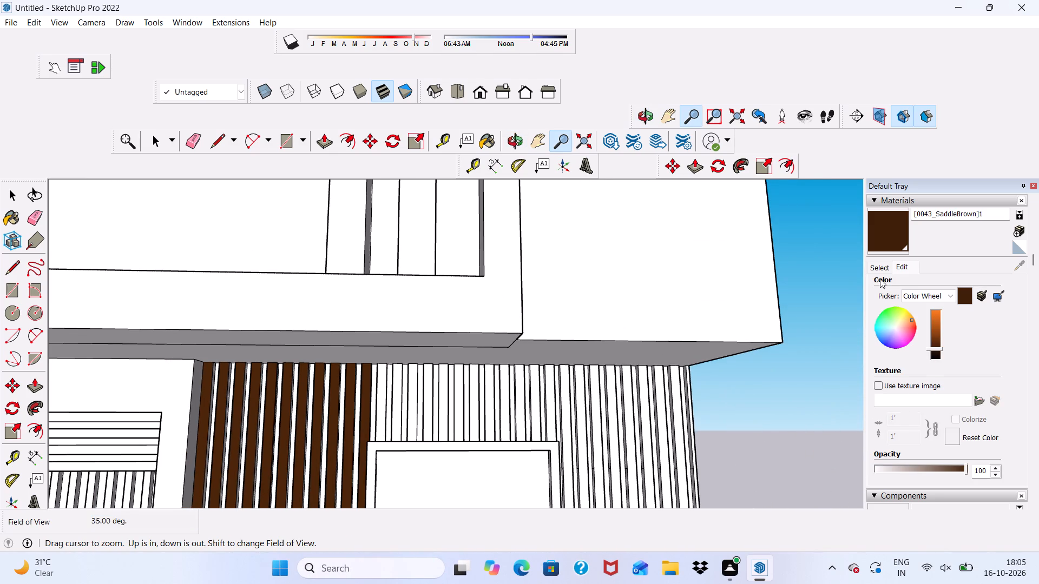
Paint the front faces of the first two short slats above the window with the dark SaddleBrown material.
click(883, 223)
scroll(339, 391, down, 1)
scroll(349, 397, up, 8)
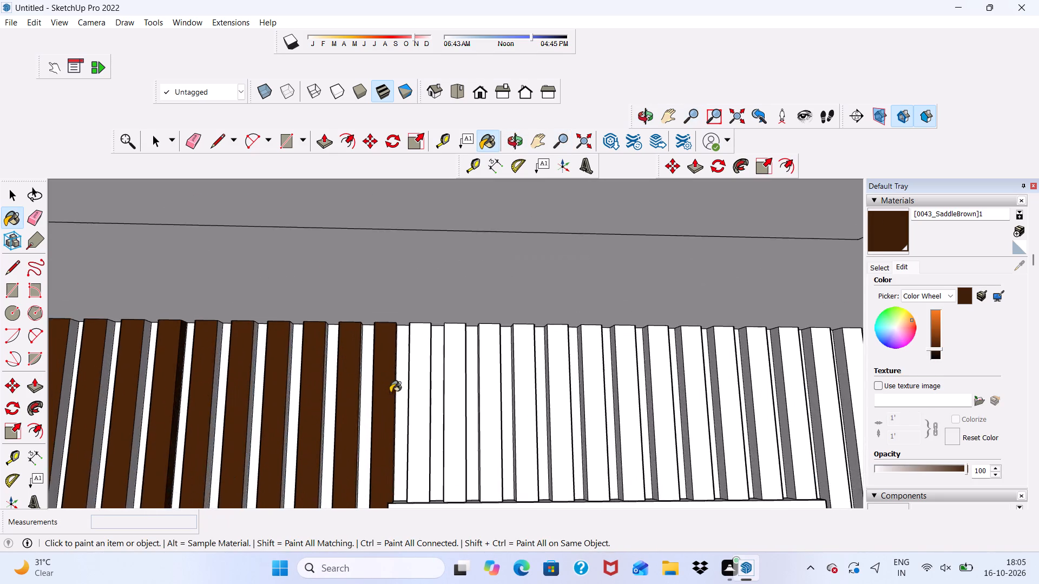
scroll(390, 393, up, 5)
click(422, 410)
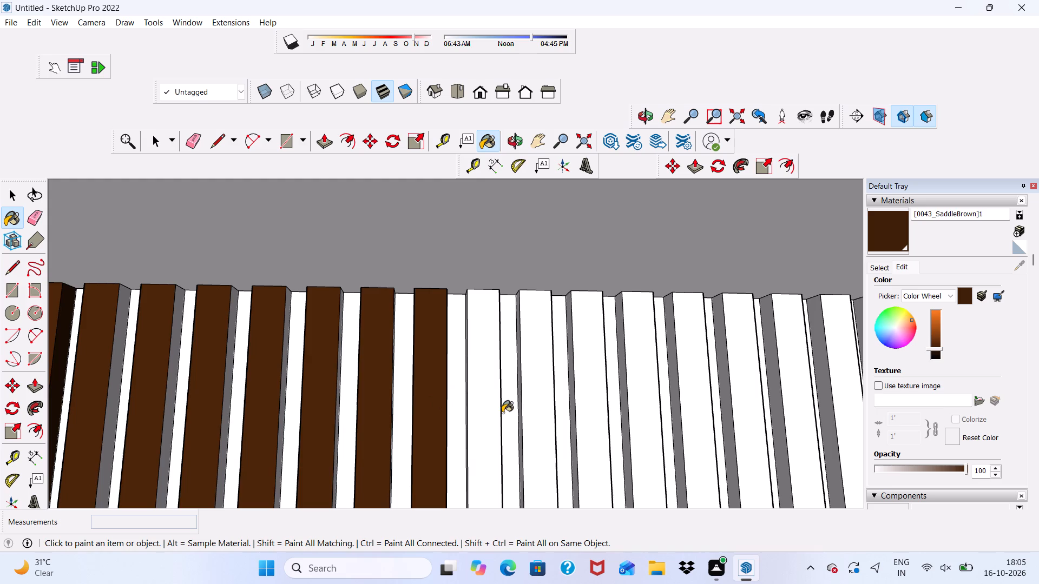
click(491, 415)
Paint the front faces of the next five short slats above the window with the dark SaddleBrown material.
scroll(515, 404, down, 3)
middle_drag(516, 404, 435, 442)
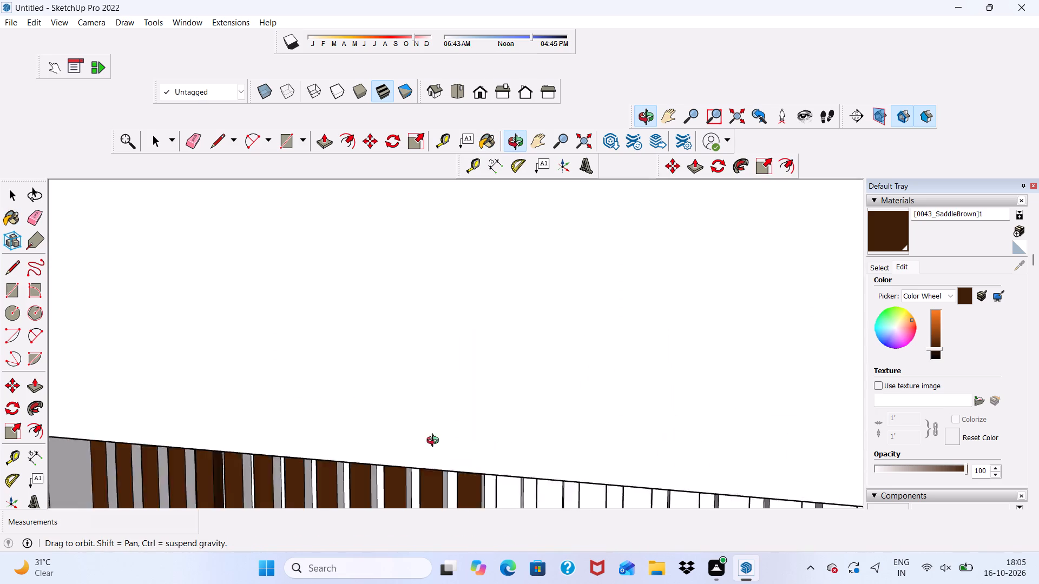
middle_drag(435, 442, 428, 394)
scroll(475, 412, up, 4)
click(512, 406)
click(586, 417)
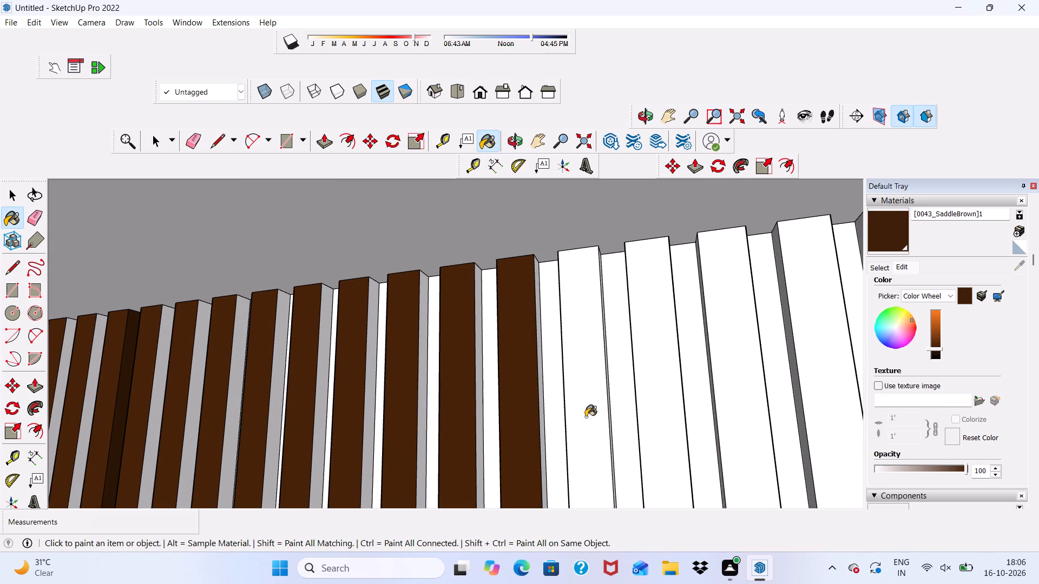
click(667, 437)
click(752, 420)
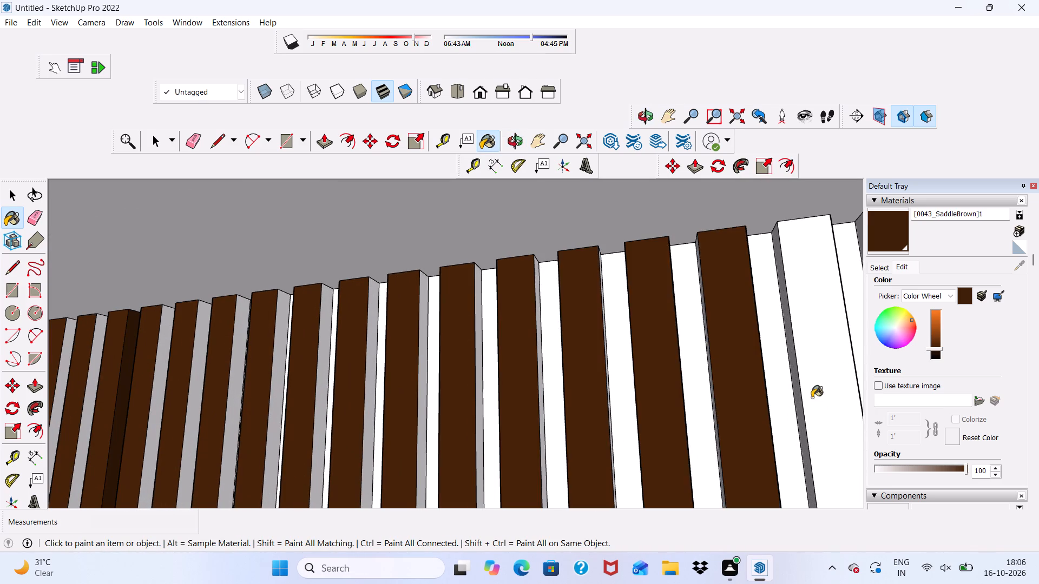
click(821, 391)
Paint the front faces of the following four short slats above the window with the dark SaddleBrown material.
scroll(629, 328, down, 6)
scroll(545, 322, down, 5)
scroll(721, 317, up, 6)
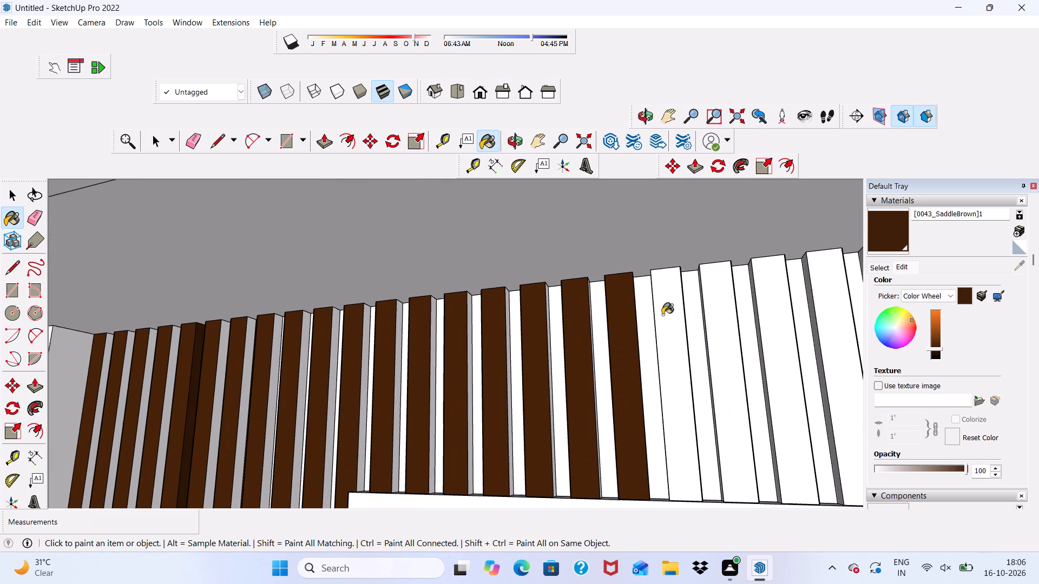
click(662, 315)
click(724, 344)
click(774, 353)
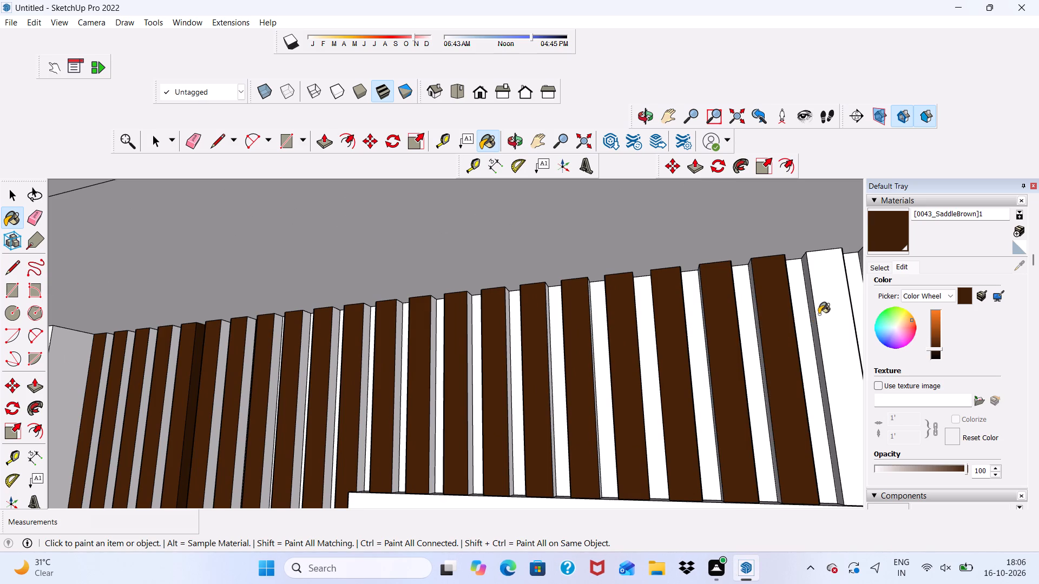
click(819, 314)
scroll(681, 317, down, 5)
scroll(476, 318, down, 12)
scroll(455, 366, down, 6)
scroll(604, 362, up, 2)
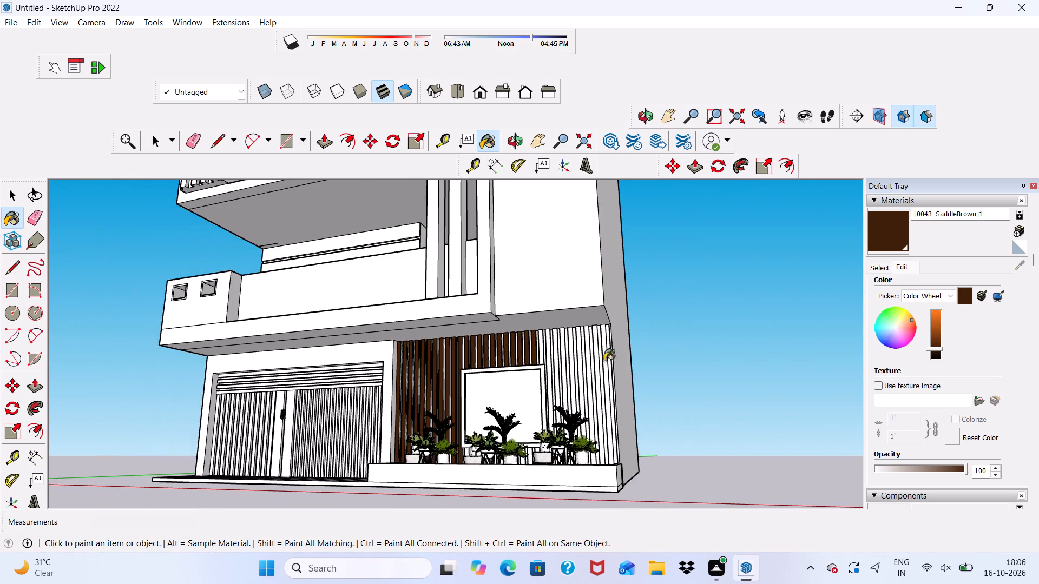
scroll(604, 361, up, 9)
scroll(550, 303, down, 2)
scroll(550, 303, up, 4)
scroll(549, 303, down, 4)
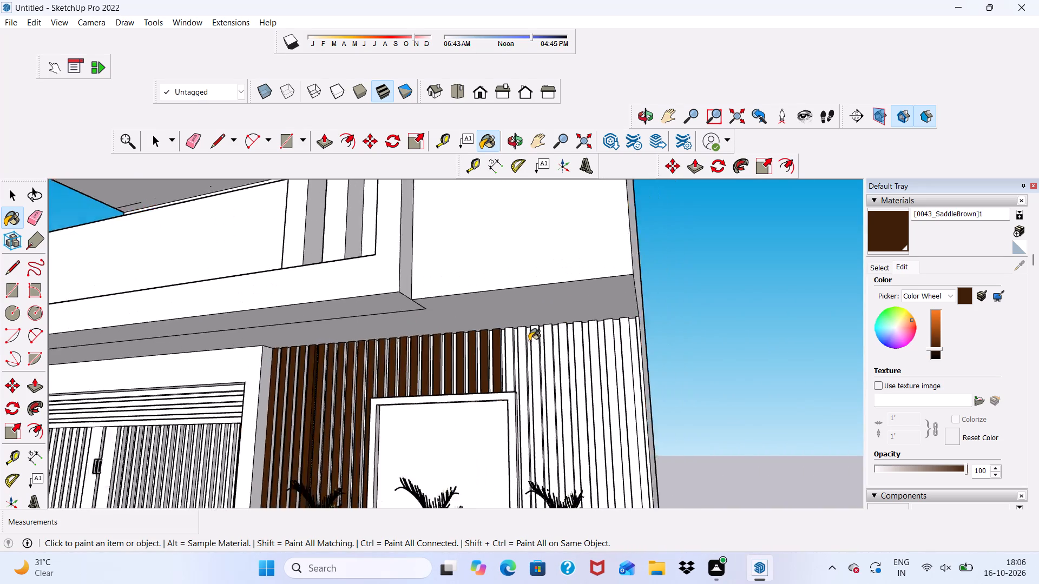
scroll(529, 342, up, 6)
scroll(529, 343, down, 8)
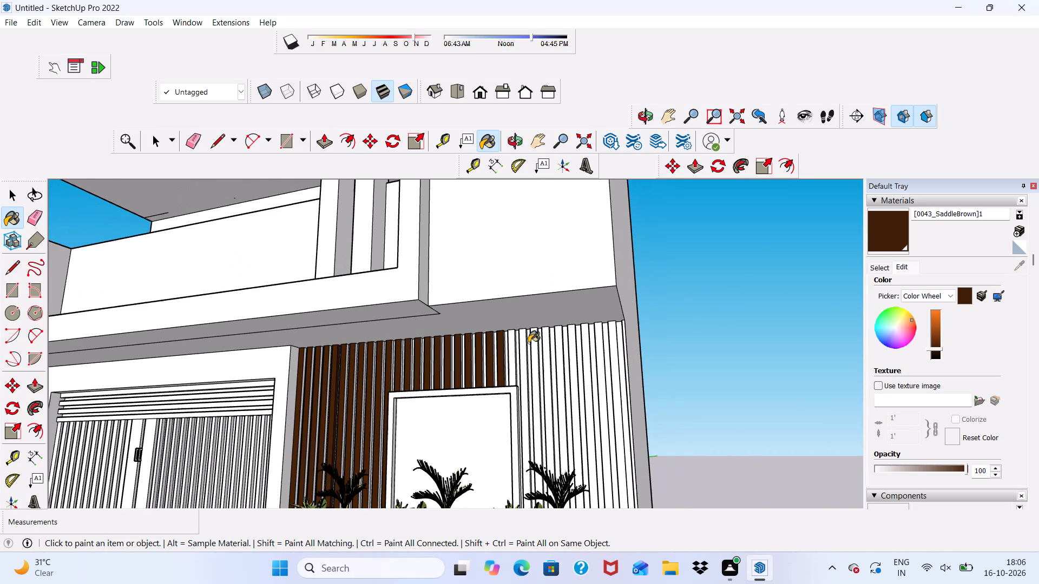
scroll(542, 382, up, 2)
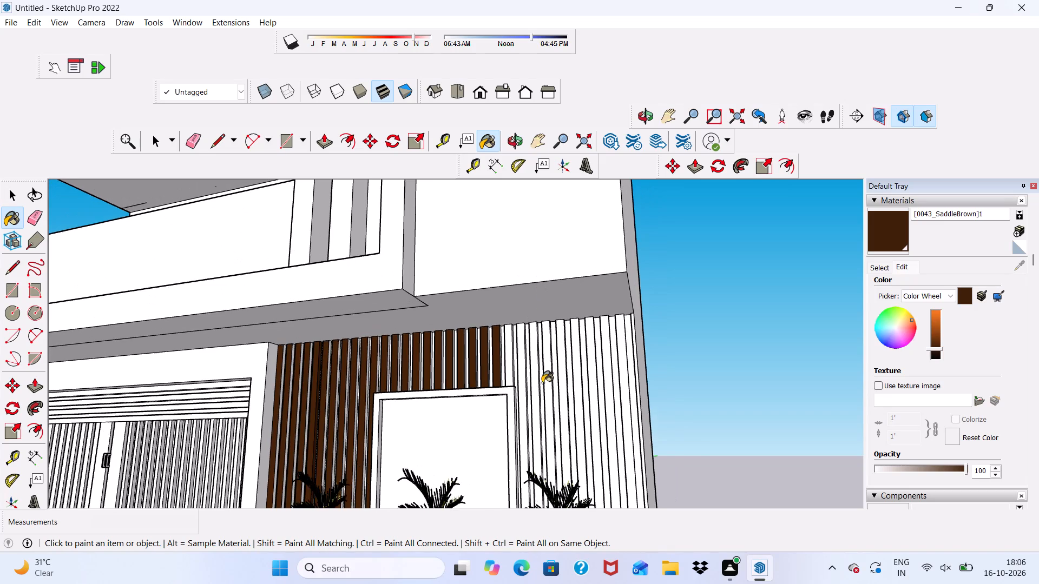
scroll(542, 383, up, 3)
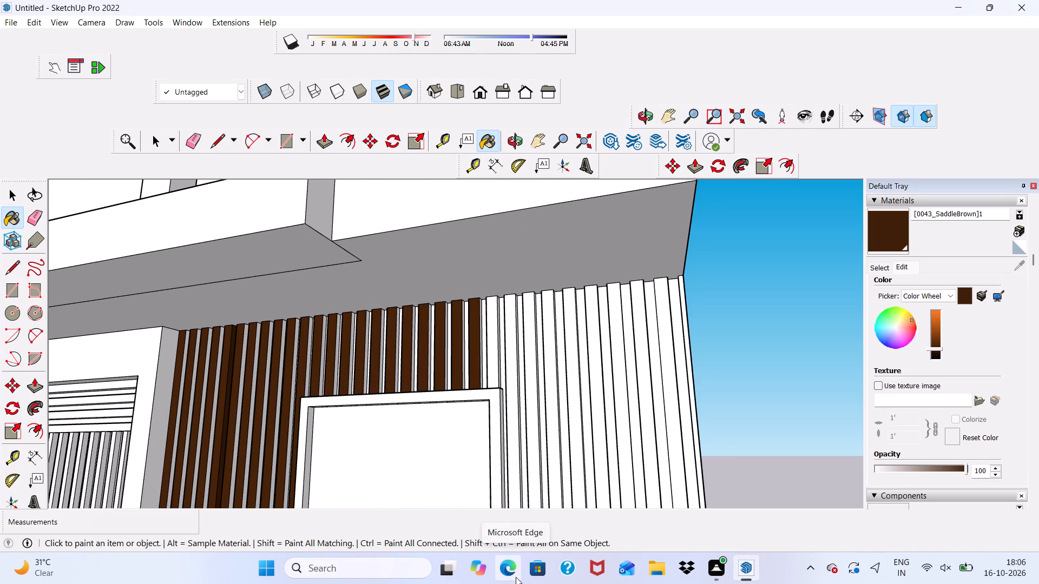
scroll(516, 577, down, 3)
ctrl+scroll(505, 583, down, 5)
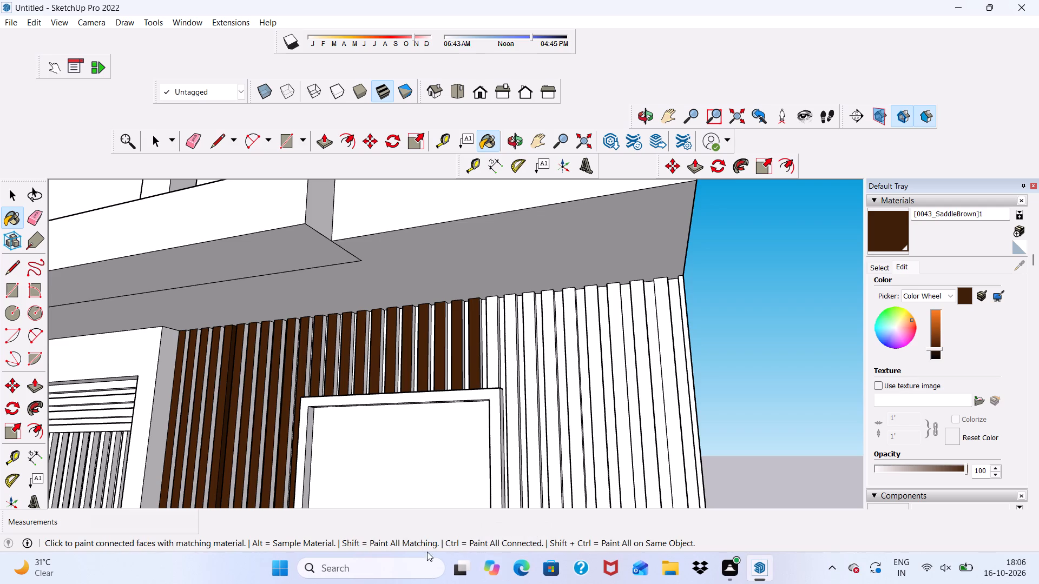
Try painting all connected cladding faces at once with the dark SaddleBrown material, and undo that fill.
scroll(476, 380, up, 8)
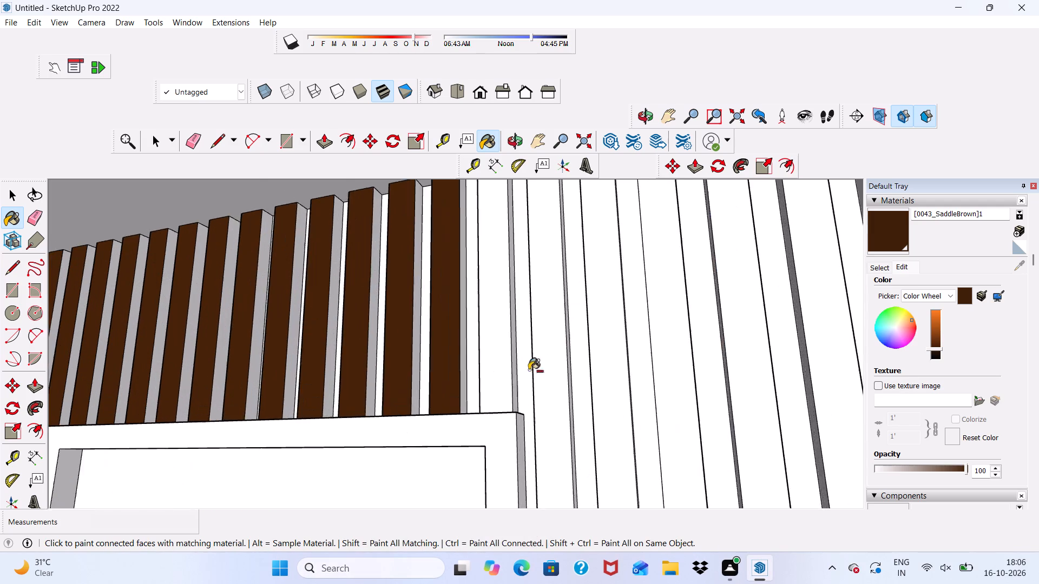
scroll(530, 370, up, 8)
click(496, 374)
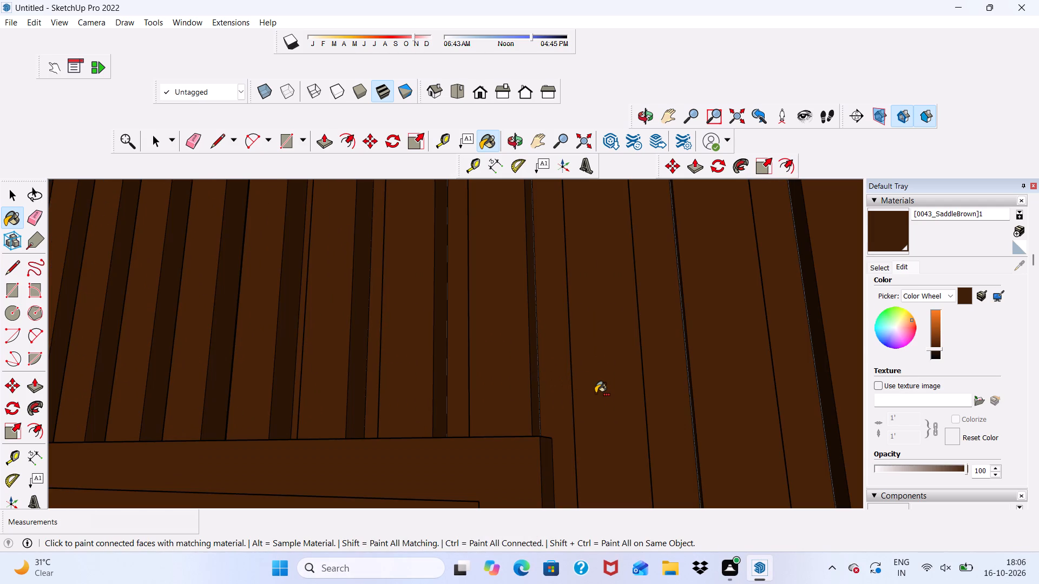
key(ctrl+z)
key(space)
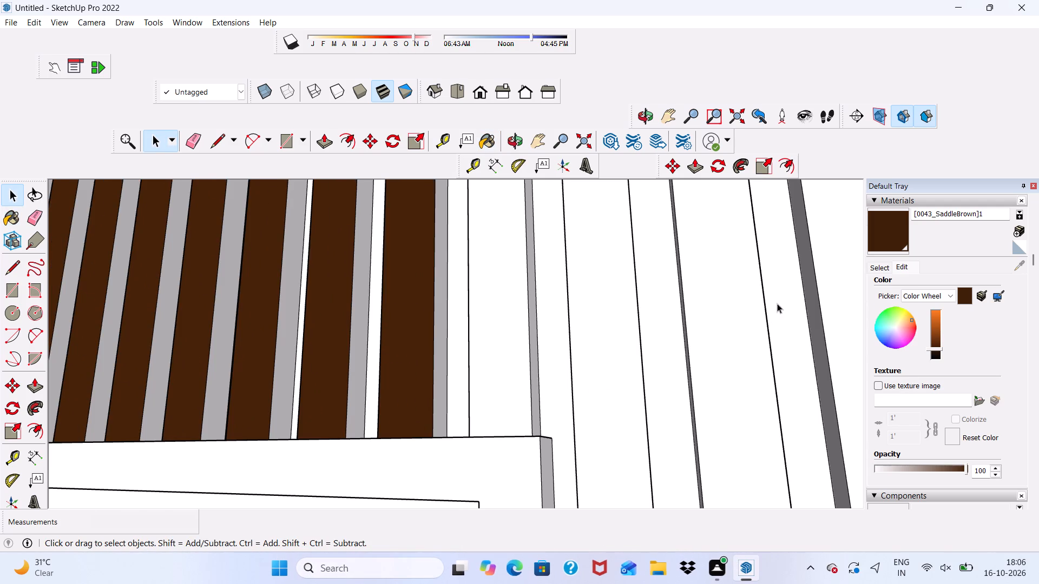
Paint the fronts of the last short slat above the window and the first full-height slat beside it with SaddleBrown.
click(884, 222)
scroll(830, 270, down, 1)
scroll(439, 388, up, 2)
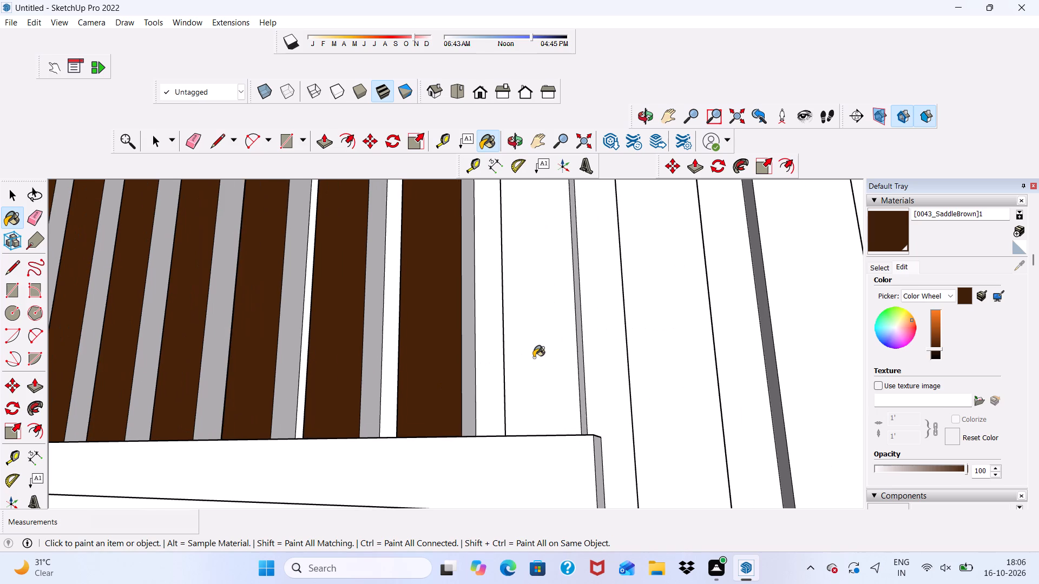
click(536, 356)
click(673, 390)
Paint the front faces of the next four full-height slats beside the window with the dark SaddleBrown material.
scroll(561, 405, down, 4)
scroll(426, 415, down, 5)
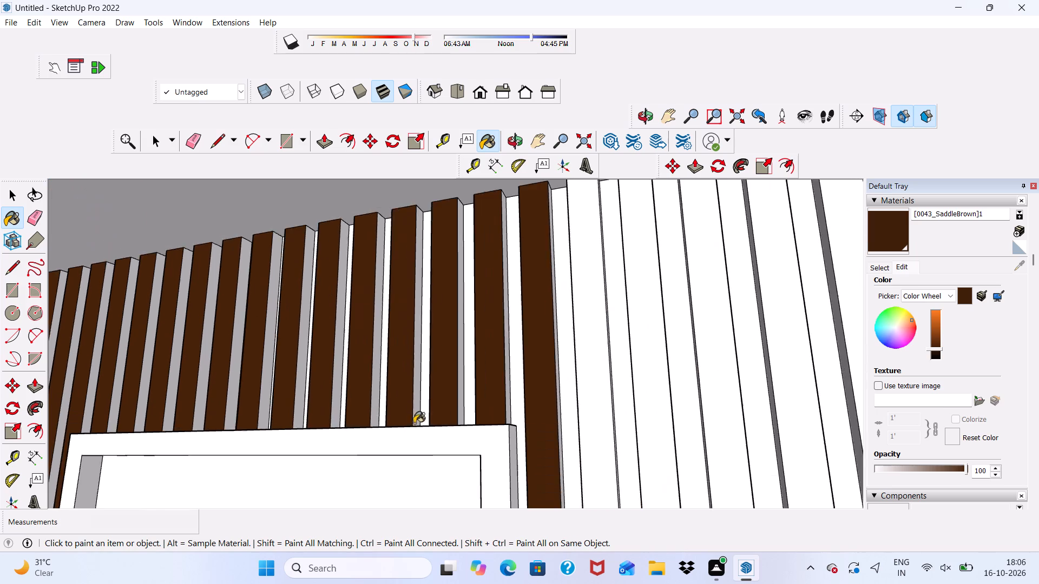
scroll(436, 395, down, 5)
scroll(540, 376, up, 5)
click(530, 396)
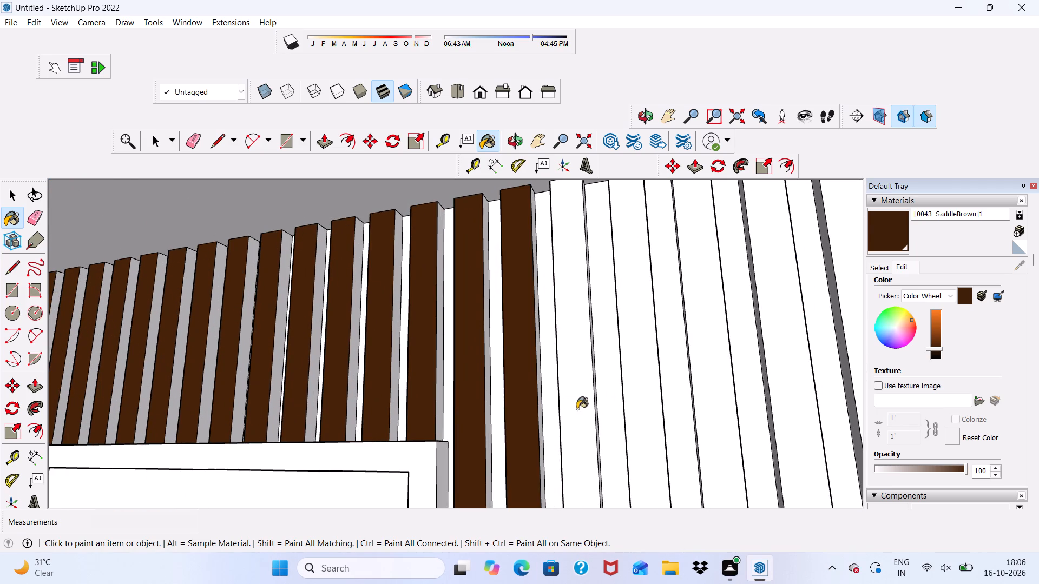
click(578, 410)
click(650, 418)
click(707, 410)
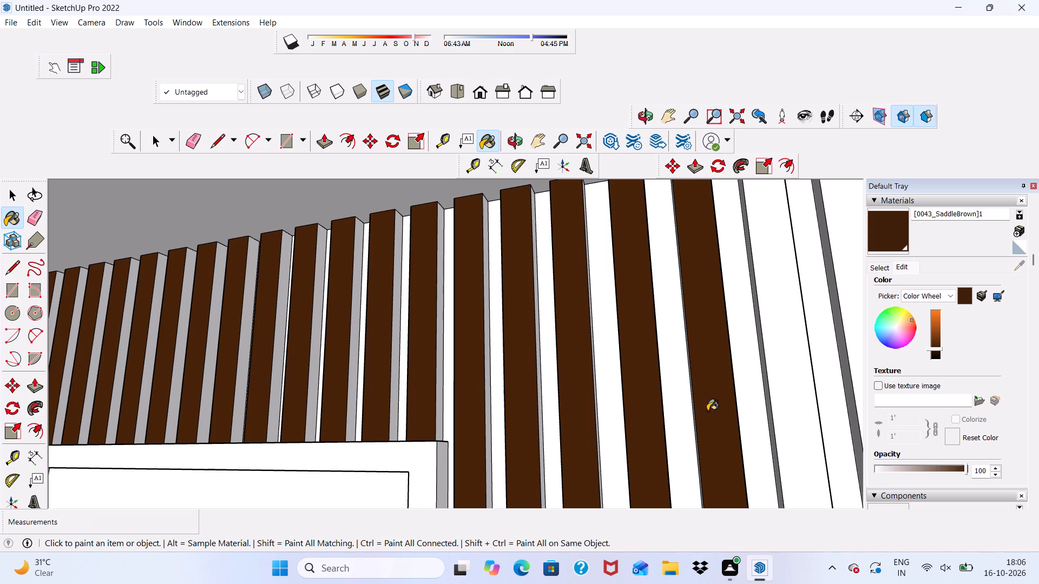
Paint the front faces of the remaining four slats up to the outer corner with the dark SaddleBrown material.
scroll(205, 417, up, 1)
scroll(218, 431, down, 7)
scroll(317, 397, down, 3)
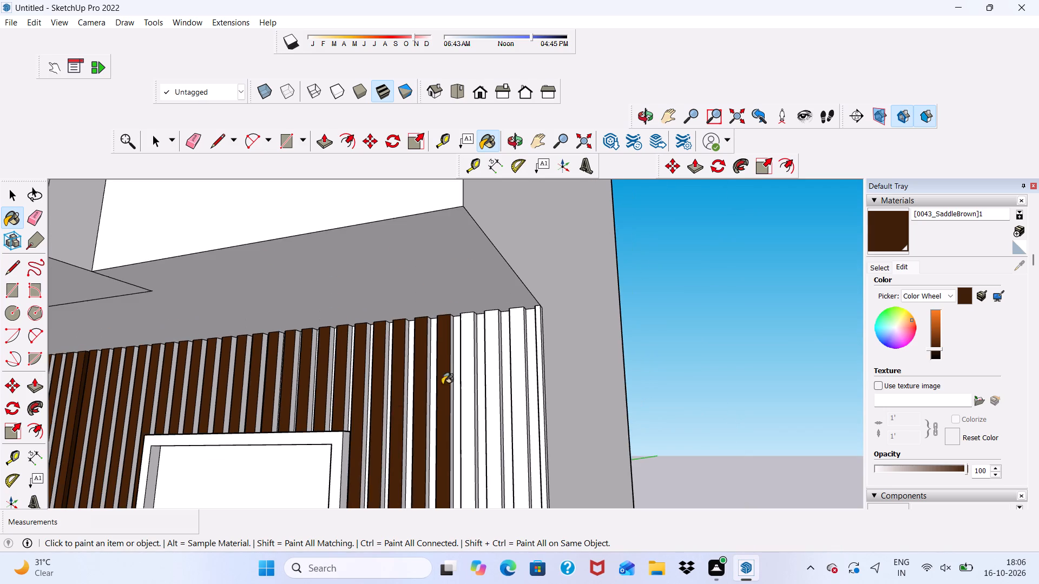
scroll(456, 379, up, 5)
click(468, 369)
click(528, 391)
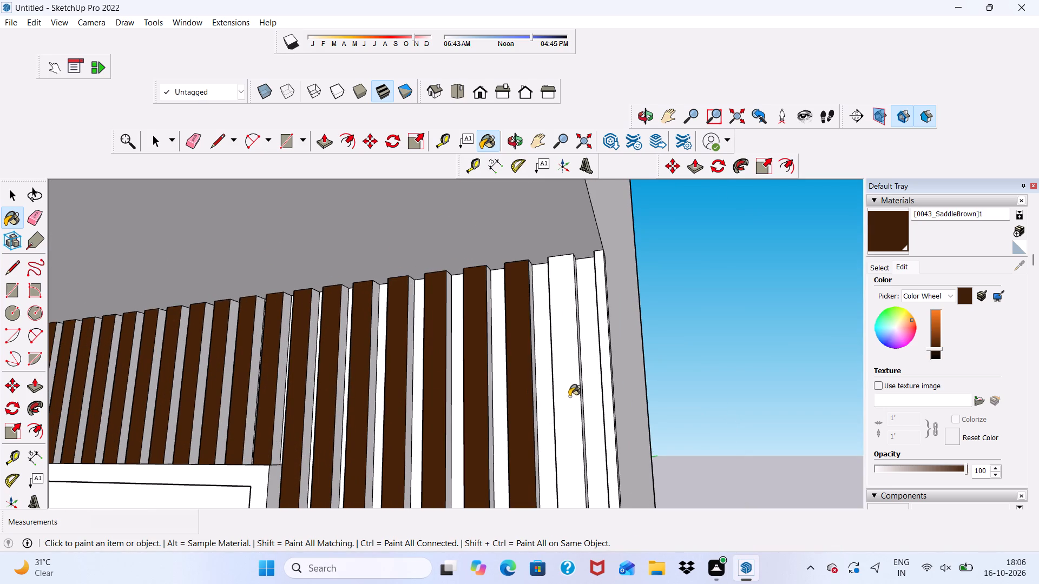
click(569, 396)
click(608, 386)
Paint the window-facing side faces of the five slats nearest the outer corner with the dark SaddleBrown material.
scroll(581, 382, up, 1)
scroll(460, 362, down, 5)
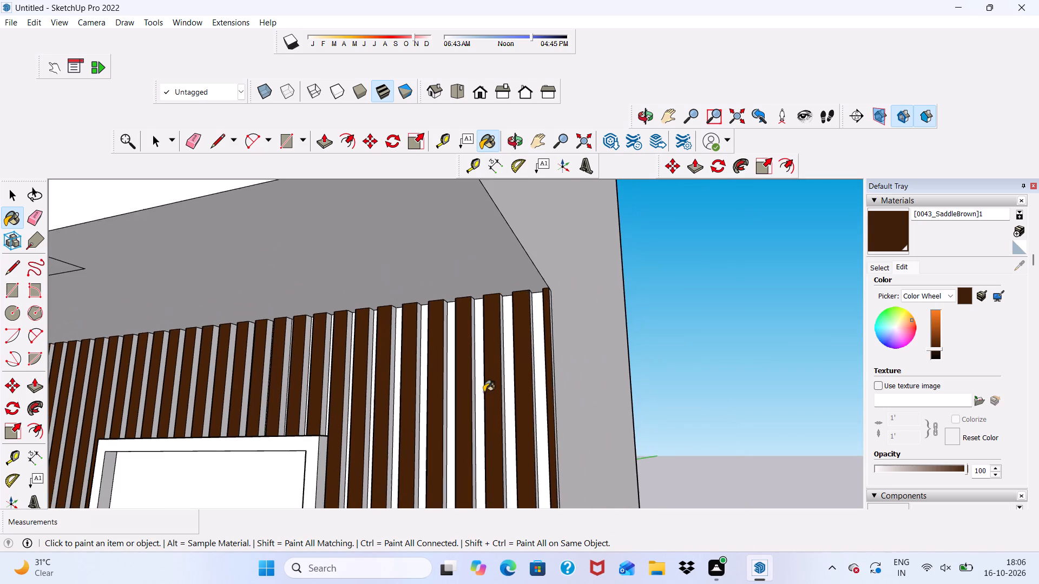
middle_drag(420, 387, 597, 399)
scroll(595, 392, up, 5)
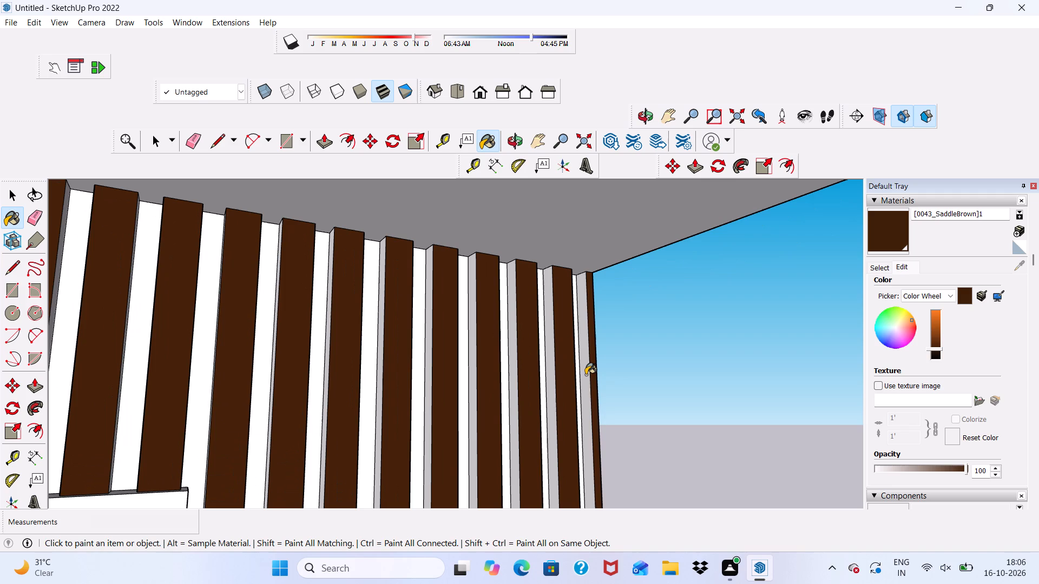
click(586, 375)
click(549, 381)
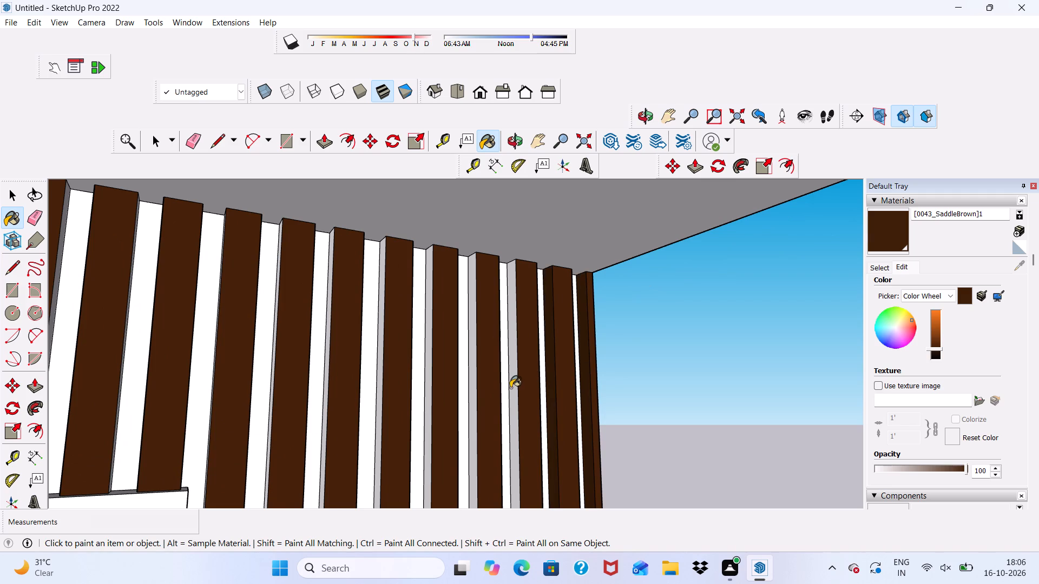
click(510, 388)
click(474, 397)
click(428, 401)
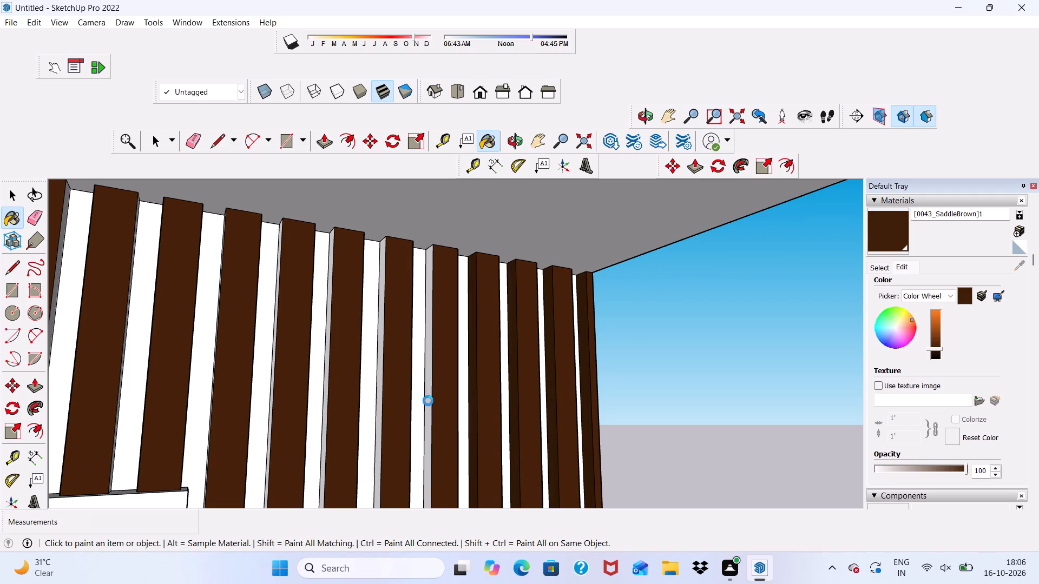
scroll(423, 404, down, 2)
scroll(424, 416, up, 4)
click(416, 409)
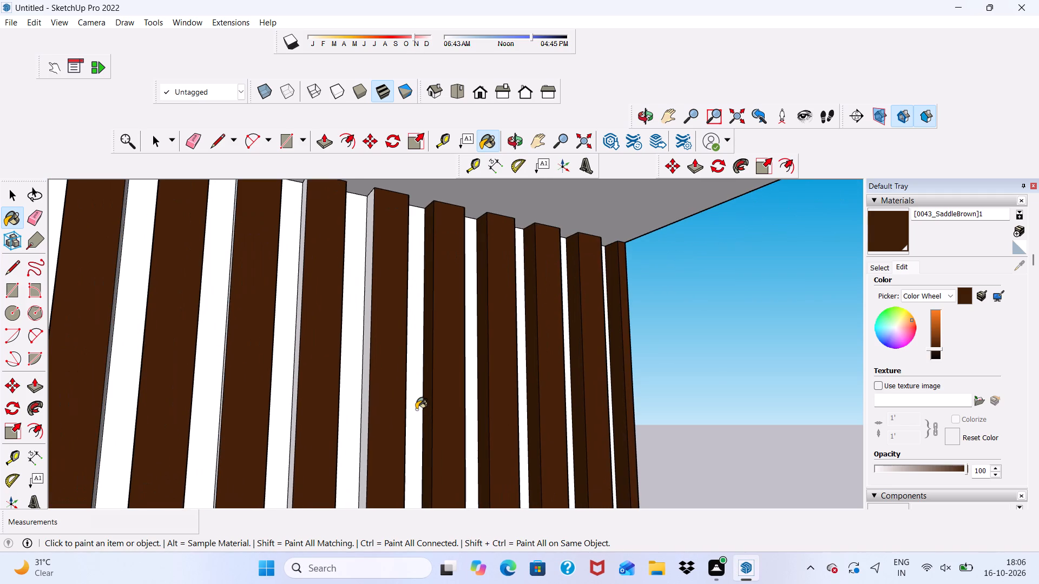
key(ctrl+z)
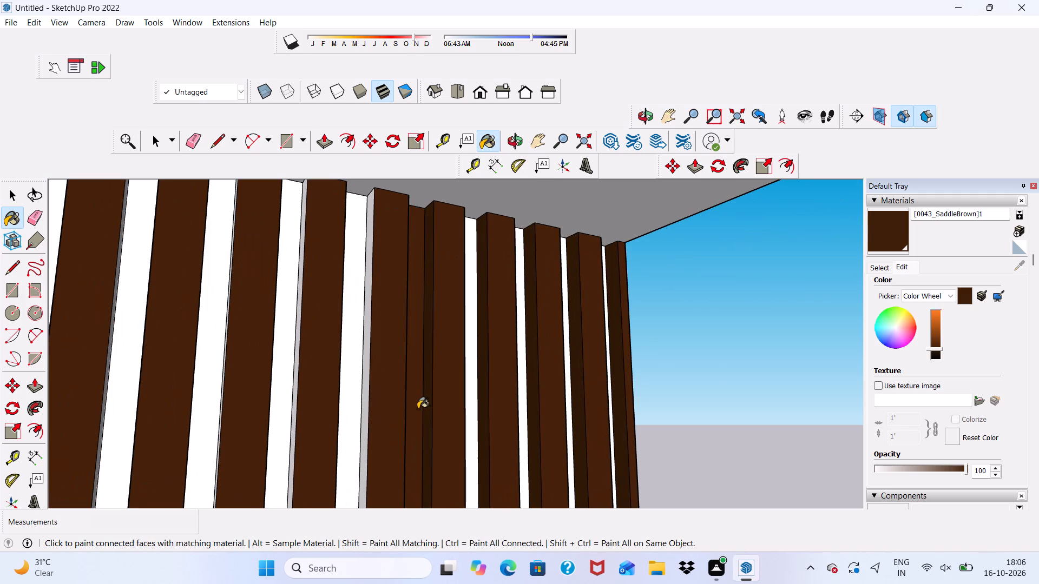
Paint the window-facing side faces of the other four full-height slats, working toward the window, with the dark SaddleBrown material.
scroll(353, 386, up, 4)
click(374, 383)
scroll(369, 386, down, 2)
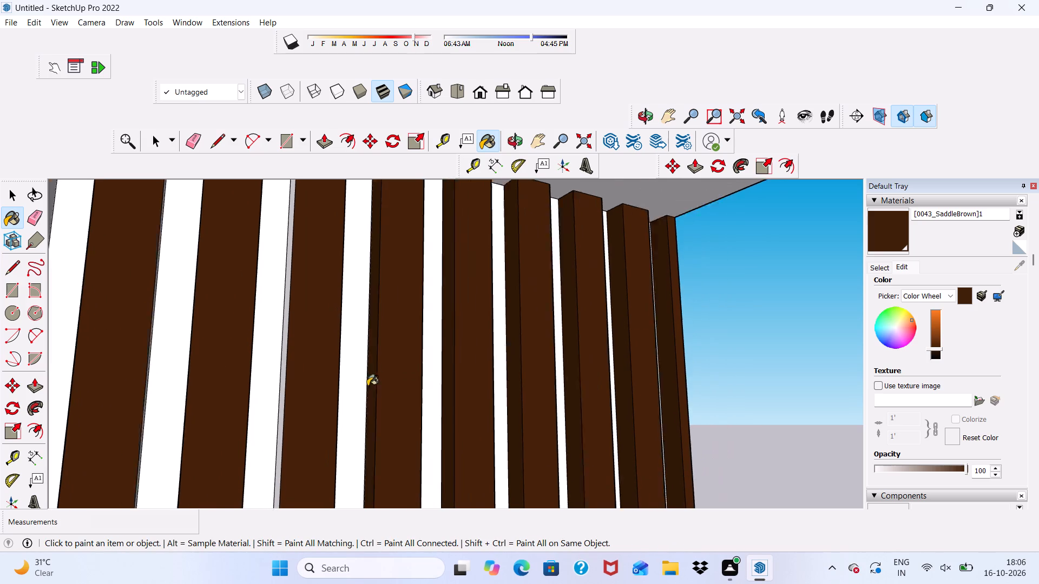
scroll(367, 386, down, 2)
middle_drag(327, 386, 426, 419)
scroll(391, 379, up, 3)
click(385, 378)
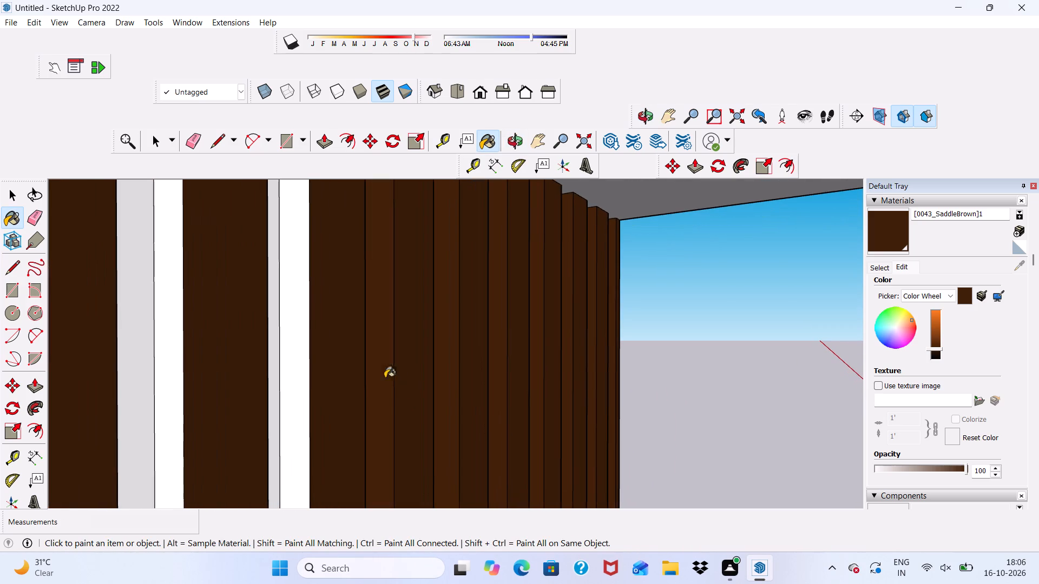
click(299, 398)
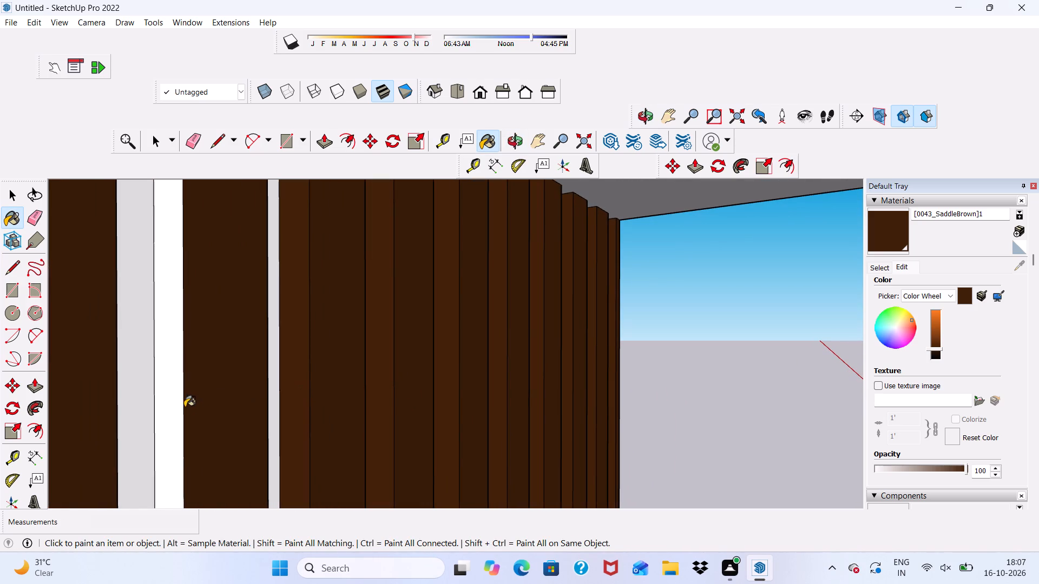
click(181, 408)
Paint the side faces of the first three short slats above the window's outer end with the dark SaddleBrown material.
scroll(181, 408, down, 6)
scroll(225, 349, down, 7)
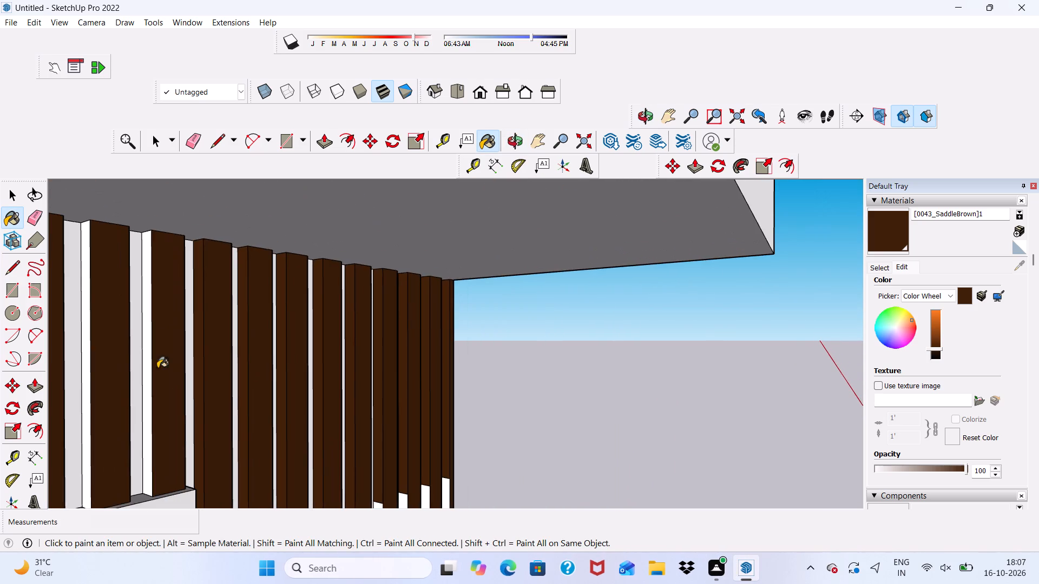
scroll(147, 364, up, 1)
drag(144, 365, 144, 371)
scroll(84, 390, up, 5)
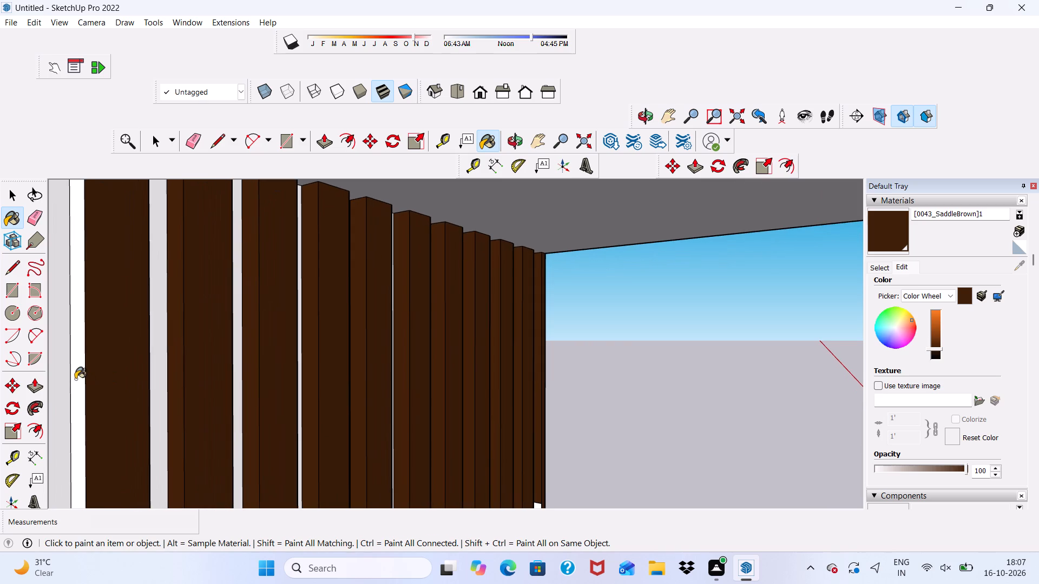
click(75, 379)
scroll(82, 369, down, 6)
scroll(135, 351, down, 11)
scroll(123, 363, up, 2)
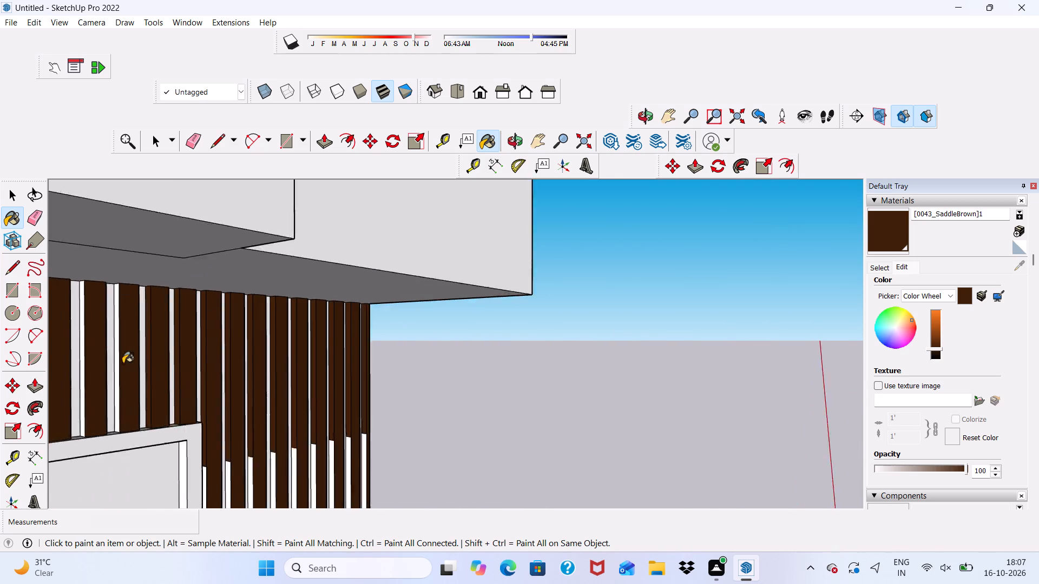
scroll(123, 363, up, 11)
click(122, 371)
scroll(169, 409, down, 7)
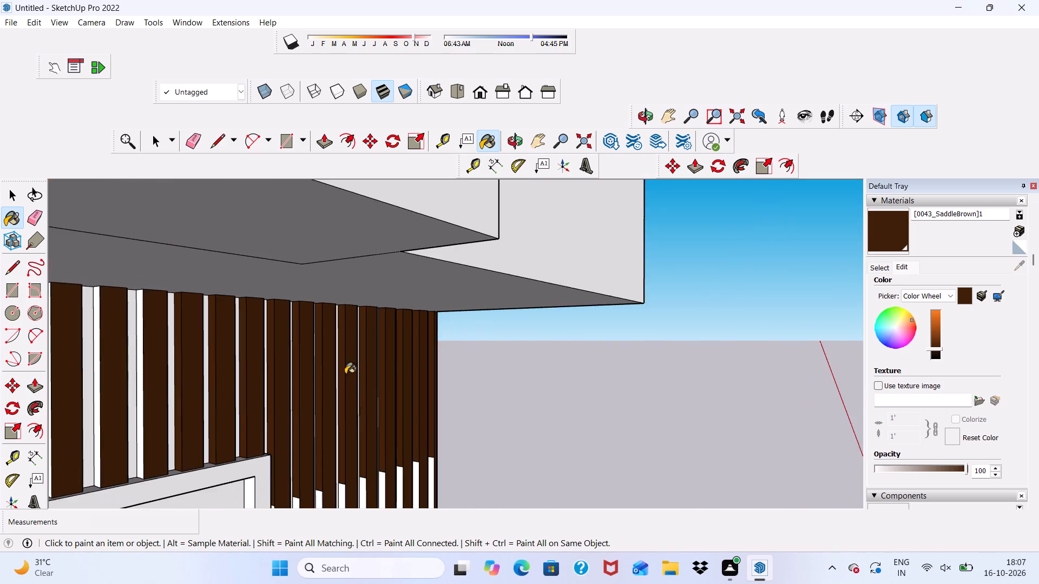
Paint the matching side faces of the next seven slats above the window, working toward the garage, with dark SaddleBrown.
scroll(337, 359, down, 7)
scroll(226, 375, up, 7)
scroll(325, 389, up, 12)
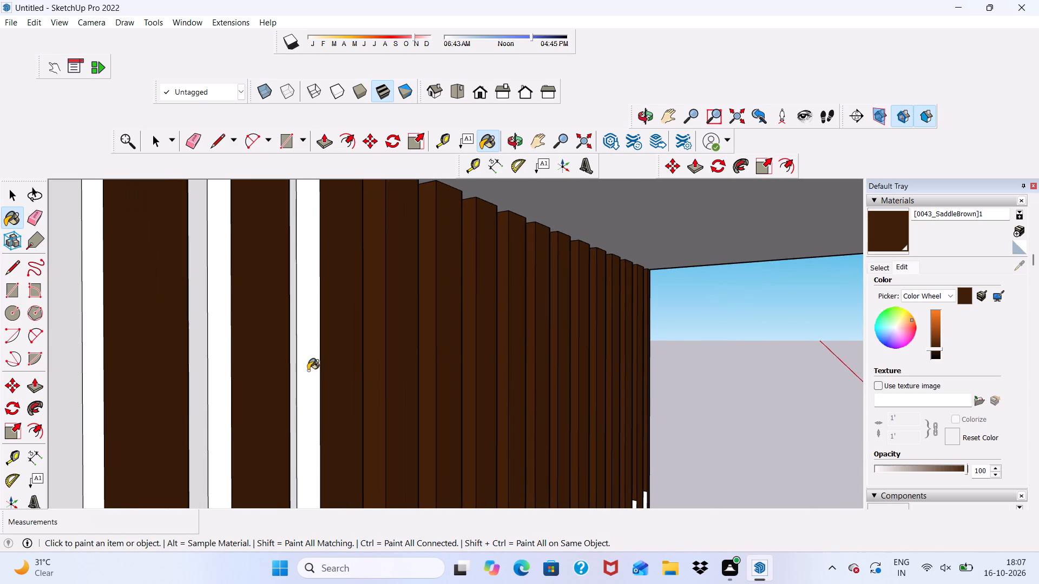
click(308, 370)
click(224, 382)
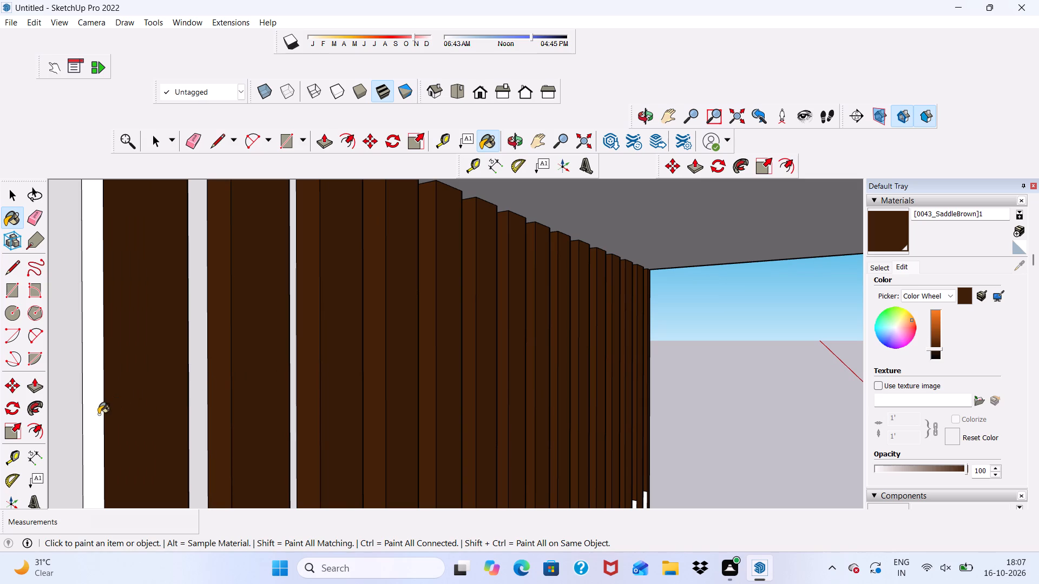
click(95, 415)
scroll(96, 414, down, 5)
scroll(242, 363, down, 14)
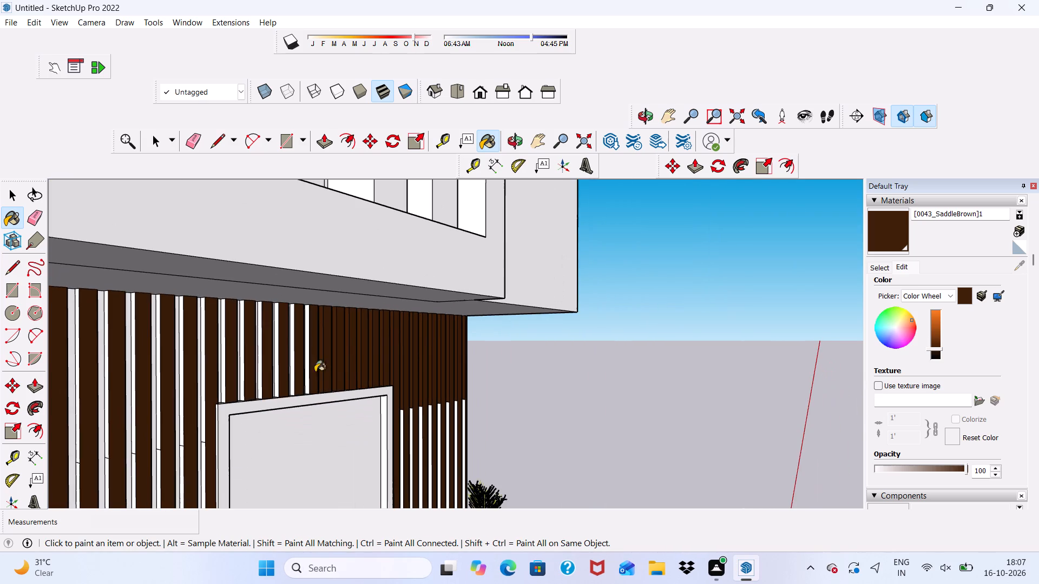
scroll(281, 361, up, 10)
click(319, 342)
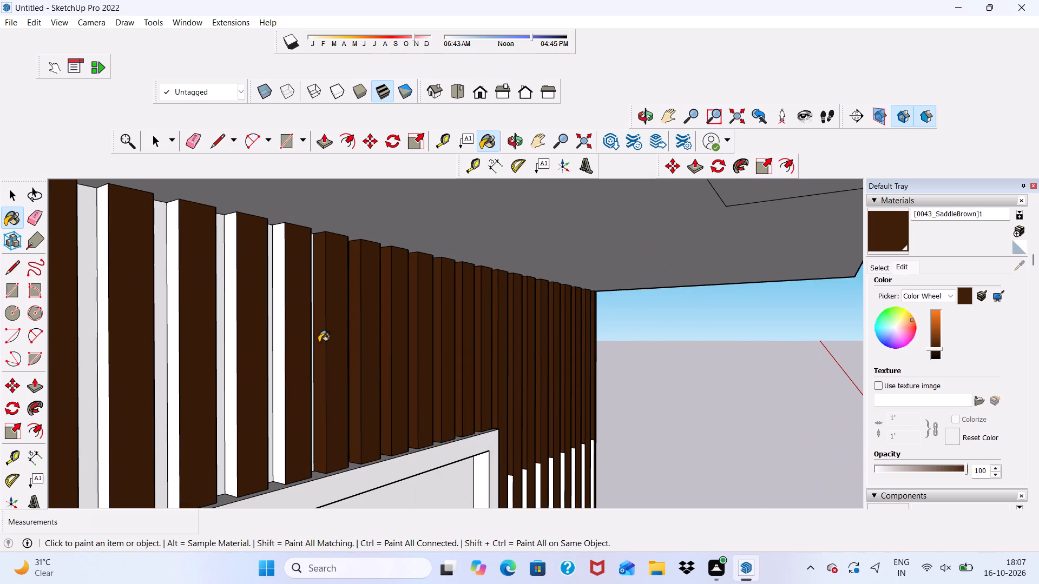
click(277, 348)
click(232, 366)
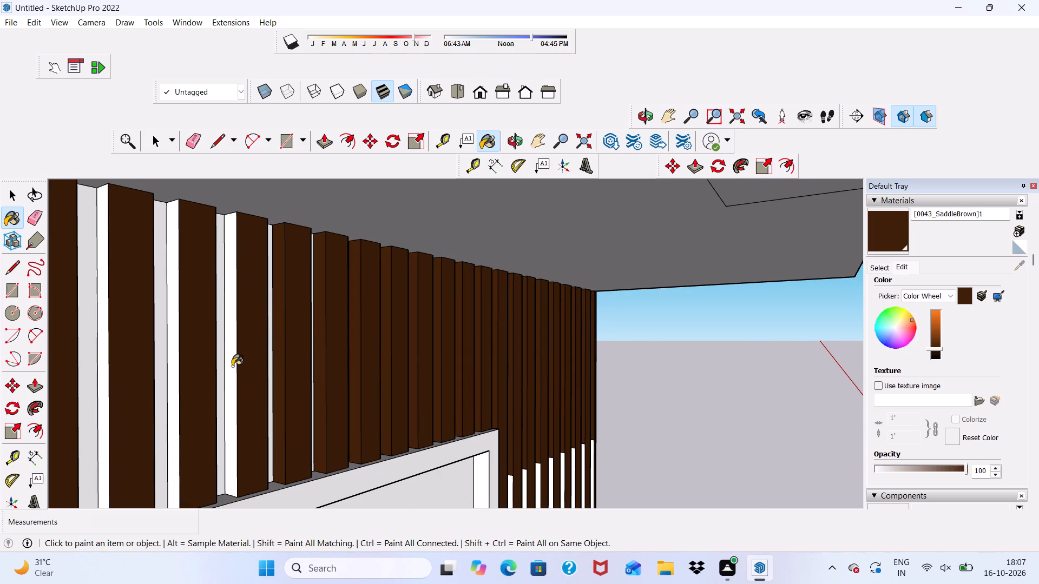
click(173, 394)
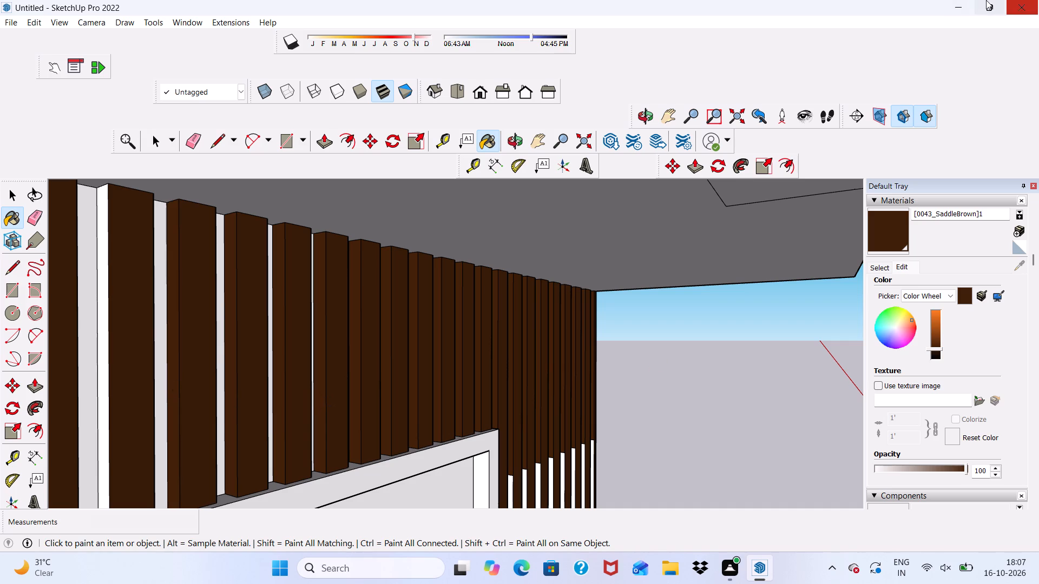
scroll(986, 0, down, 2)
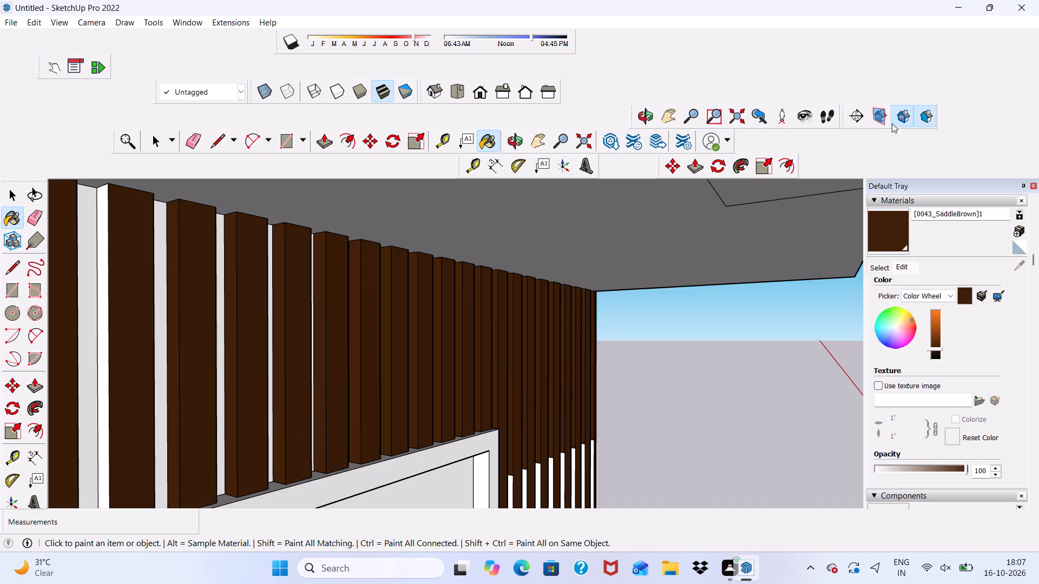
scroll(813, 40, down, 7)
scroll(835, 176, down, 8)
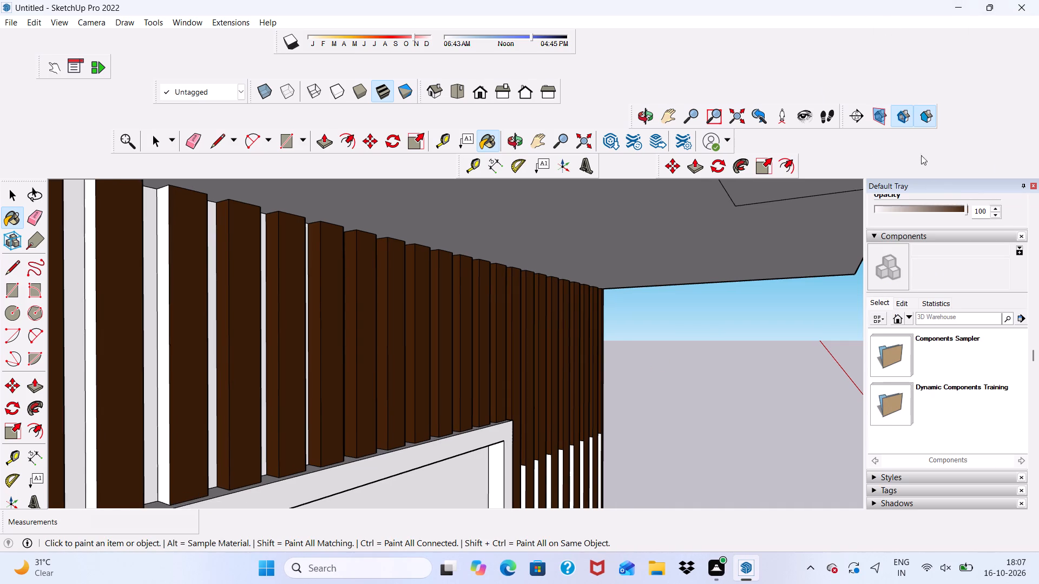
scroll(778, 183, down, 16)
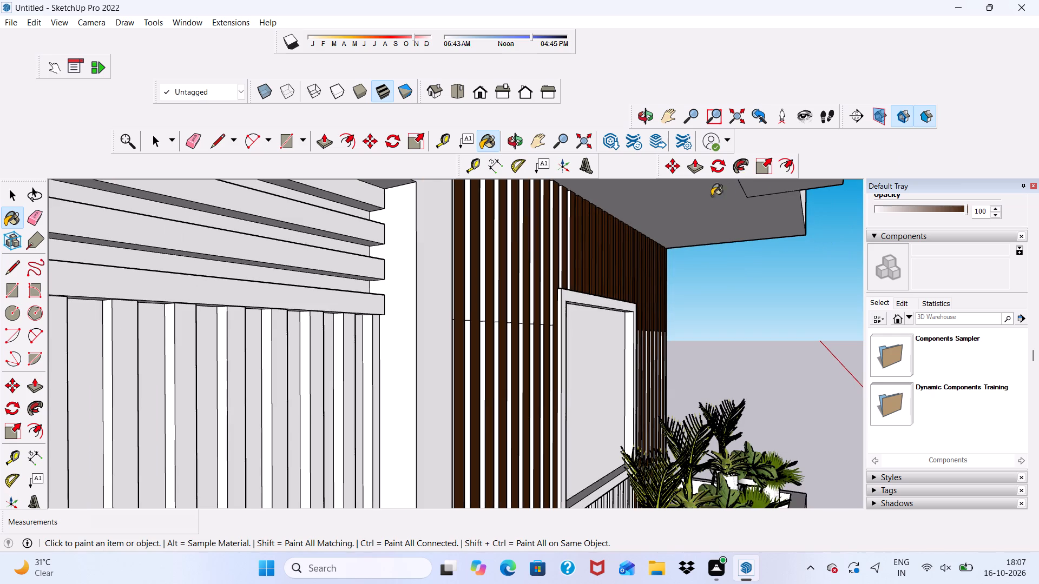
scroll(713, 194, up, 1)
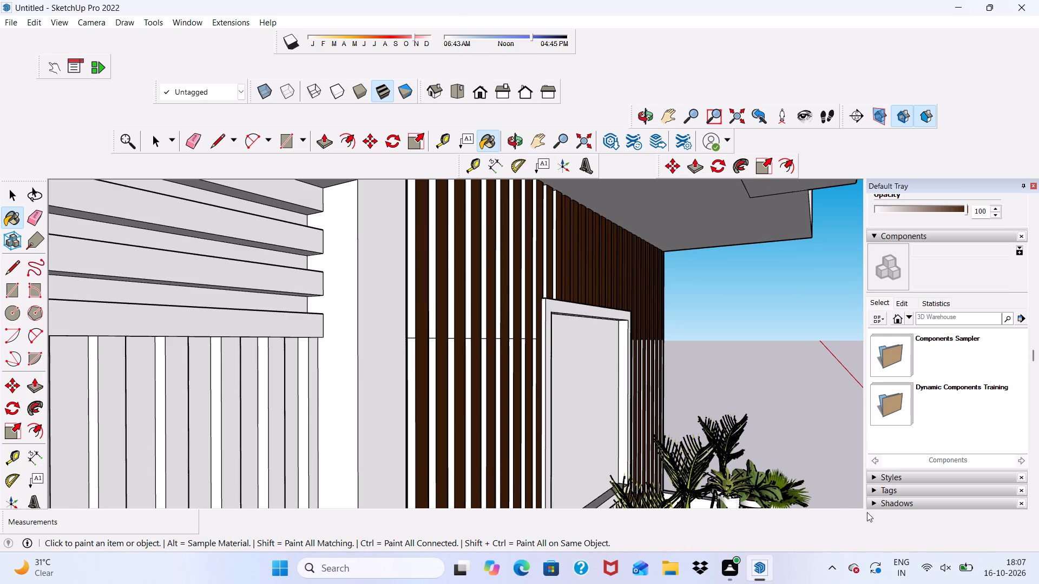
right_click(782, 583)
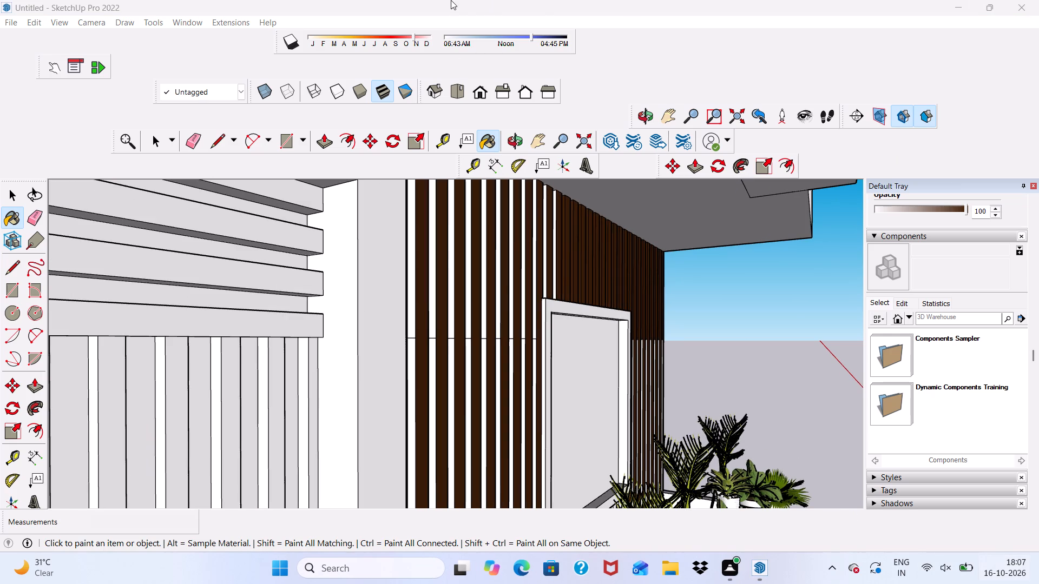
Paint the side faces of the last two slats above the window and the upper side faces of the first two beyond it dark SaddleBrown.
scroll(594, 218, up, 5)
scroll(584, 217, down, 1)
scroll(548, 234, up, 5)
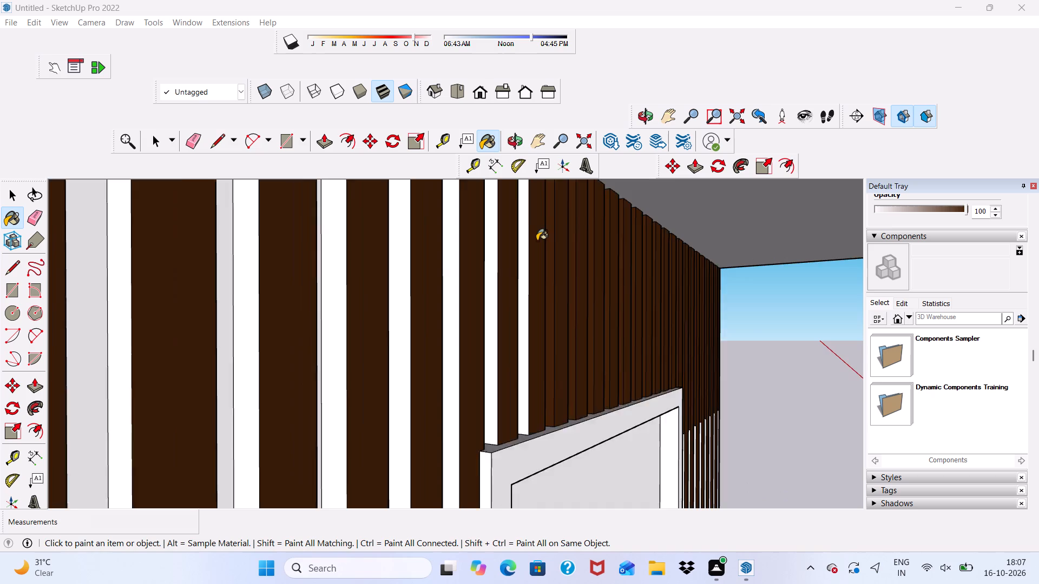
scroll(537, 241, up, 7)
click(510, 269)
scroll(439, 306, down, 1)
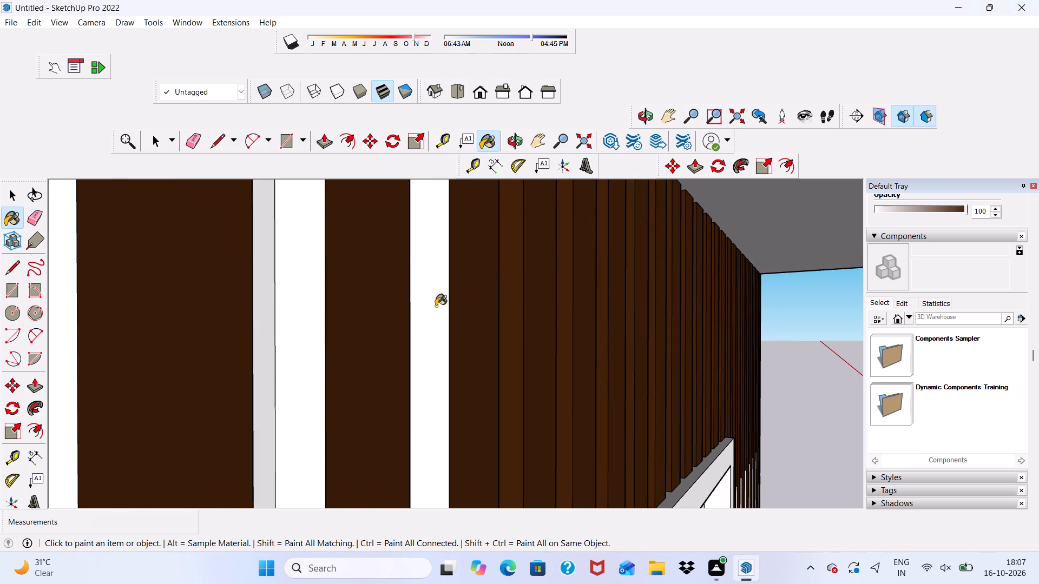
click(436, 306)
click(313, 320)
click(130, 340)
scroll(160, 333, down, 4)
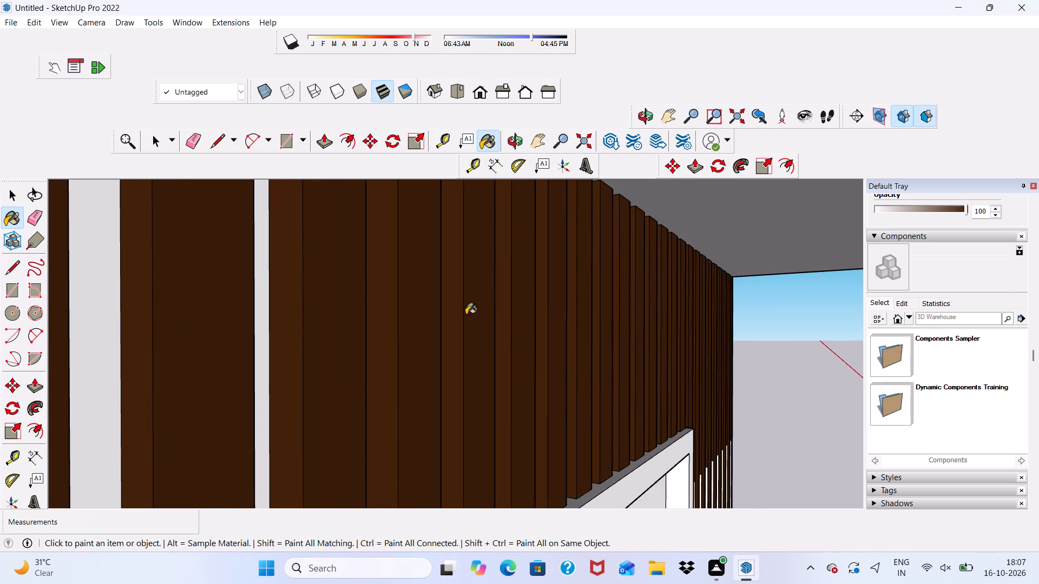
Paint the upper side faces of the next four slats between the window and the garage with dark SaddleBrown.
scroll(466, 315, down, 13)
scroll(412, 350, up, 8)
click(410, 337)
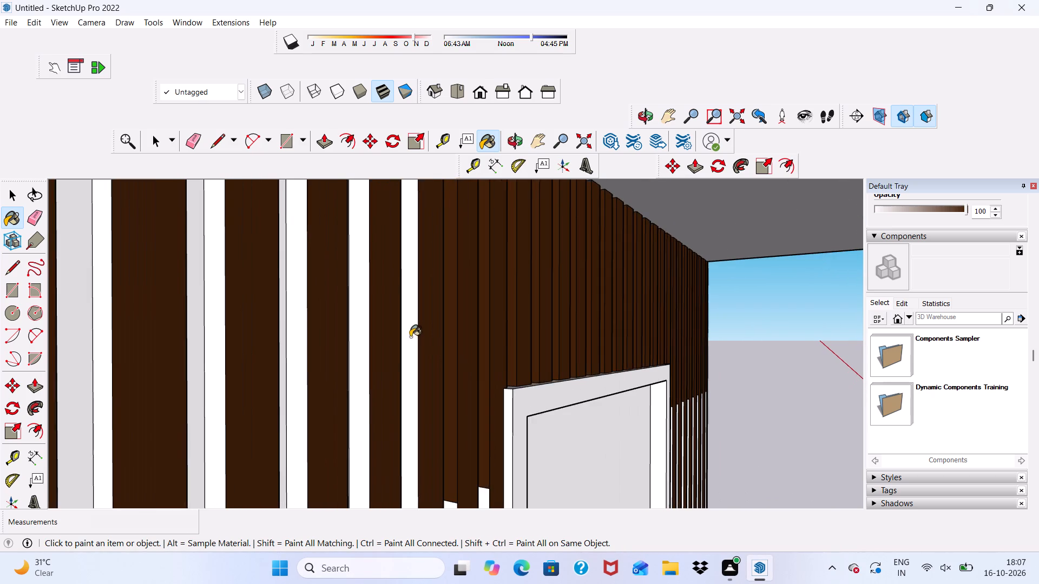
click(358, 335)
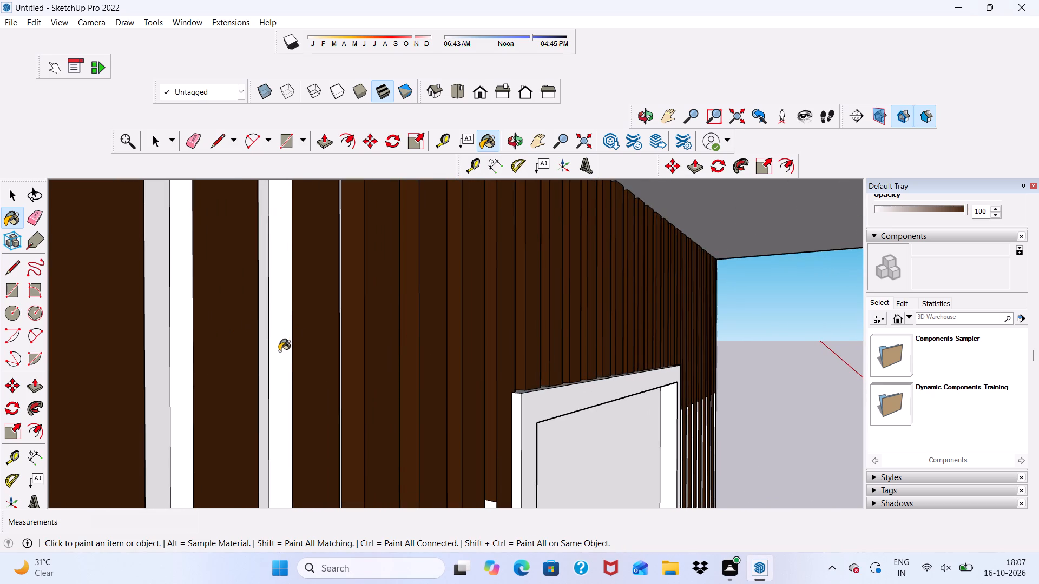
click(280, 353)
click(186, 364)
Paint the upper side faces of the remaining slats up to the wall beside the garage door with dark SaddleBrown.
scroll(229, 331, down, 11)
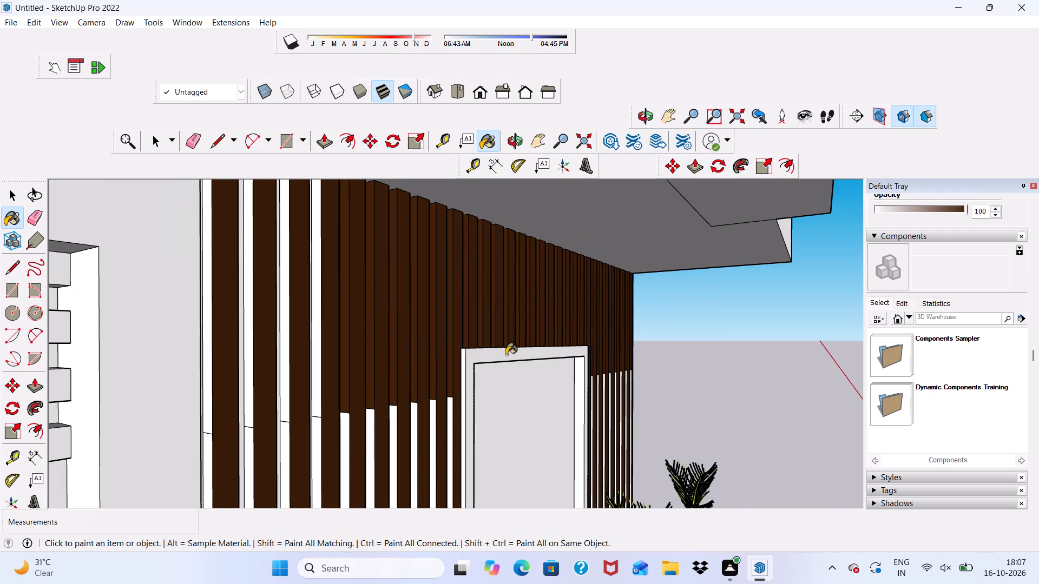
scroll(352, 297, up, 5)
scroll(343, 292, down, 2)
scroll(339, 292, up, 3)
click(339, 292)
scroll(253, 303, up, 3)
click(303, 319)
click(220, 320)
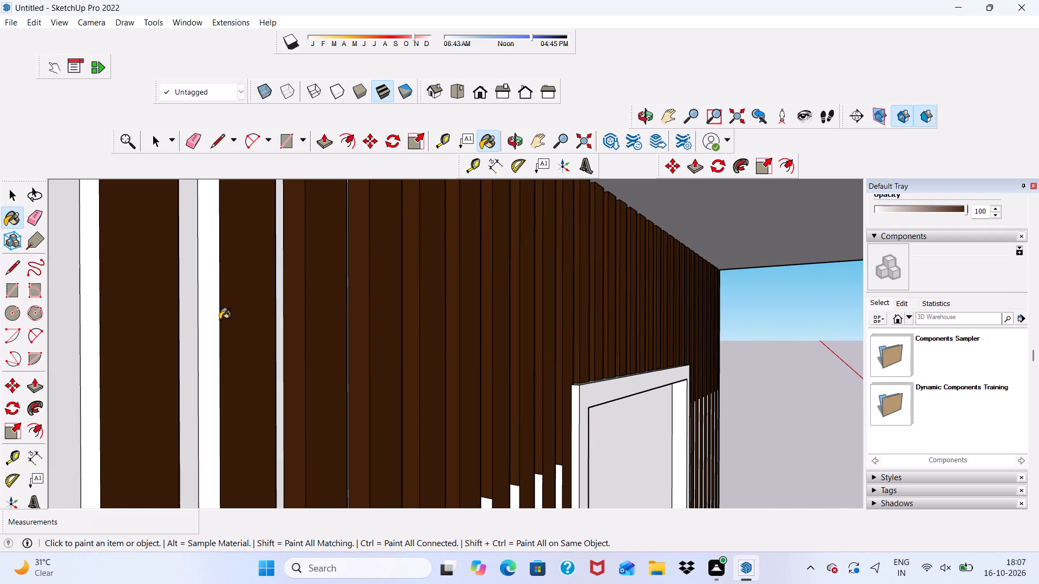
scroll(220, 320, down, 5)
scroll(209, 321, up, 3)
click(216, 330)
scroll(149, 322, up, 2)
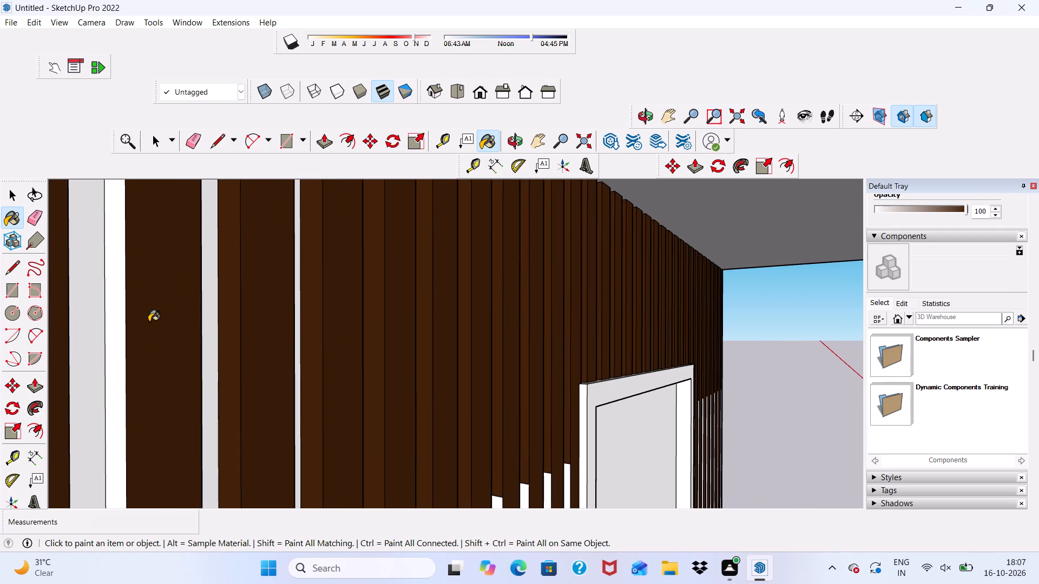
click(114, 328)
scroll(114, 328, down, 7)
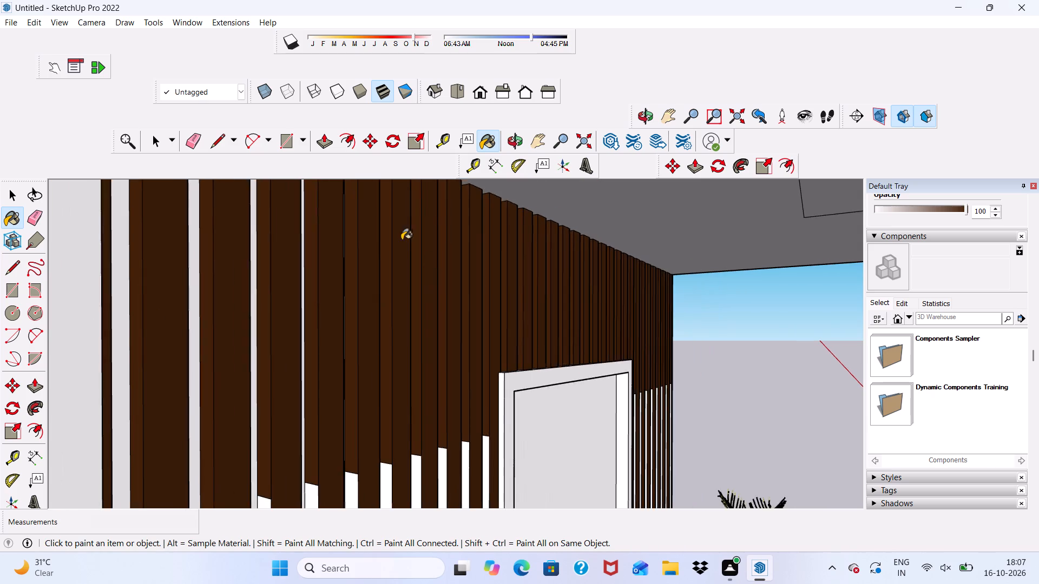
Paint the opposite side faces, facing the outer corner, of the three full-height slats nearest that corner with dark SaddleBrown.
scroll(402, 240, down, 4)
middle_drag(455, 311, 203, 307)
scroll(331, 273, down, 9)
middle_drag(667, 334, 582, 331)
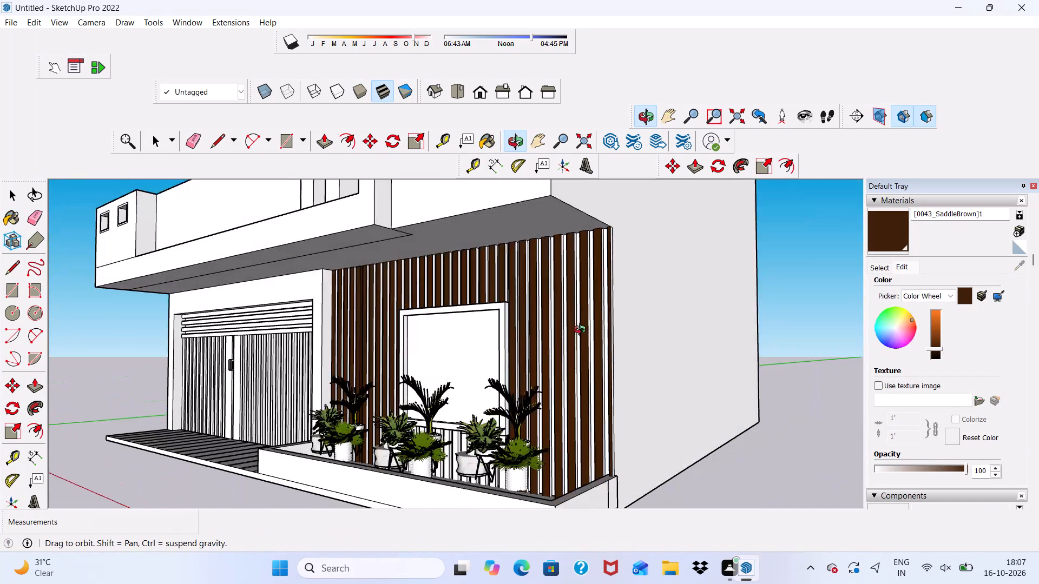
middle_drag(582, 331, 583, 331)
scroll(583, 331, up, 11)
middle_drag(579, 352, 529, 355)
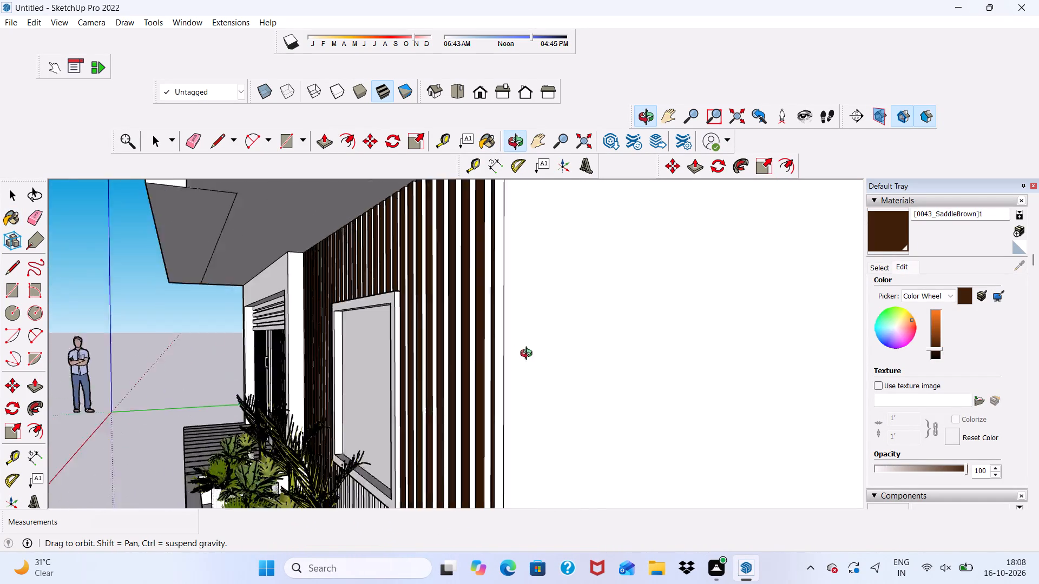
middle_drag(529, 355, 540, 354)
scroll(590, 427, up, 19)
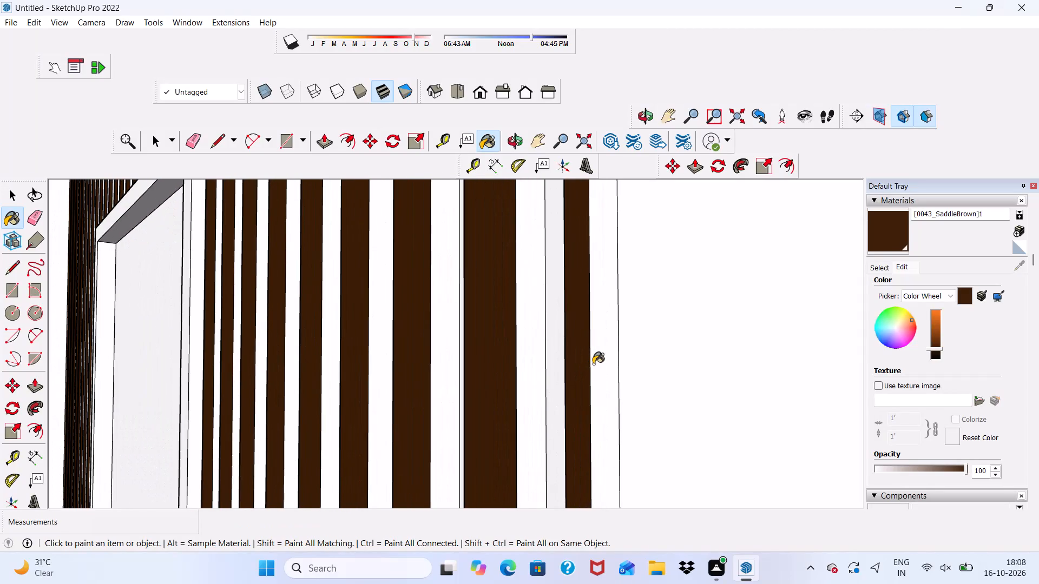
click(593, 364)
scroll(540, 318, up, 3)
click(517, 316)
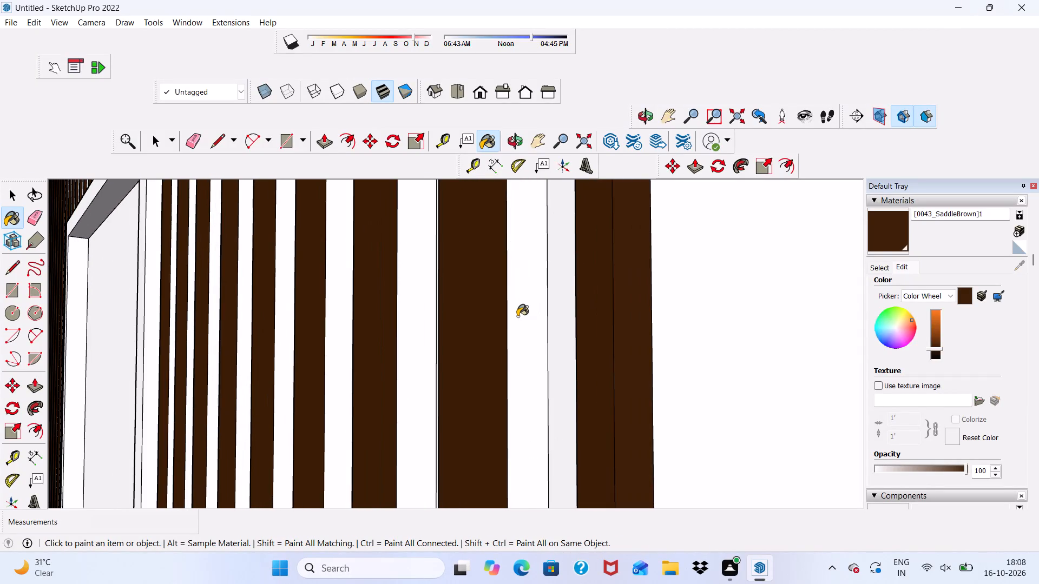
scroll(517, 316, down, 7)
middle_drag(547, 336, 531, 414)
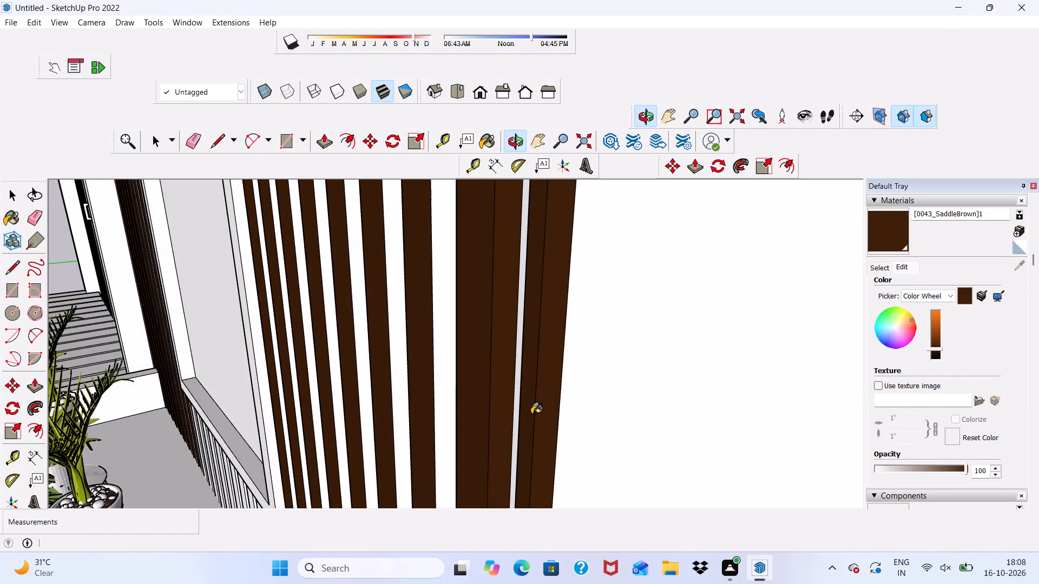
scroll(431, 348, up, 8)
click(449, 322)
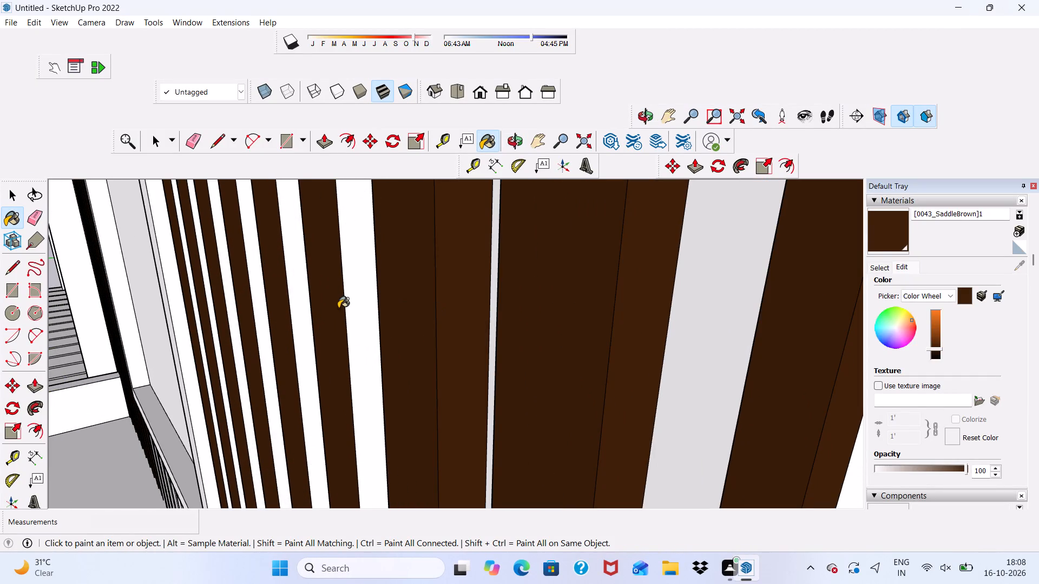
Paint the side faces, facing the outer corner, of the next four full-height slats toward the window with dark SaddleBrown.
scroll(338, 308, up, 1)
click(352, 286)
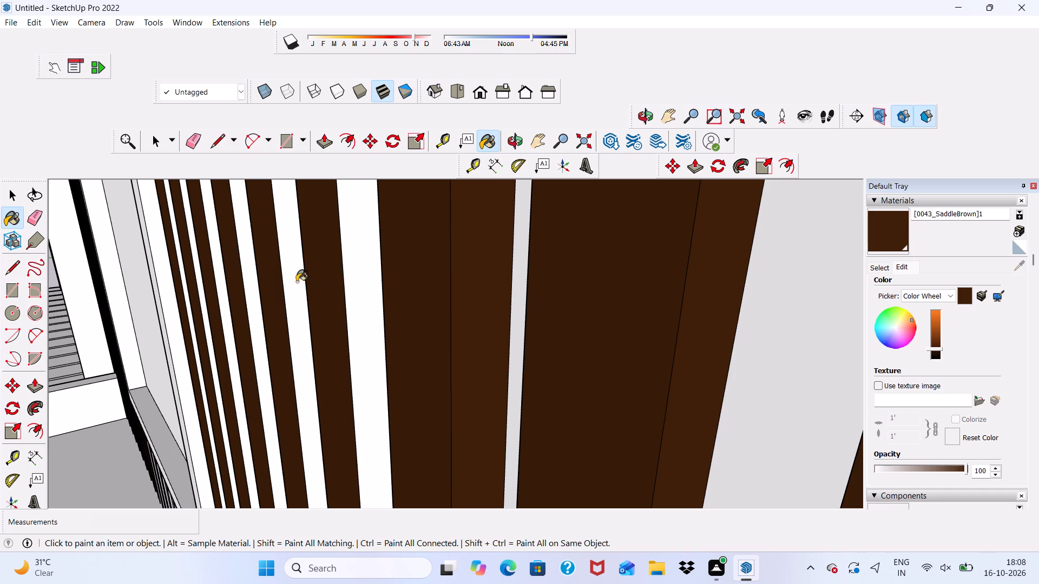
click(287, 280)
scroll(238, 259, up, 3)
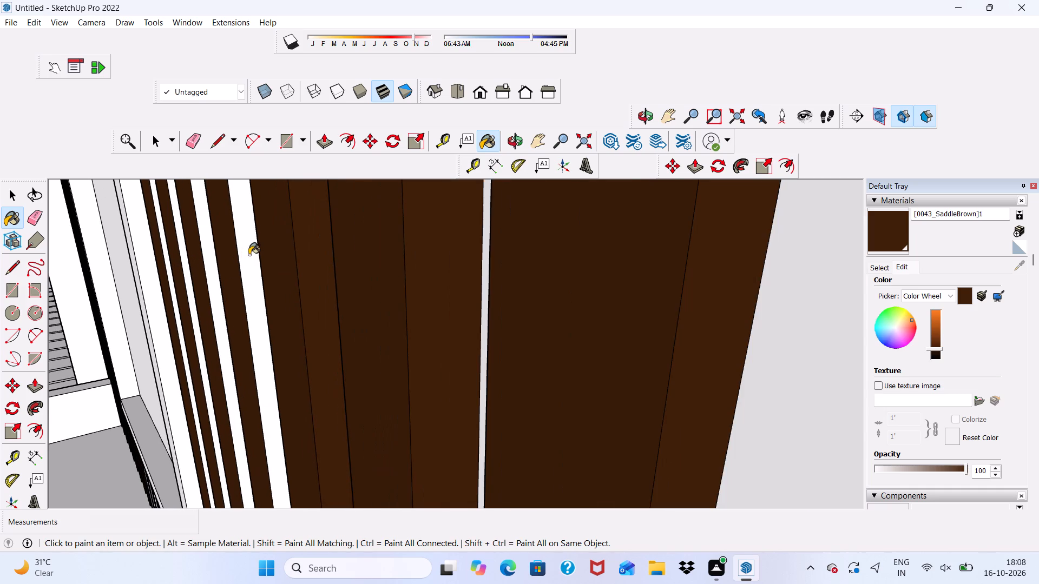
click(249, 255)
scroll(229, 237, up, 6)
click(186, 229)
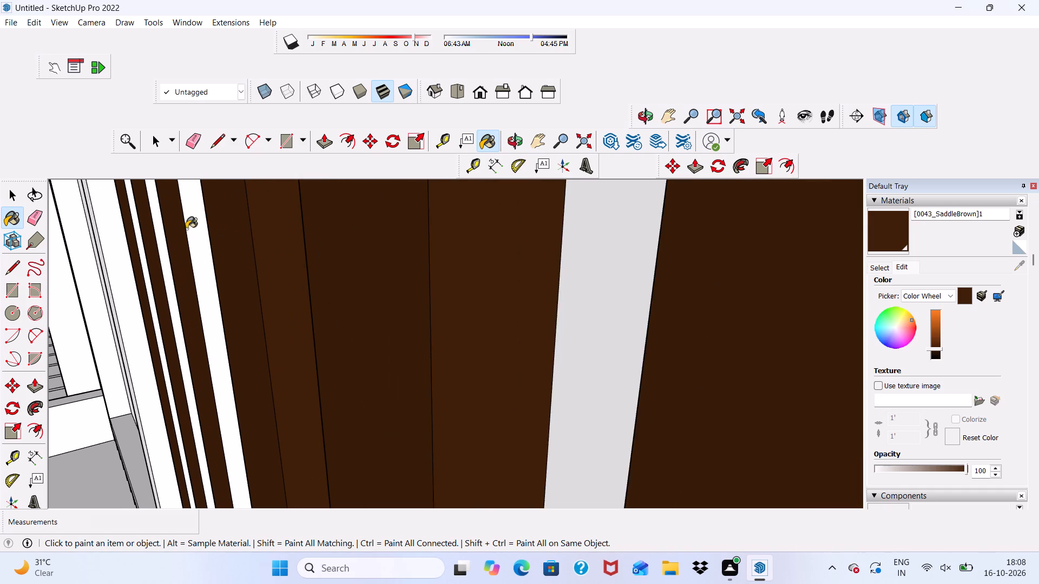
scroll(162, 234, up, 3)
click(206, 216)
Paint the corner-facing side faces of the last two full-height slats beside the window frame with dark SaddleBrown.
scroll(141, 216, up, 3)
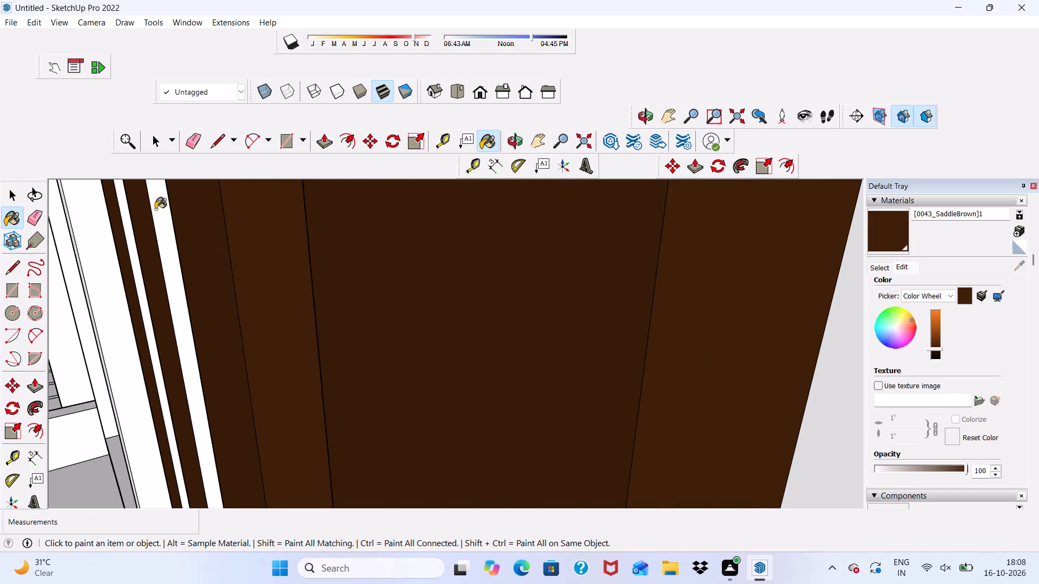
click(155, 209)
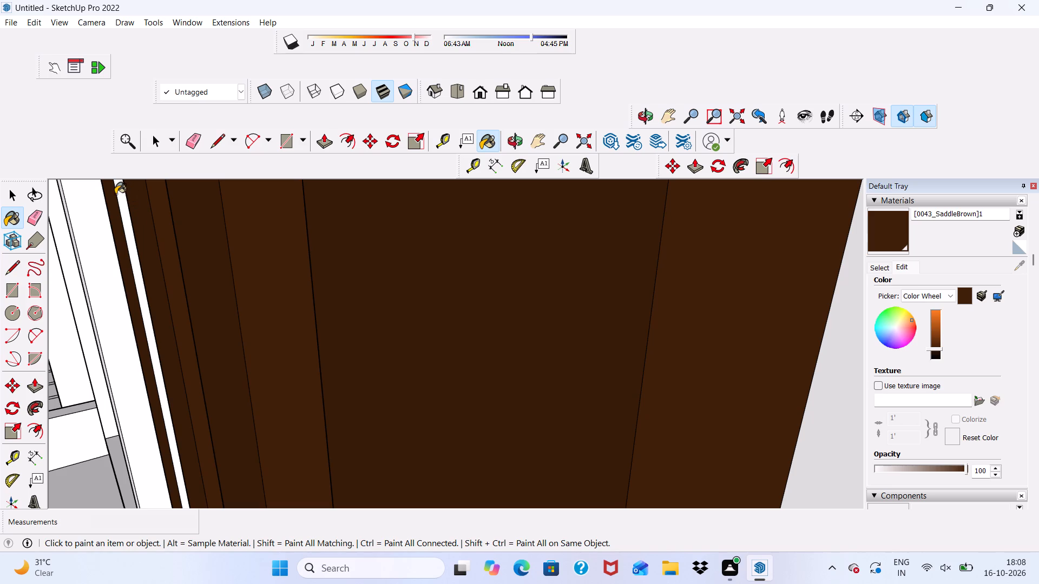
click(115, 194)
click(117, 197)
scroll(117, 197, down, 3)
scroll(121, 201, up, 3)
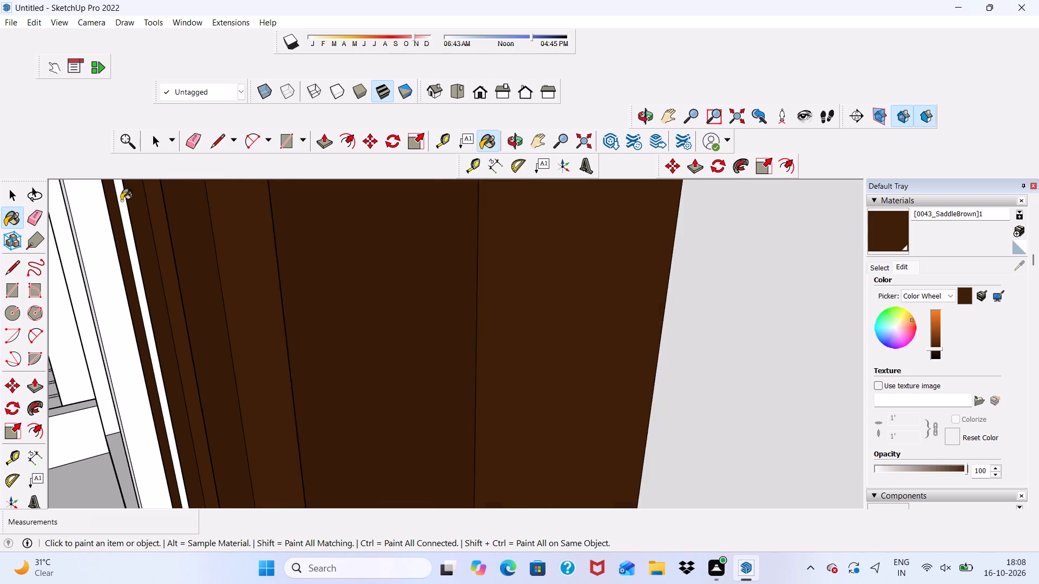
scroll(121, 201, up, 7)
click(124, 201)
Paint the window-facing side faces of two full-height slats near the window, on its outer-corner side, with dark SaddleBrown.
scroll(206, 248, down, 5)
scroll(374, 236, down, 12)
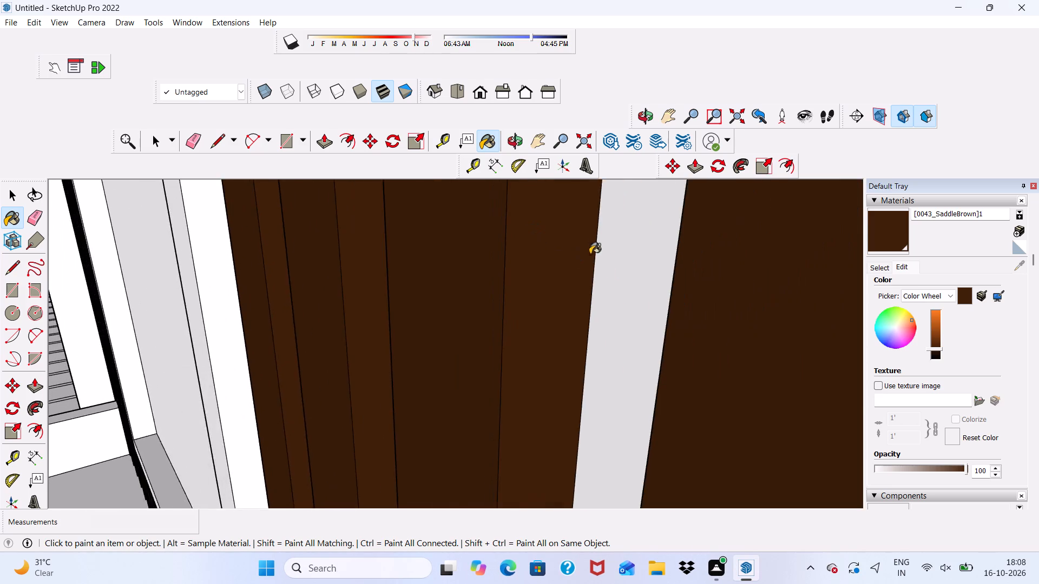
scroll(558, 208, down, 19)
middle_drag(587, 303, 727, 241)
scroll(728, 241, up, 1)
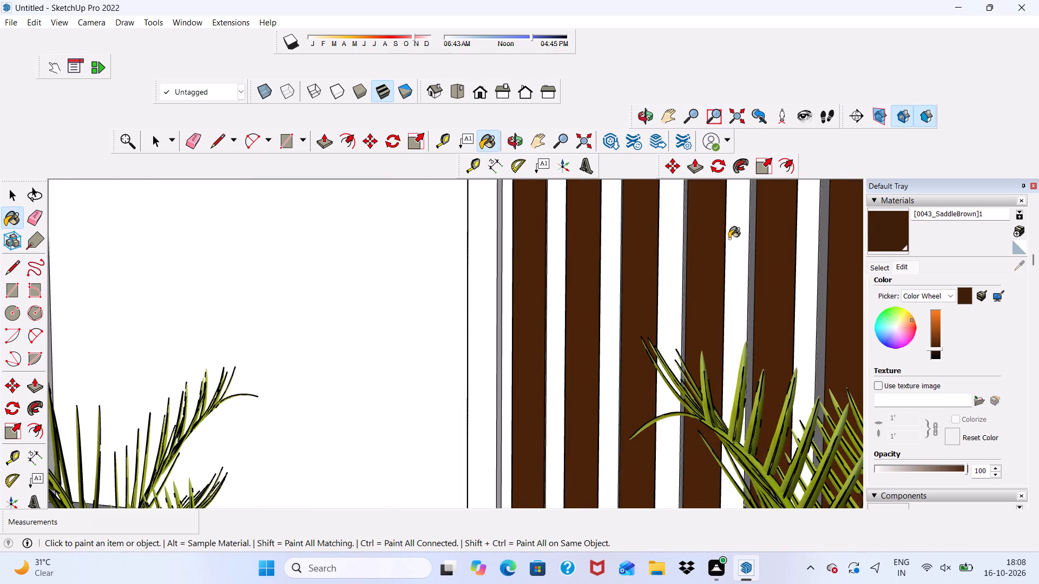
scroll(725, 239, down, 6)
middle_drag(715, 274, 871, 282)
scroll(639, 243, up, 6)
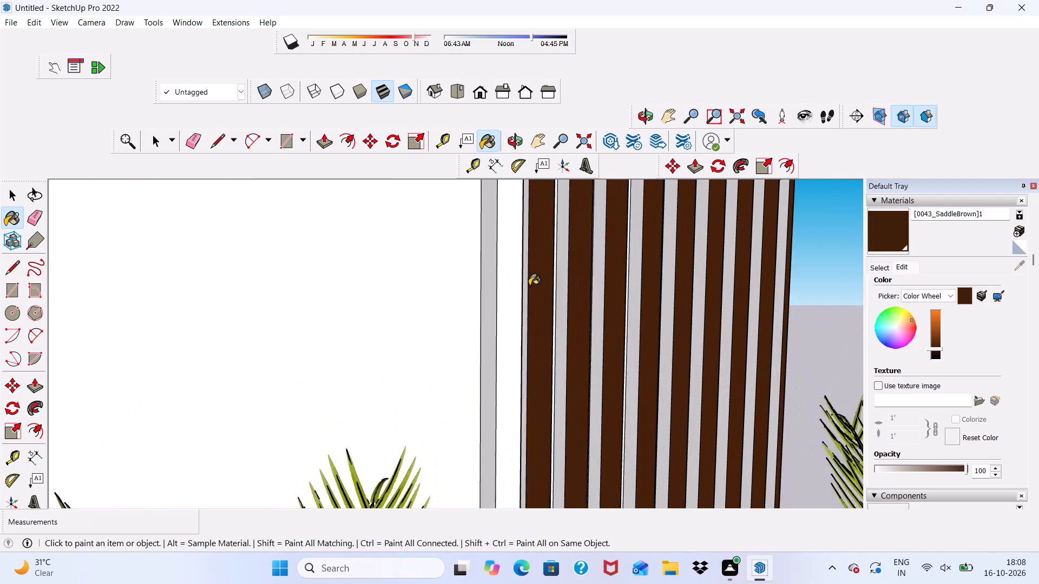
scroll(529, 286, up, 14)
scroll(617, 318, down, 1)
click(647, 332)
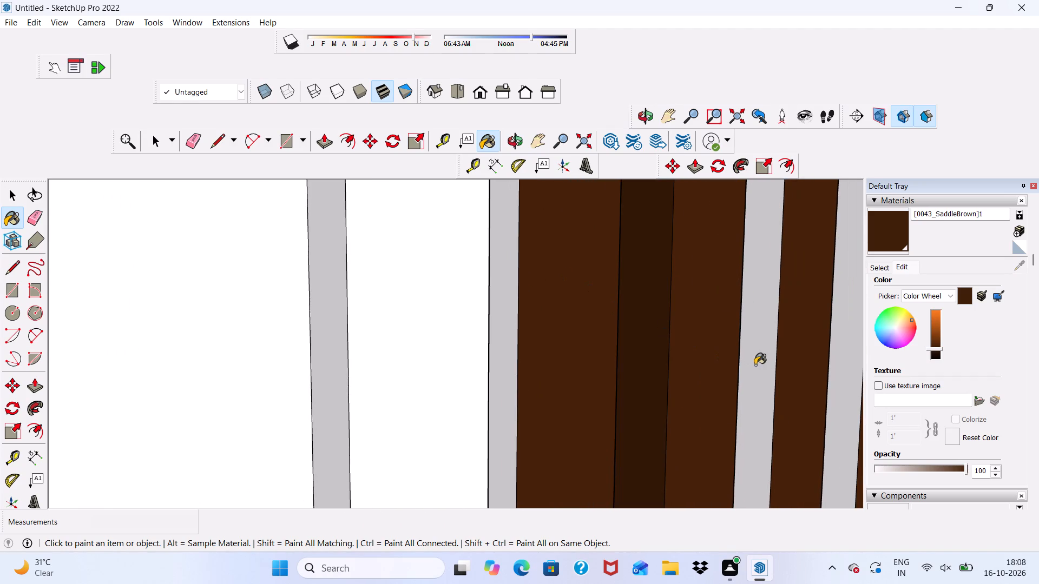
click(756, 364)
Paint the window-facing side faces of the remaining six slats up to the outer corner with dark SaddleBrown.
scroll(372, 293, down, 6)
scroll(259, 304, down, 6)
middle_drag(462, 337, 607, 337)
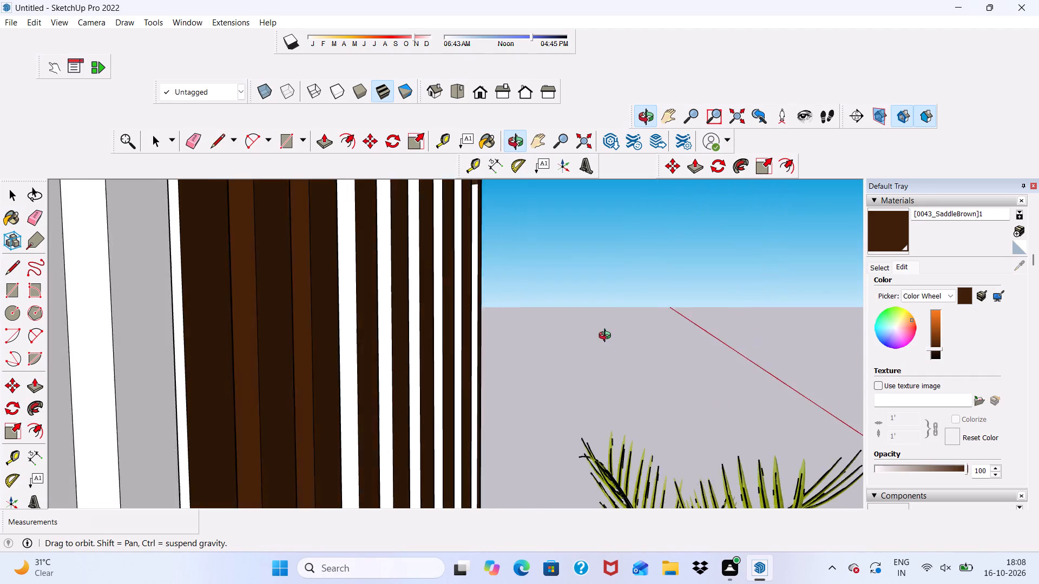
middle_drag(607, 337, 517, 376)
scroll(486, 308, up, 5)
click(463, 300)
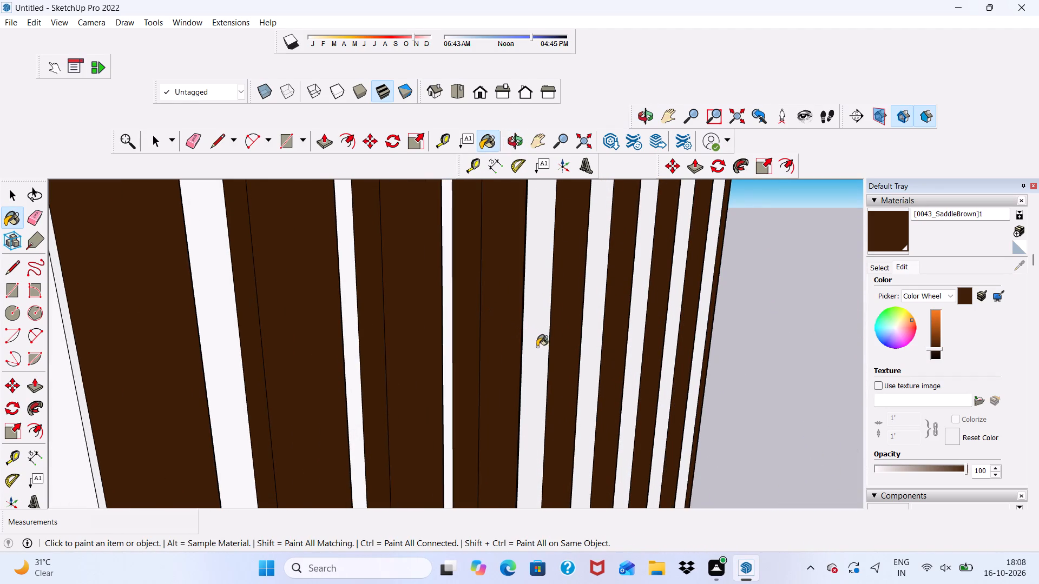
click(540, 349)
click(584, 389)
click(629, 394)
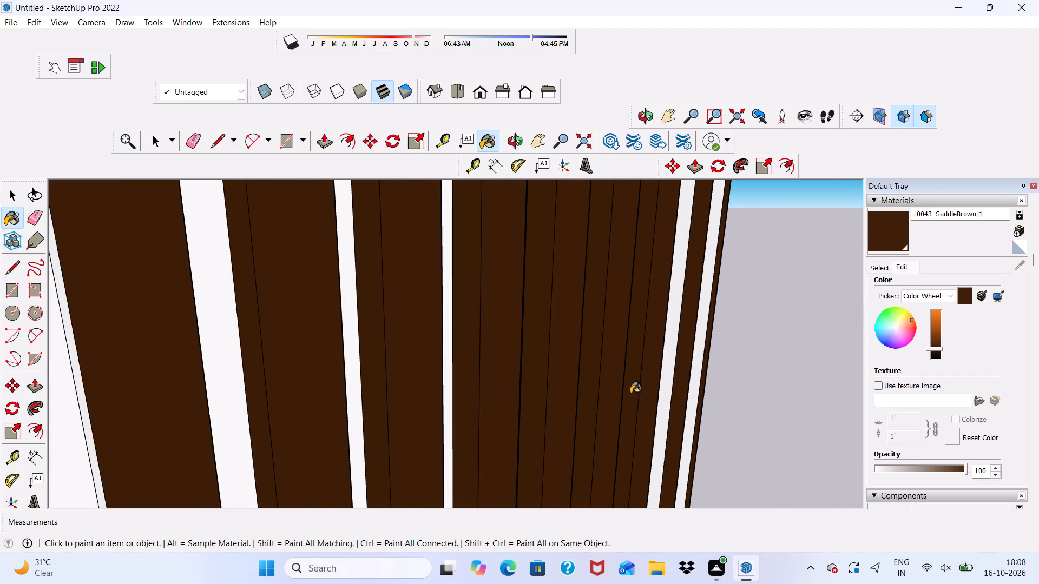
click(670, 397)
scroll(684, 399, up, 4)
click(695, 393)
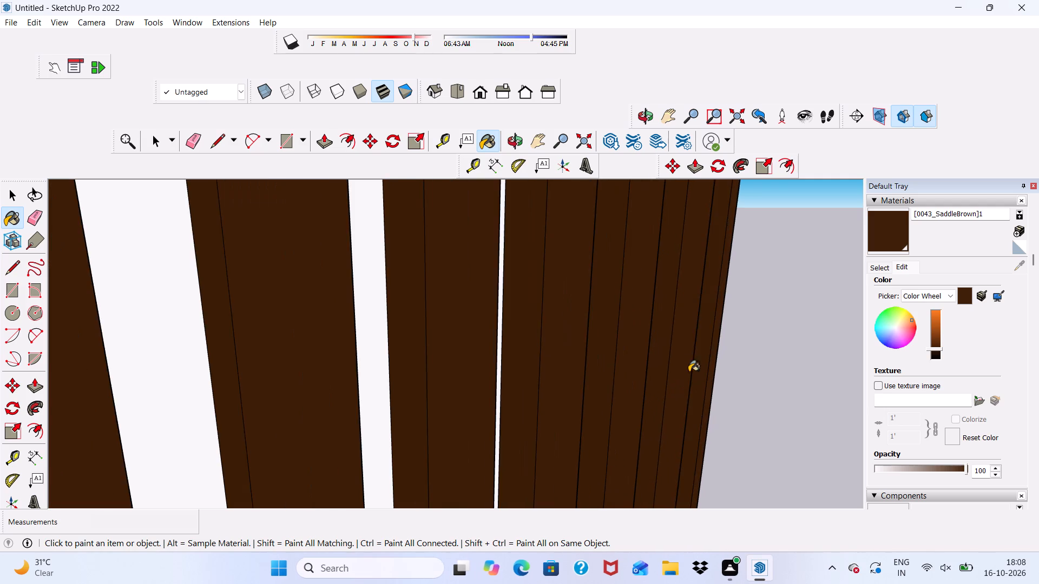
Paint the remaining pale strip beside the outermost slat at the outer corner with dark SaddleBrown.
scroll(682, 369, down, 8)
middle_drag(664, 338, 455, 265)
scroll(455, 265, up, 1)
scroll(455, 265, down, 10)
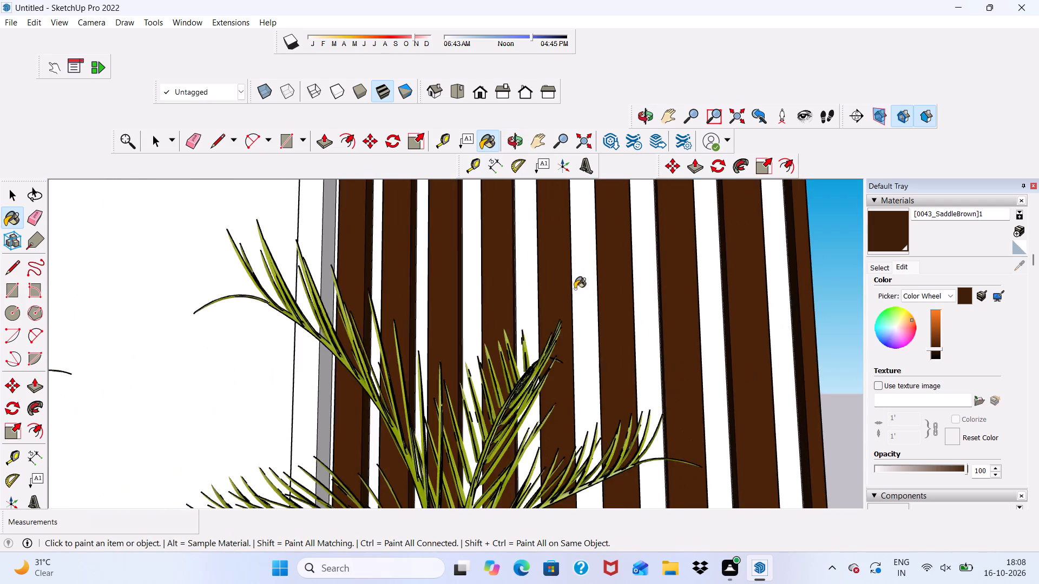
scroll(575, 289, down, 9)
scroll(617, 311, down, 4)
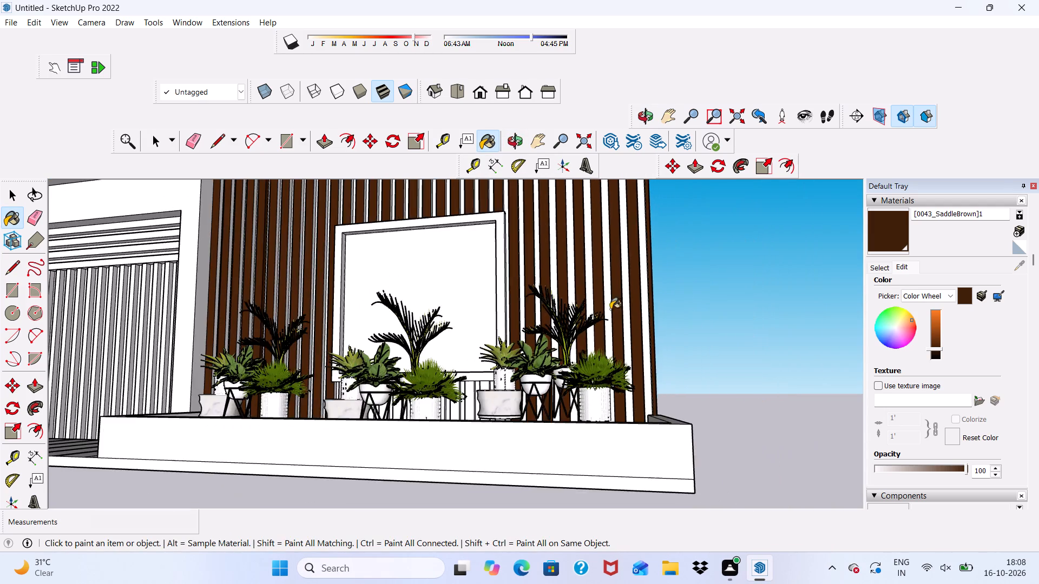
scroll(610, 309, down, 5)
middle_drag(606, 353, 623, 463)
scroll(456, 328, up, 5)
scroll(401, 310, down, 2)
scroll(402, 380, up, 5)
middle_drag(403, 376, 375, 314)
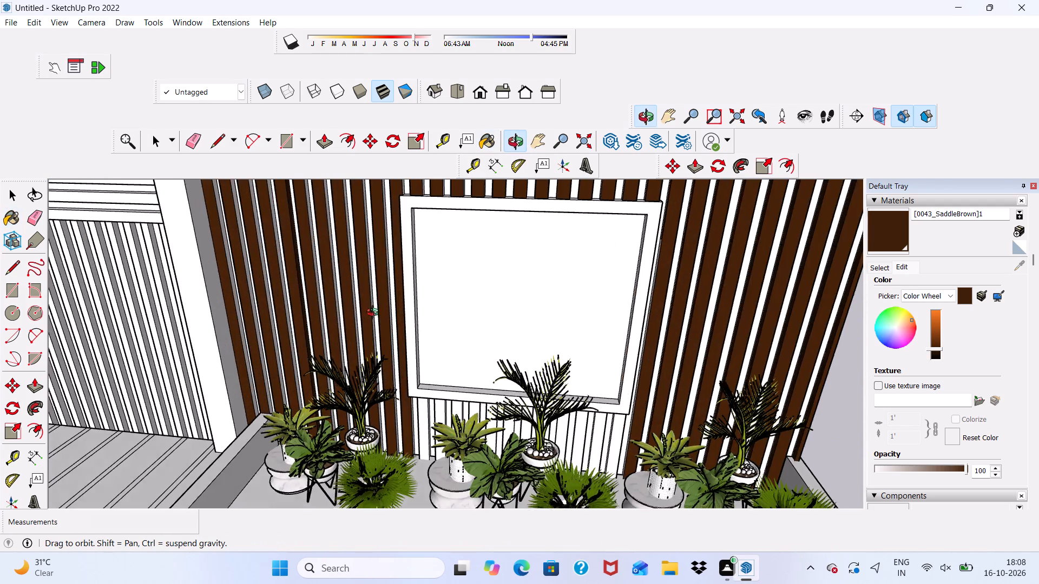
middle_drag(375, 314, 225, 376)
scroll(544, 297, up, 1)
scroll(544, 297, down, 5)
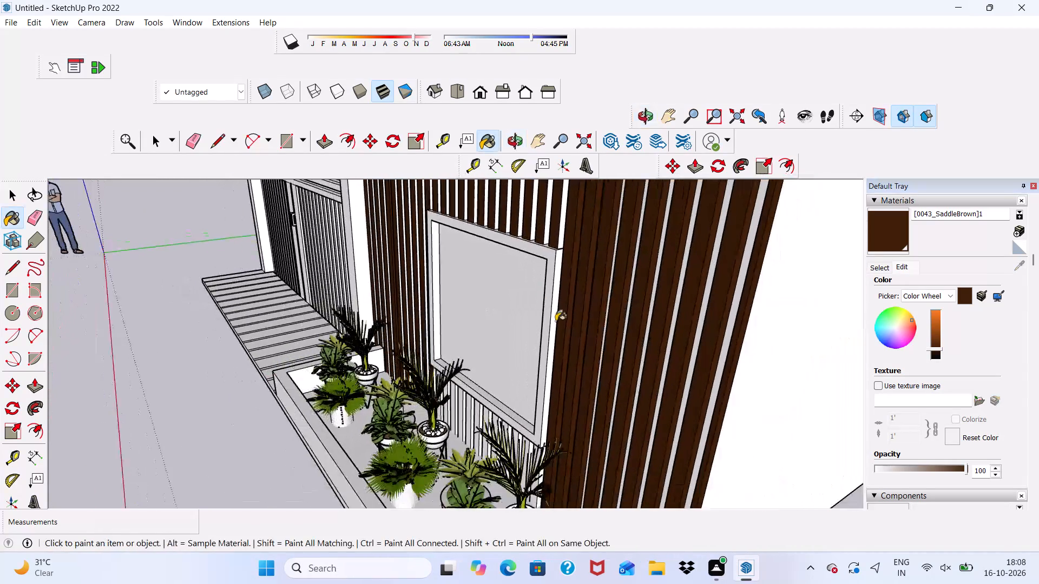
scroll(716, 289, up, 20)
click(729, 262)
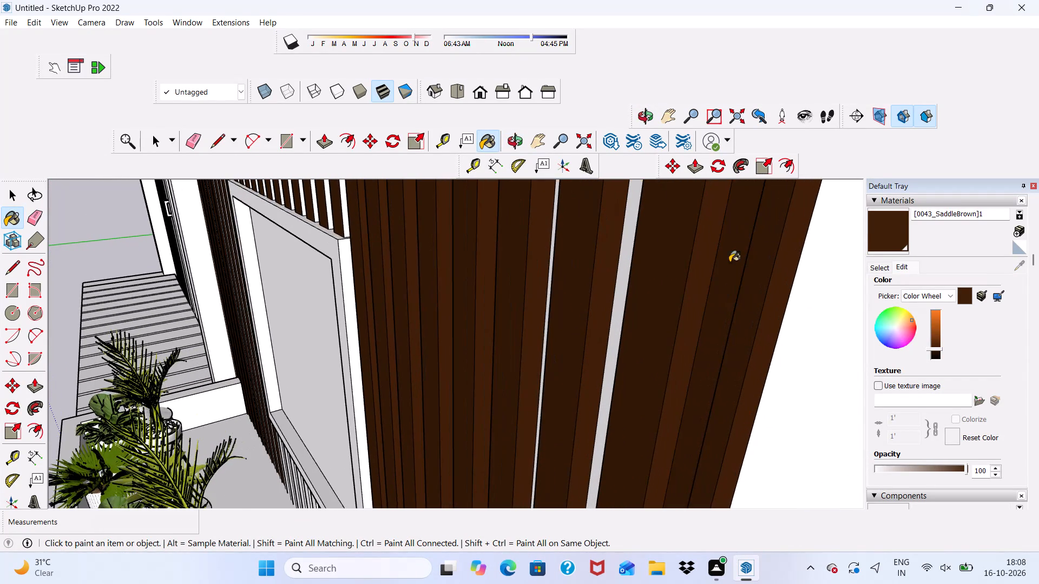
Paint the corner-facing side faces of the first four slats above the window, starting from its outer-corner end, dark SaddleBrown.
scroll(729, 262, down, 4)
middle_drag(729, 262, 660, 301)
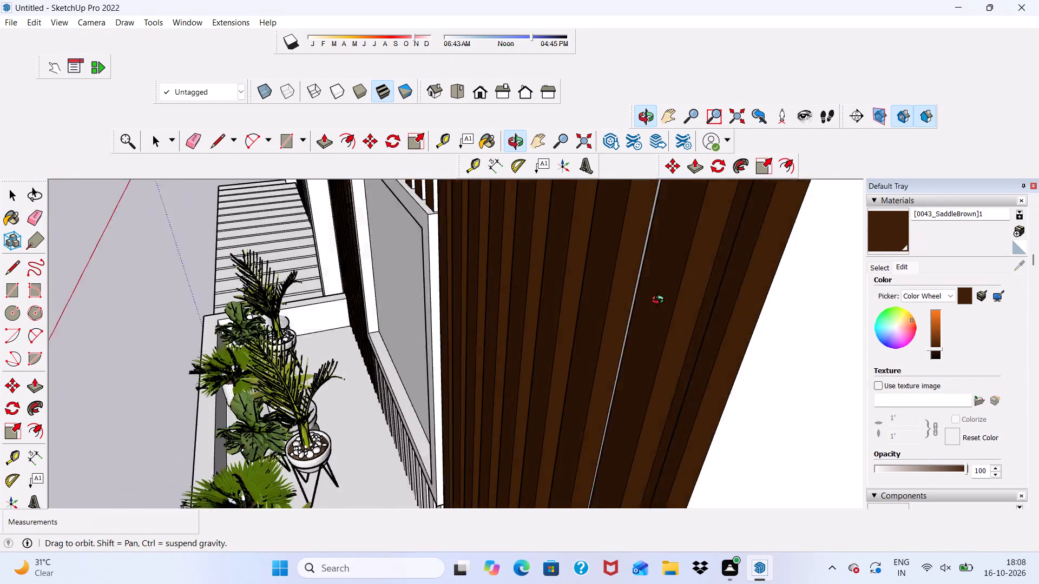
middle_drag(660, 301, 641, 288)
middle_drag(632, 279, 840, 245)
scroll(412, 286, down, 7)
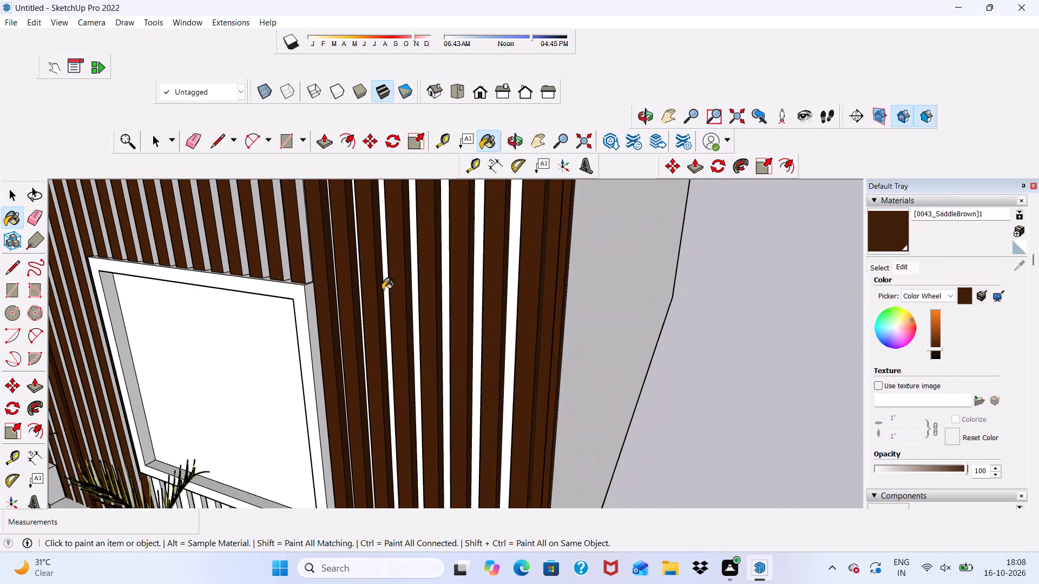
scroll(383, 290, down, 3)
middle_drag(394, 309, 491, 283)
scroll(482, 279, up, 5)
scroll(246, 52, down, 5)
scroll(402, 245, down, 1)
middle_drag(402, 245, 391, 250)
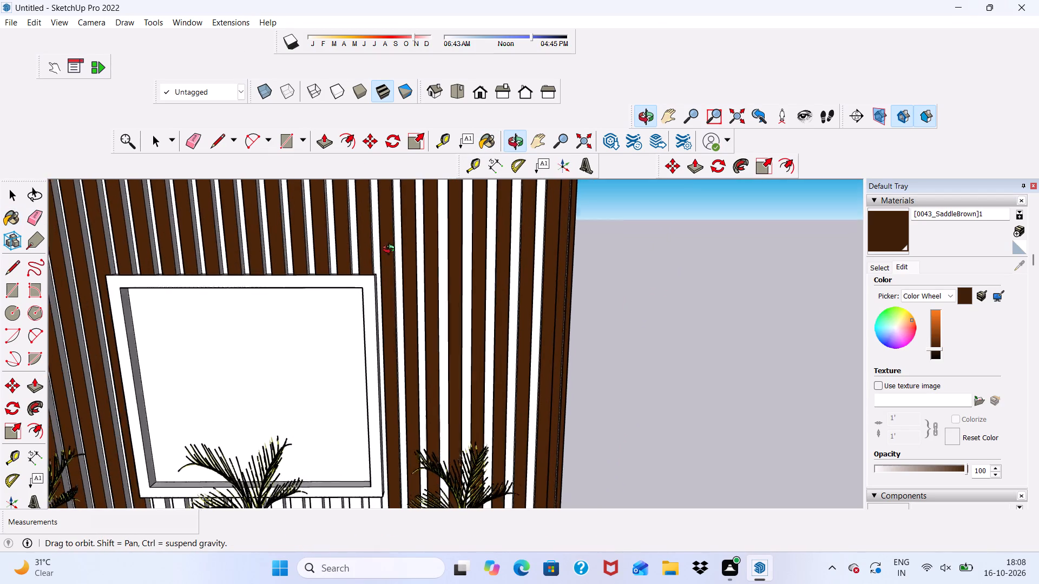
middle_drag(391, 250, 225, 262)
scroll(423, 260, up, 20)
scroll(423, 260, up, 4)
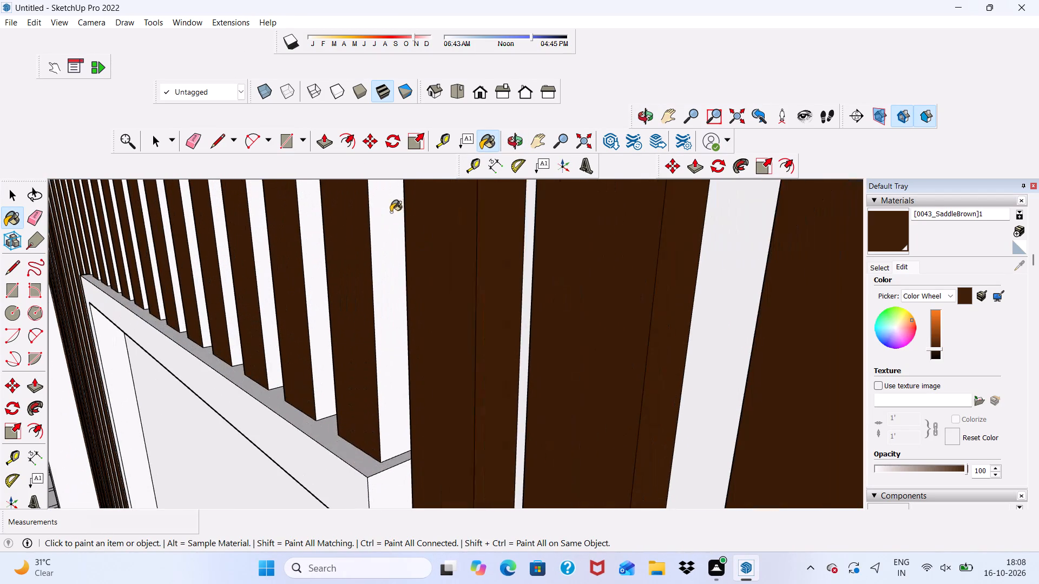
click(376, 249)
scroll(299, 262, up, 3)
click(328, 252)
scroll(271, 253, up, 4)
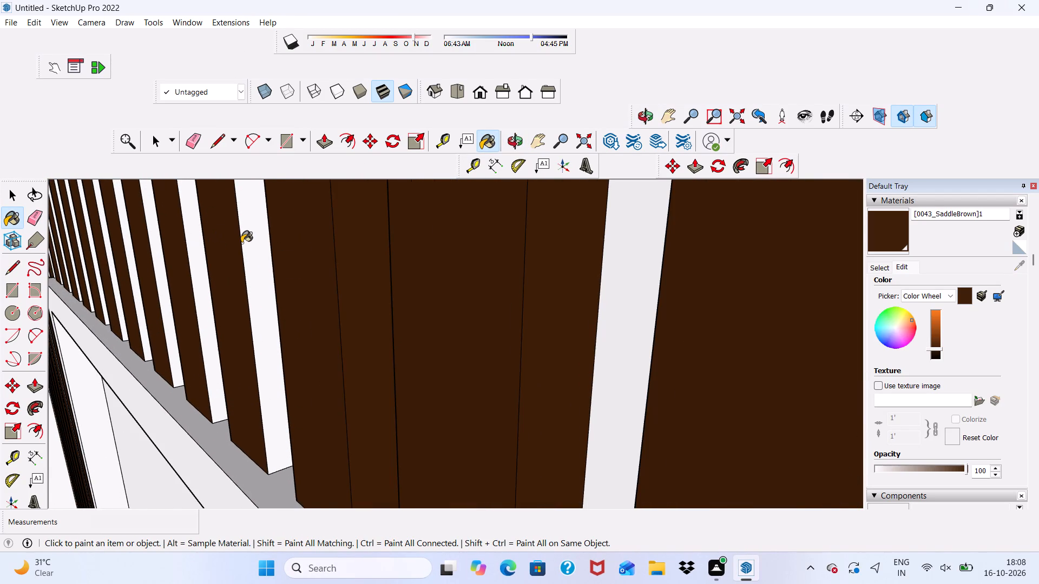
click(260, 253)
scroll(155, 242, up, 4)
click(194, 237)
scroll(179, 238, up, 4)
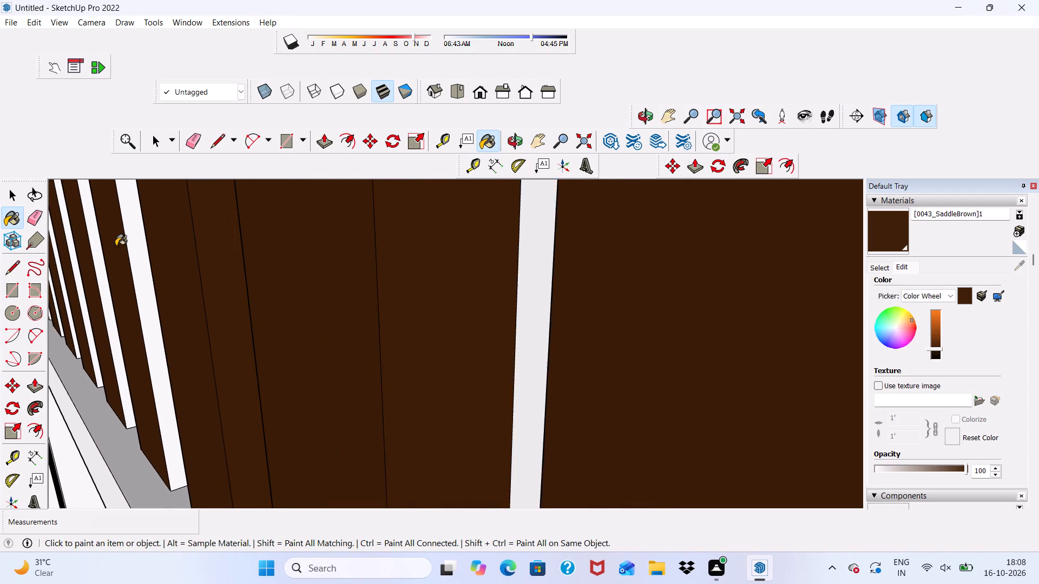
click(123, 242)
Paint the corner-facing side faces of the next four slats above the window, toward the garage, with dark SaddleBrown.
scroll(135, 244, down, 17)
scroll(410, 269, up, 1)
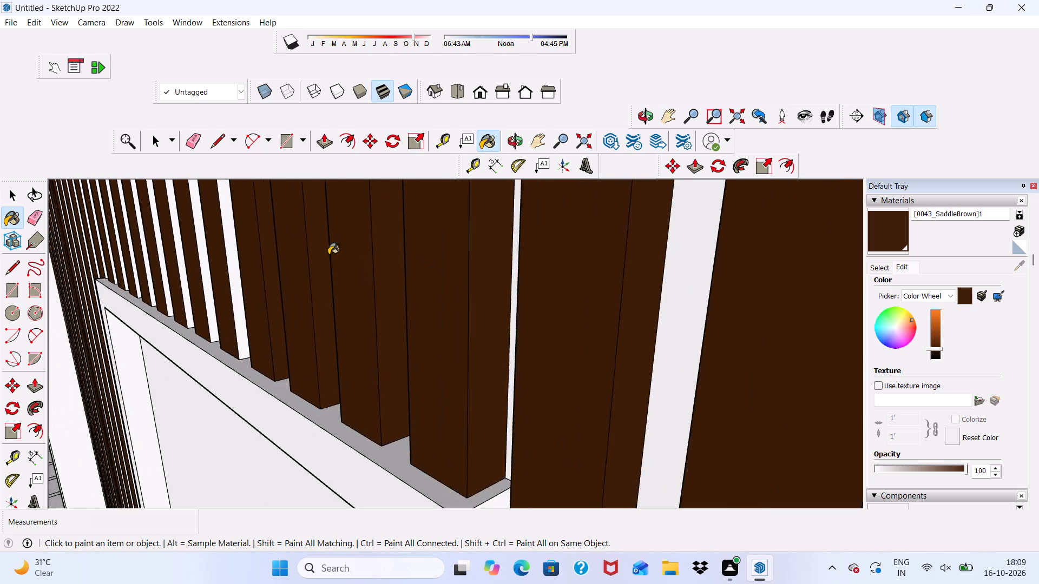
scroll(328, 255, up, 16)
click(279, 262)
scroll(223, 257, up, 4)
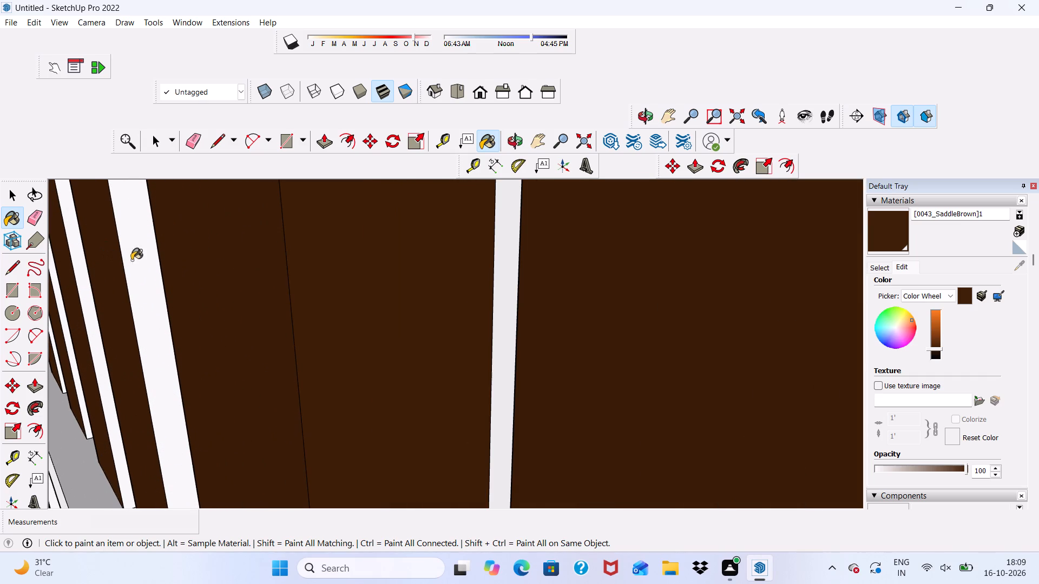
click(144, 255)
scroll(154, 278, down, 16)
scroll(218, 269, up, 6)
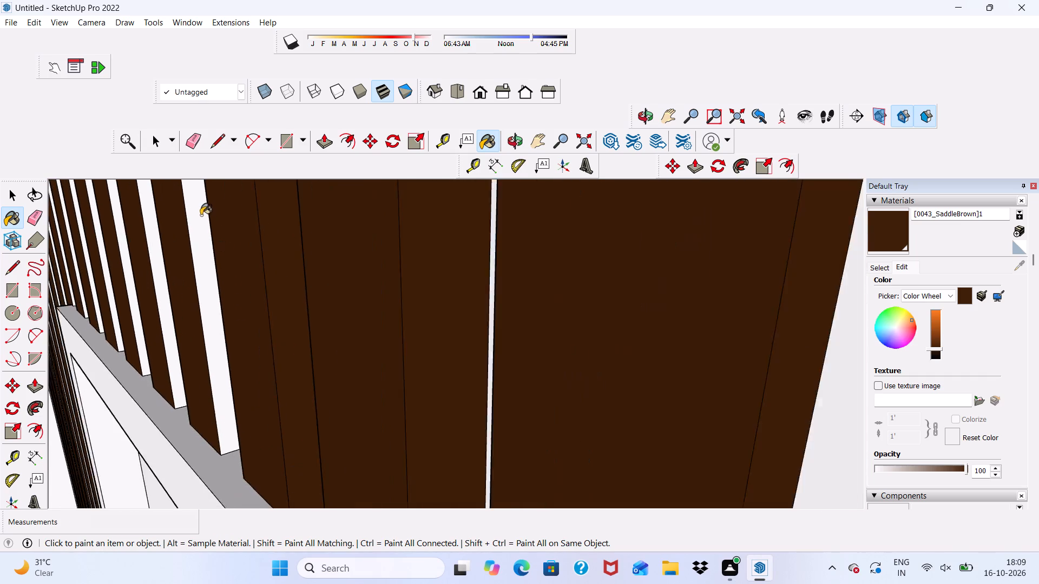
scroll(201, 215, up, 4)
click(199, 213)
scroll(143, 240, up, 4)
click(116, 229)
Paint the corner-facing side faces of three more slats above the garage-side half of the window with dark SaddleBrown.
scroll(157, 267, down, 6)
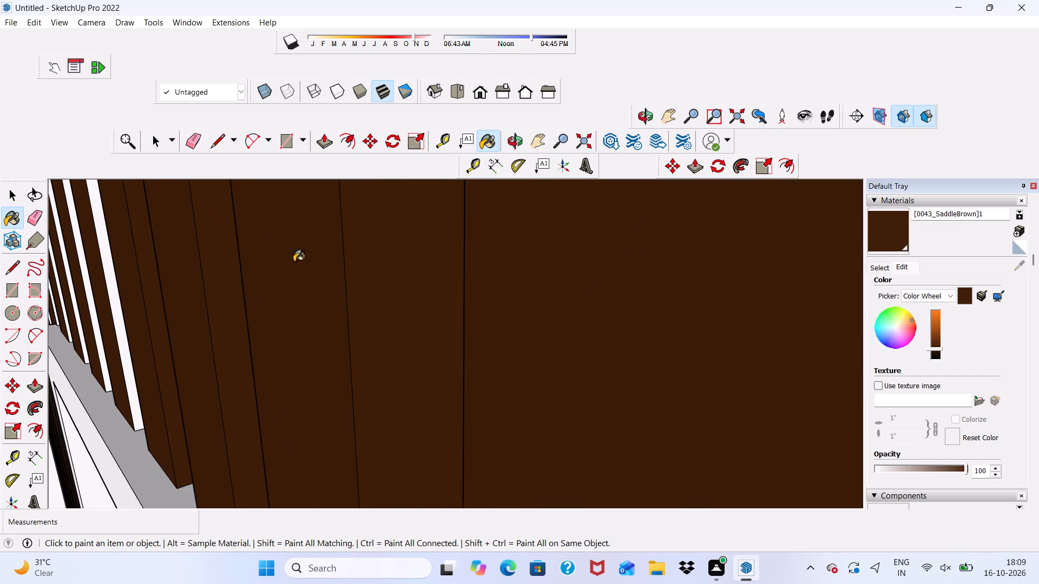
scroll(294, 262, down, 13)
scroll(231, 243, down, 6)
scroll(221, 253, up, 14)
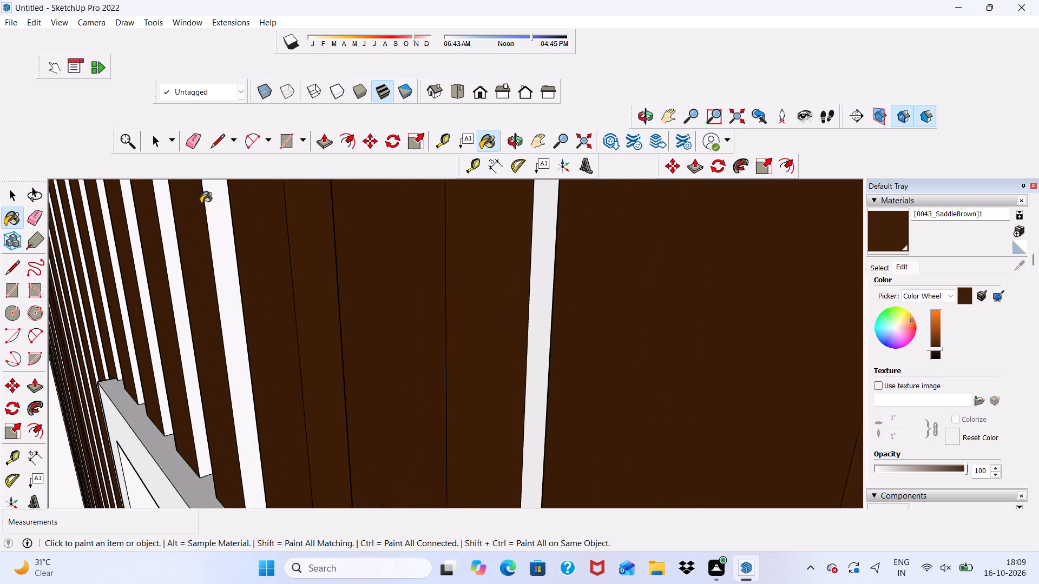
click(225, 234)
scroll(152, 242, up, 4)
click(170, 236)
scroll(127, 248, up, 4)
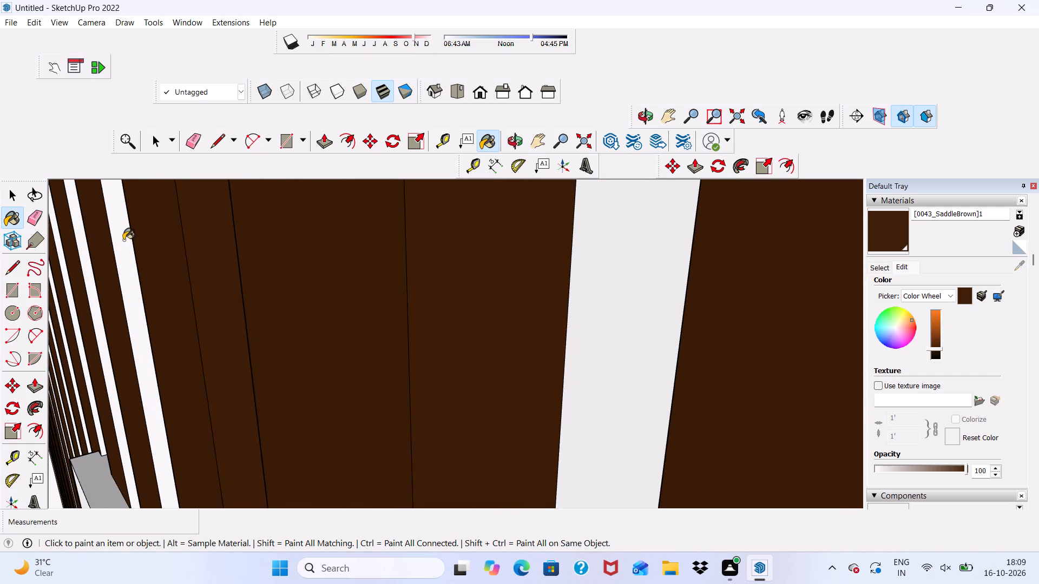
click(123, 240)
Paint the corner-facing side faces of the next three slats around the window's garage-side edge with dark SaddleBrown.
scroll(124, 240, down, 5)
scroll(342, 331, down, 12)
scroll(218, 261, up, 4)
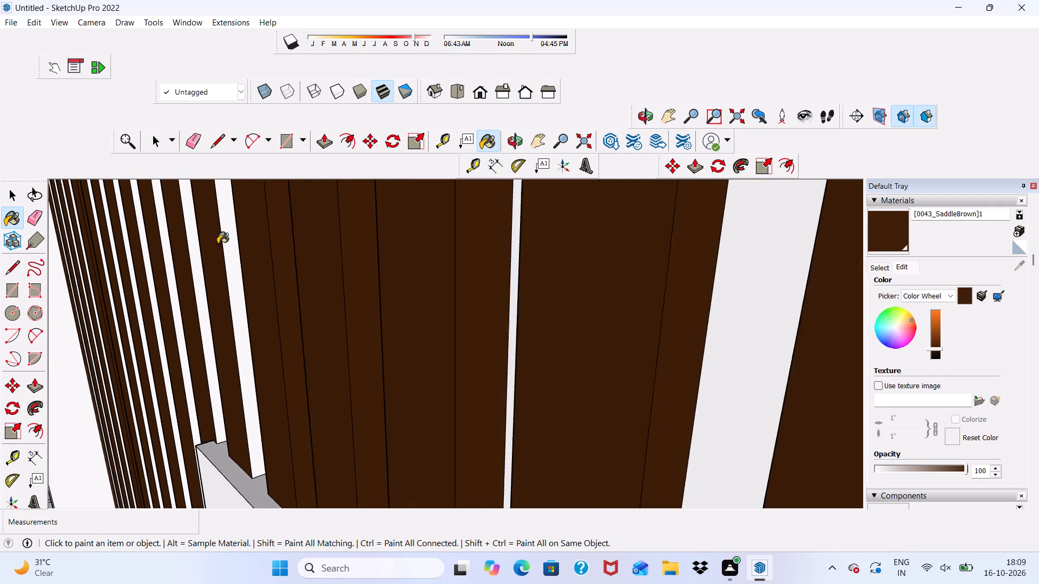
scroll(218, 244, up, 6)
click(232, 238)
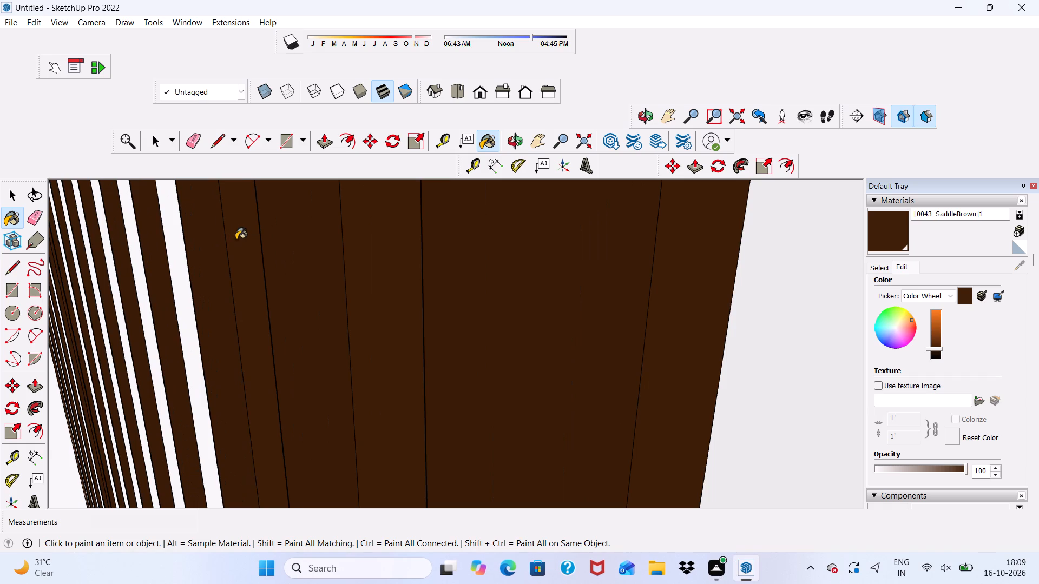
scroll(235, 240, down, 6)
scroll(333, 274, down, 6)
scroll(223, 234, up, 15)
click(262, 221)
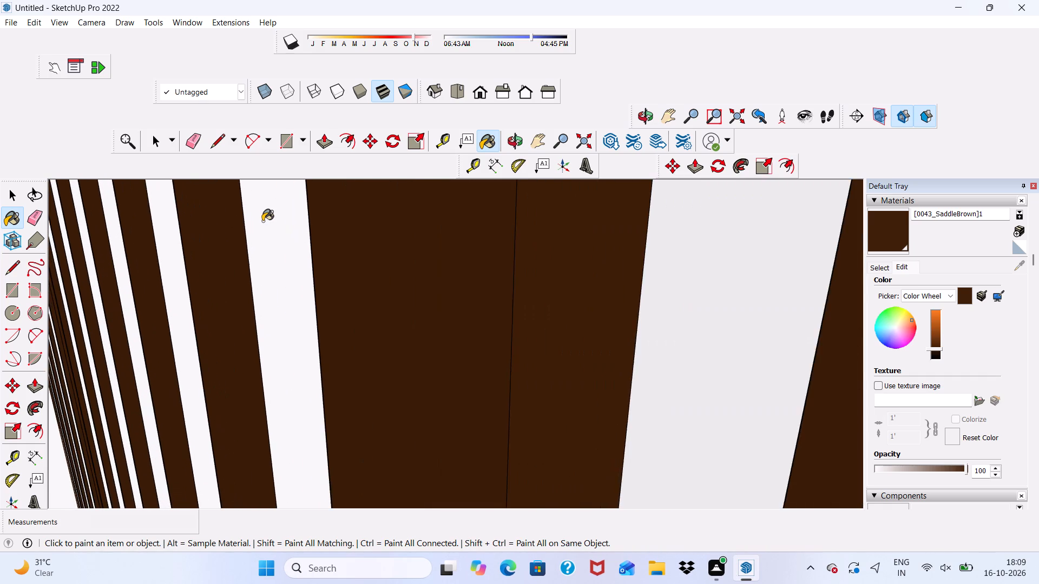
scroll(169, 248, up, 4)
click(167, 246)
scroll(199, 274, down, 12)
scroll(312, 262, up, 8)
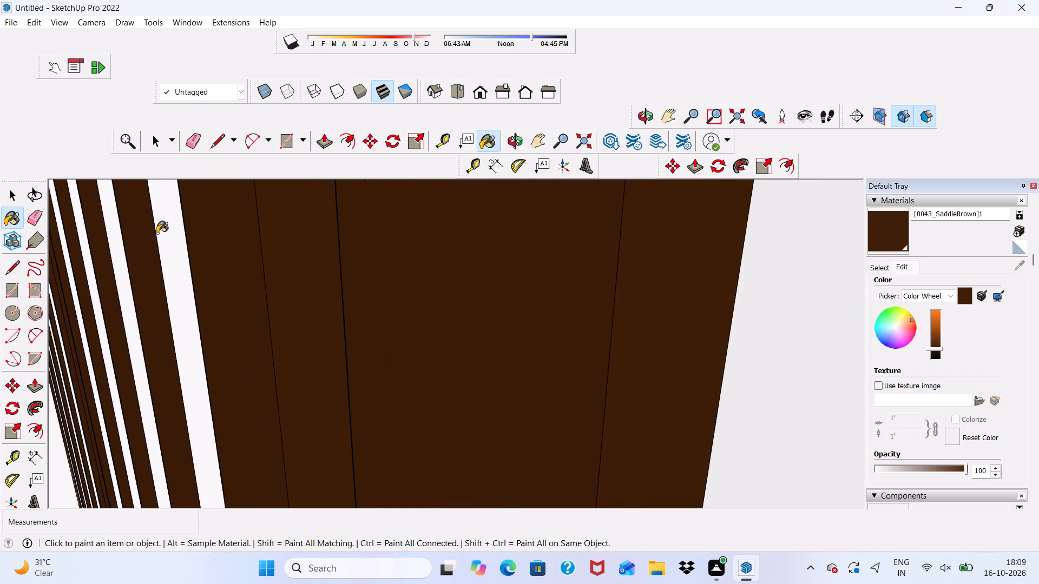
Paint the corner-facing side faces of the next four upper slats between the window and the garage with dark SaddleBrown.
click(157, 231)
scroll(104, 236, up, 4)
click(111, 220)
scroll(126, 240, down, 15)
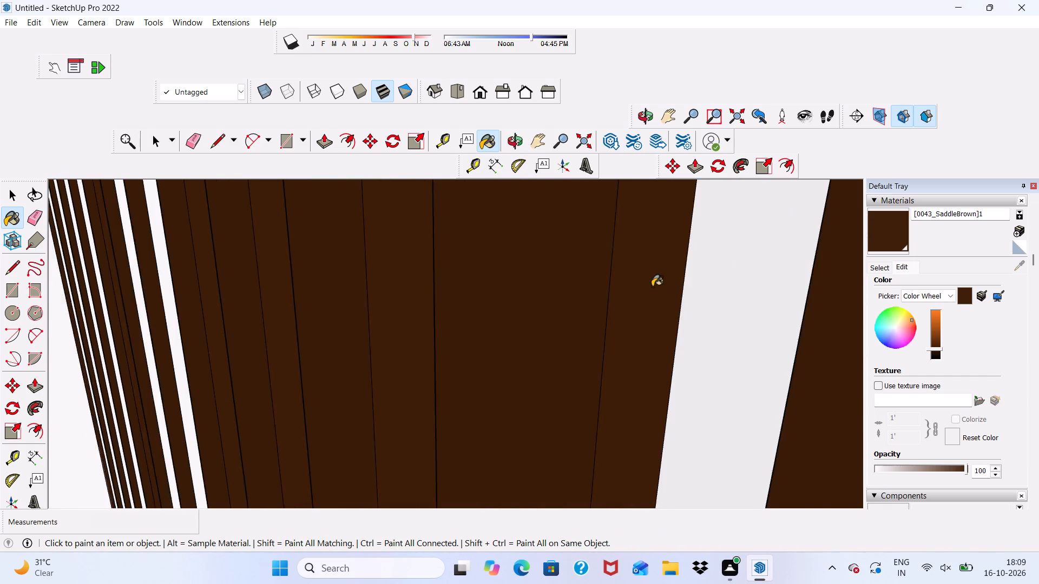
scroll(652, 287, down, 4)
scroll(244, 250, up, 9)
click(350, 277)
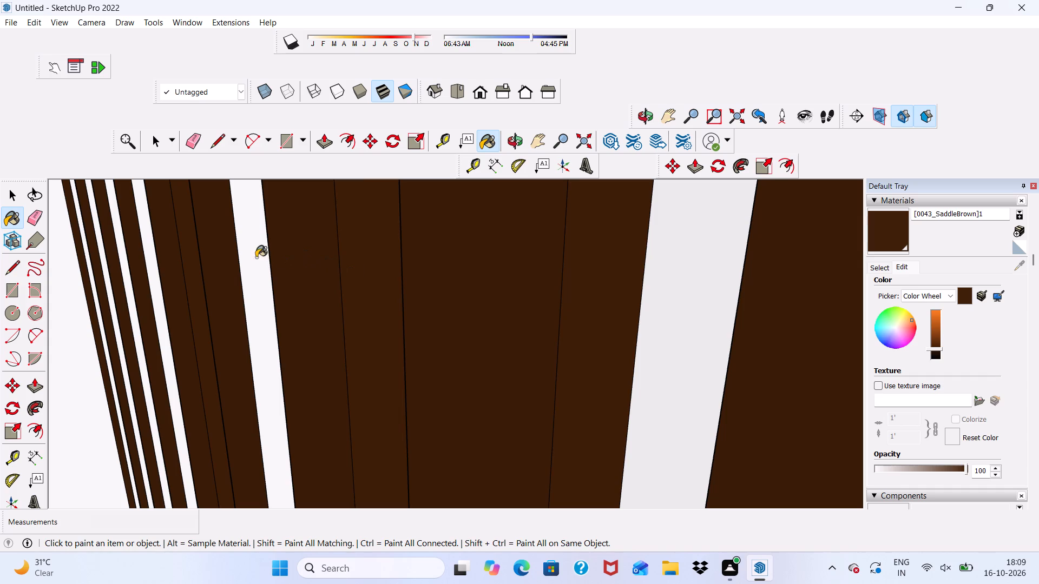
click(248, 245)
Paint the corner-facing side faces of the last four upper slats at the garage end with dark SaddleBrown.
scroll(248, 245, down, 13)
scroll(218, 234, up, 3)
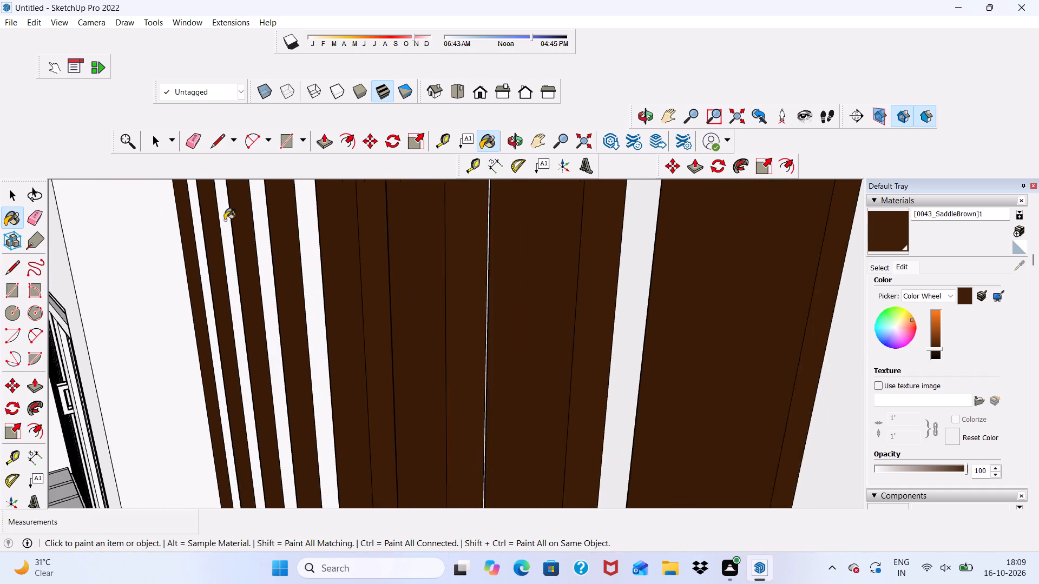
scroll(225, 220, up, 9)
click(330, 251)
click(244, 263)
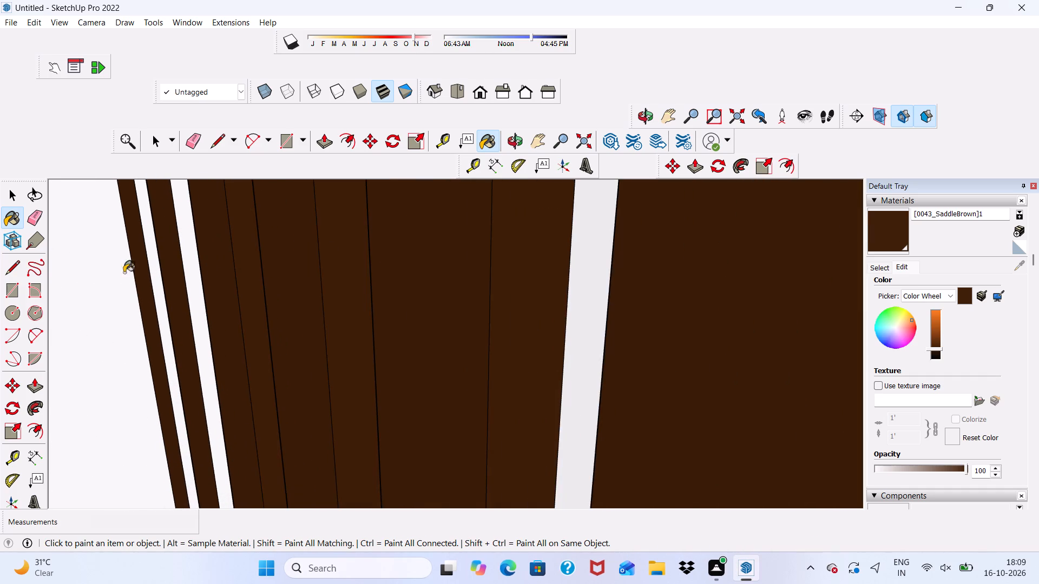
click(188, 251)
click(154, 272)
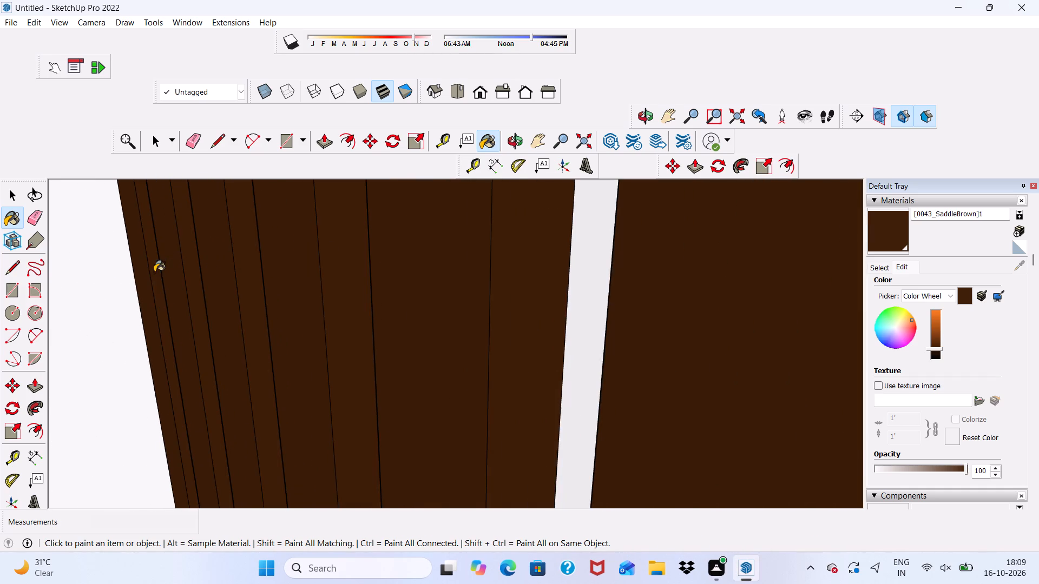
Paint the garage-facing side faces of the first three lower slat sections, starting beside the garage pillar, with dark SaddleBrown.
scroll(154, 272, down, 12)
scroll(384, 233, down, 9)
middle_drag(396, 254, 645, 222)
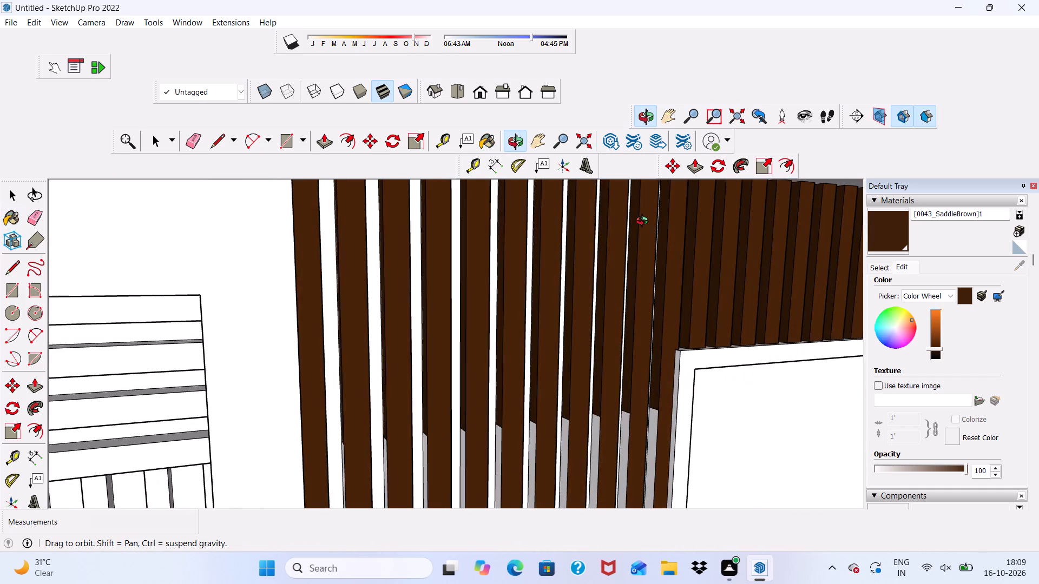
middle_drag(645, 222, 645, 225)
scroll(645, 225, down, 1)
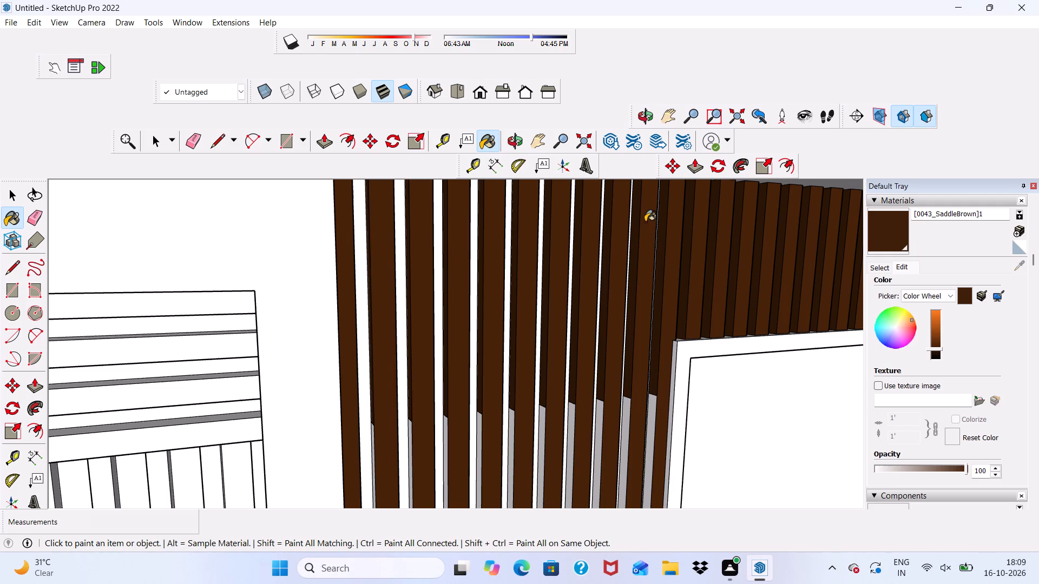
scroll(626, 217, down, 9)
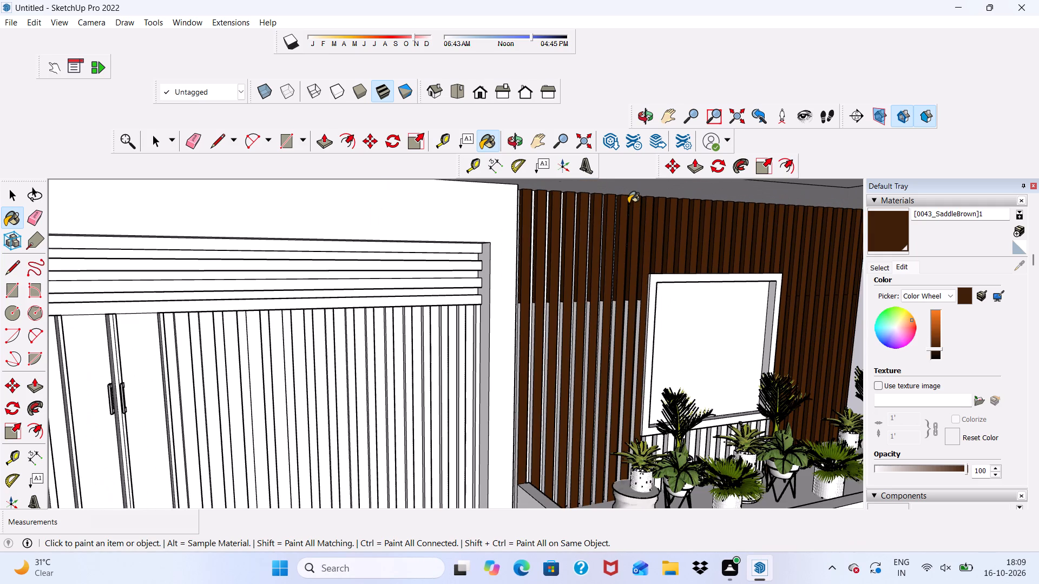
scroll(628, 203, down, 5)
scroll(551, 176, down, 6)
scroll(578, 281, up, 8)
scroll(611, 318, down, 1)
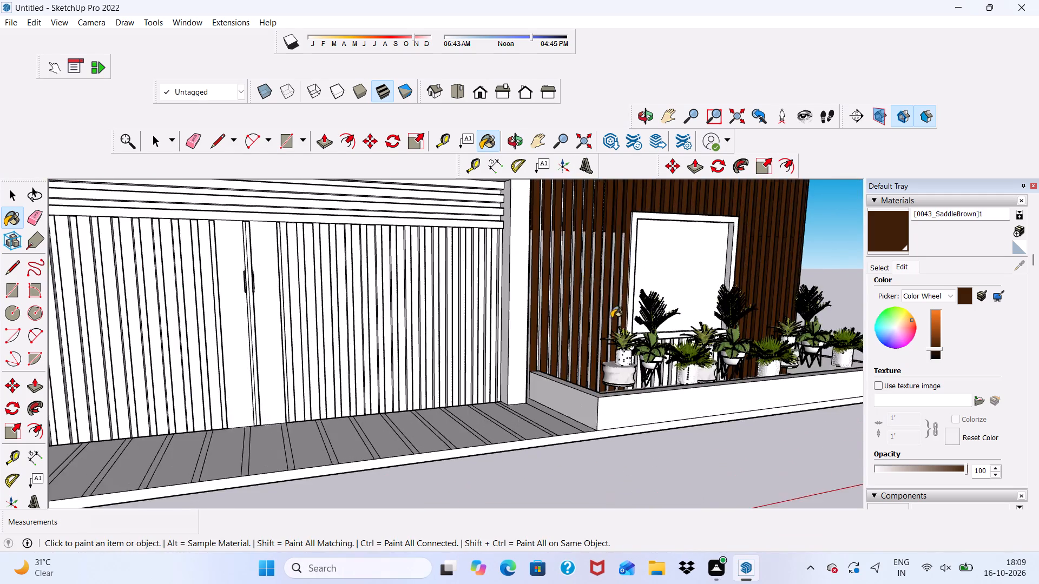
middle_drag(619, 326, 728, 279)
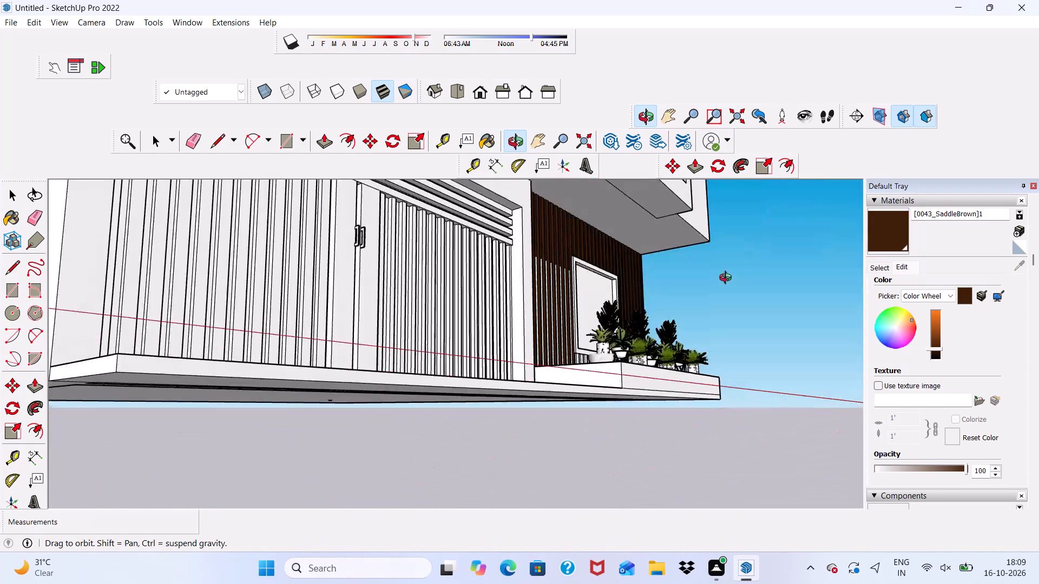
middle_drag(728, 279, 546, 348)
scroll(528, 251, up, 11)
scroll(547, 277, down, 1)
middle_drag(547, 277, 540, 280)
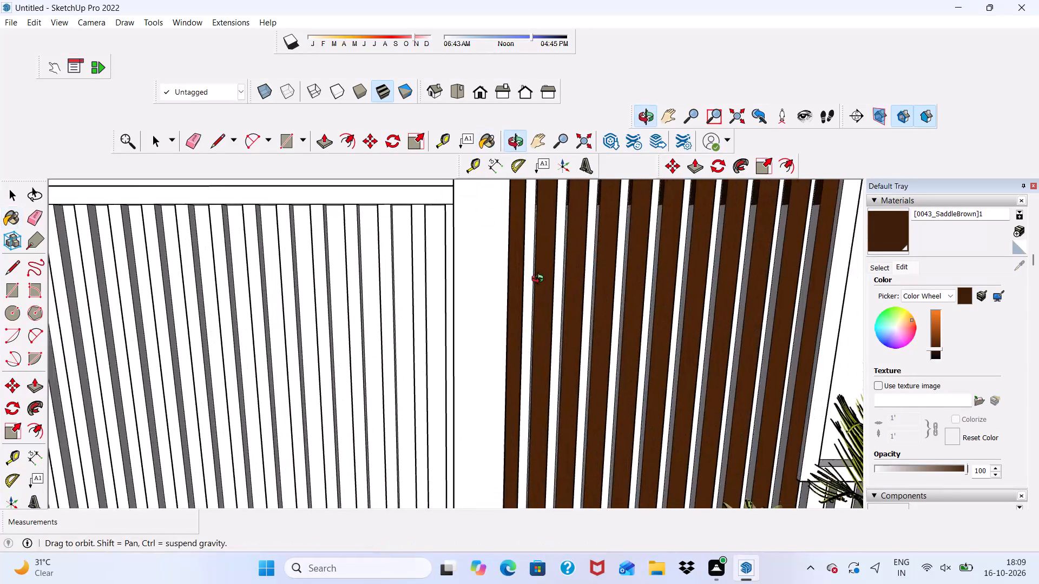
middle_drag(540, 280, 586, 326)
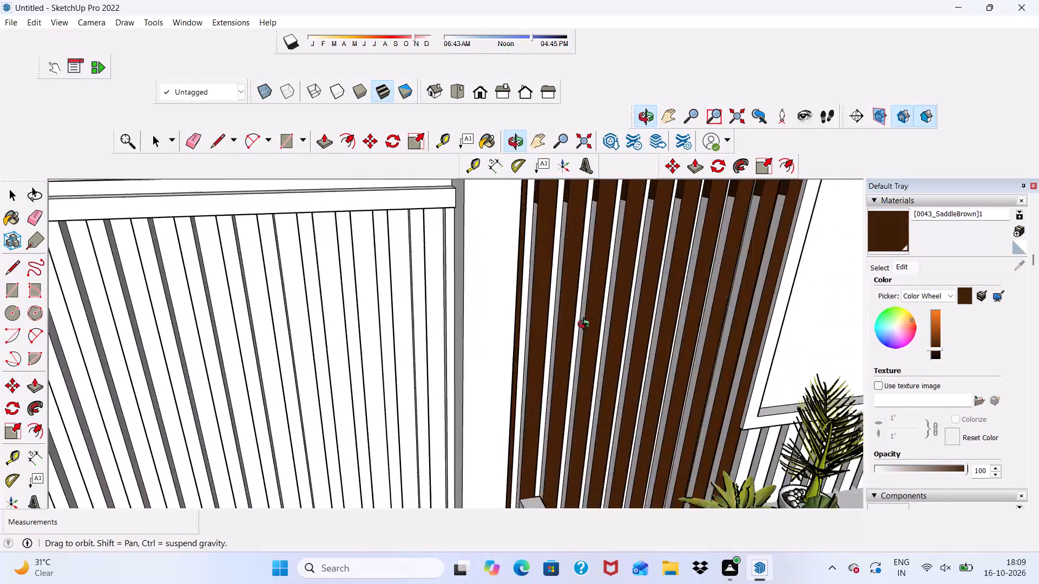
middle_drag(586, 326, 616, 283)
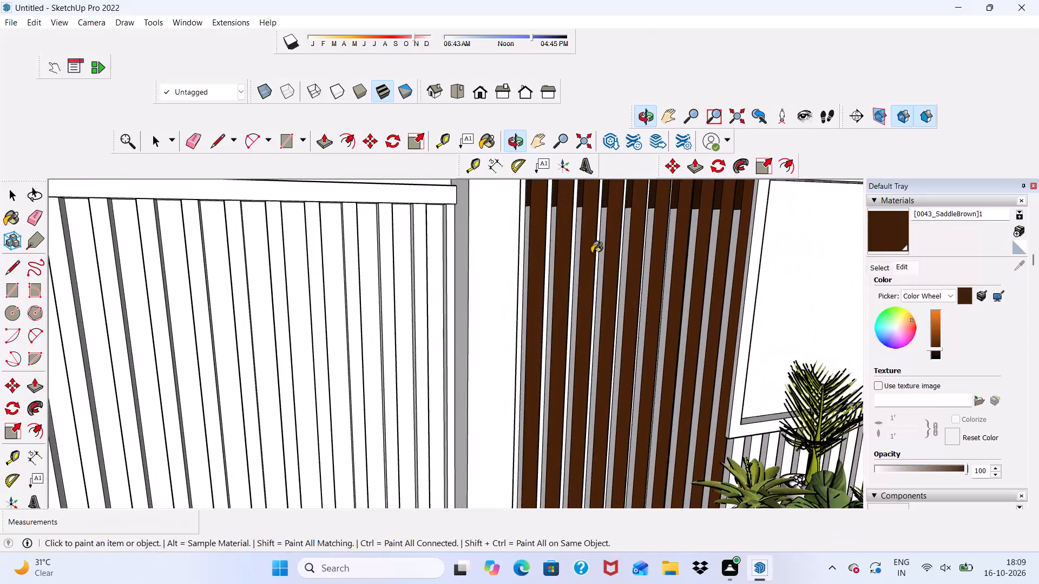
scroll(536, 203, up, 19)
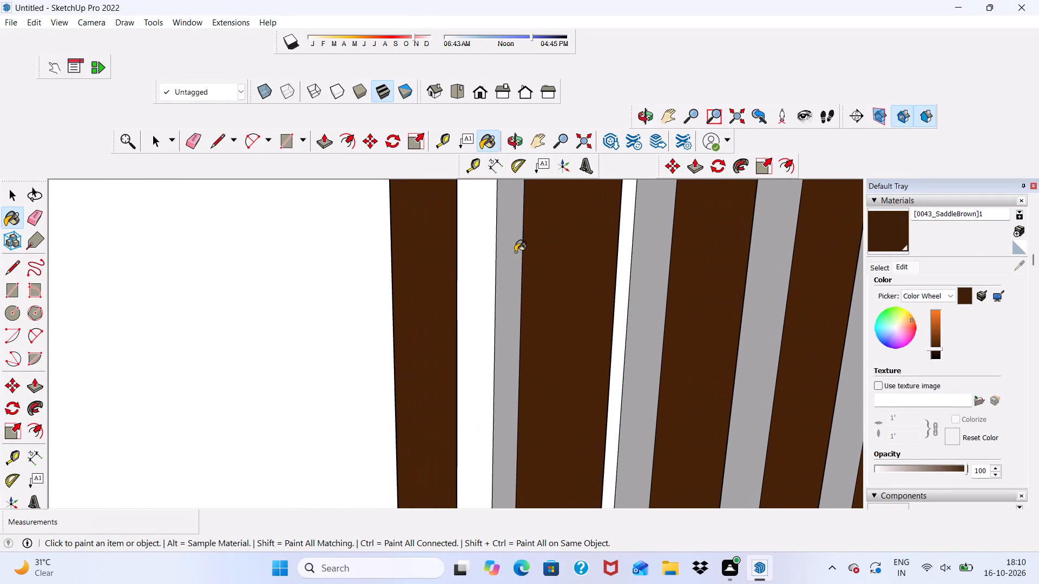
click(515, 252)
scroll(499, 267, down, 2)
middle_drag(475, 297, 518, 315)
scroll(579, 331, up, 2)
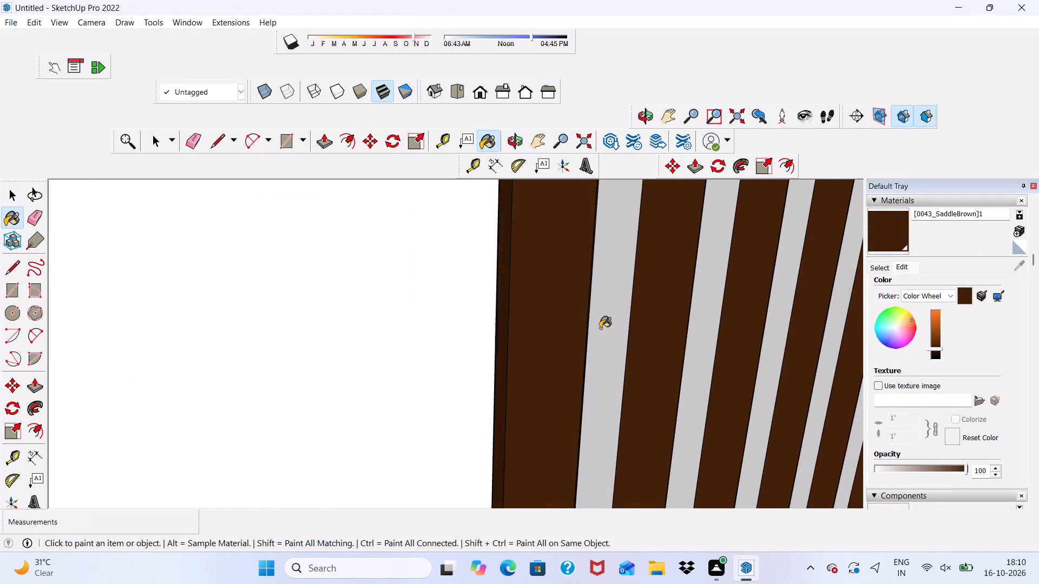
scroll(600, 328, up, 1)
click(619, 323)
click(725, 321)
Paint the garage-facing side faces of the next four lower slat sections, toward the window, with dark SaddleBrown.
scroll(459, 253, down, 7)
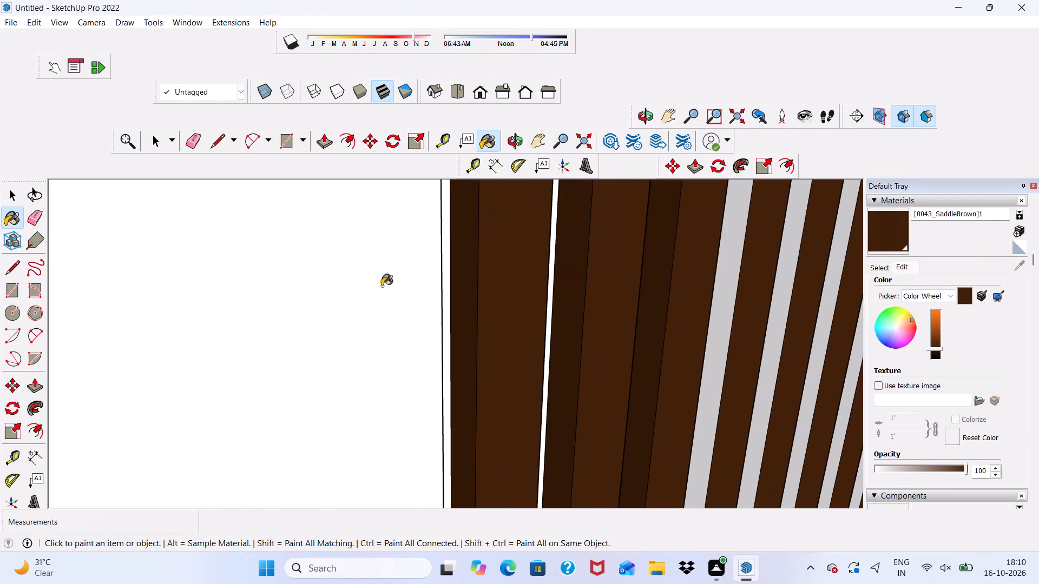
scroll(382, 286, down, 3)
scroll(984, 343, up, 3)
click(669, 294)
scroll(687, 315, down, 1)
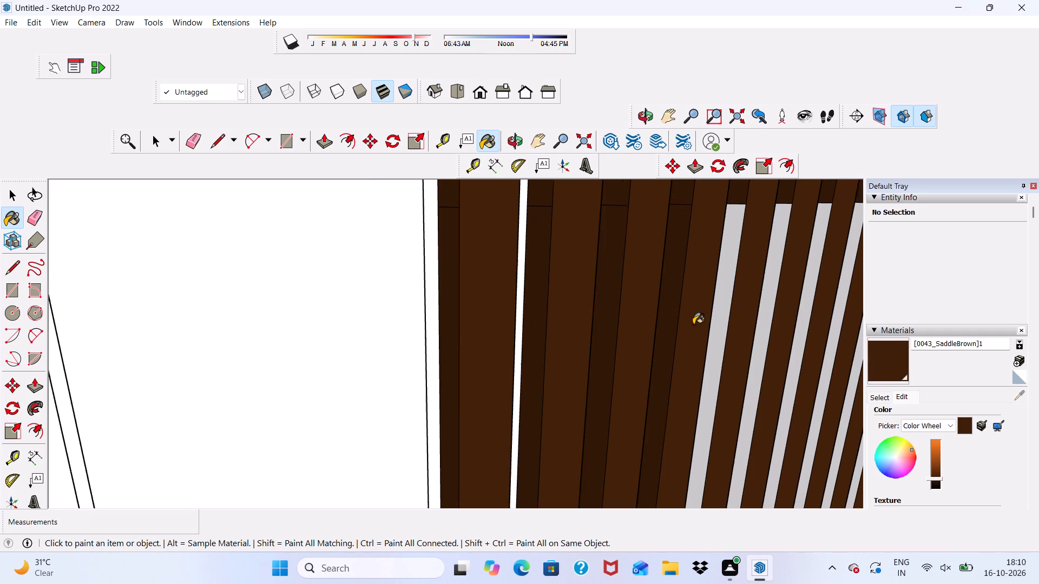
scroll(693, 324, up, 1)
click(721, 333)
scroll(527, 308, down, 6)
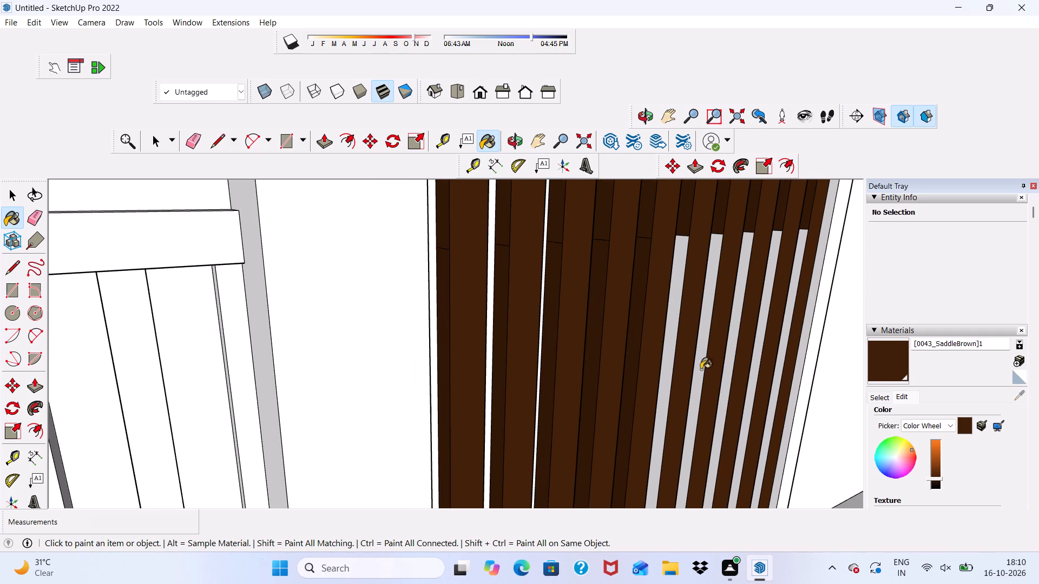
scroll(705, 367, up, 10)
click(667, 306)
click(735, 334)
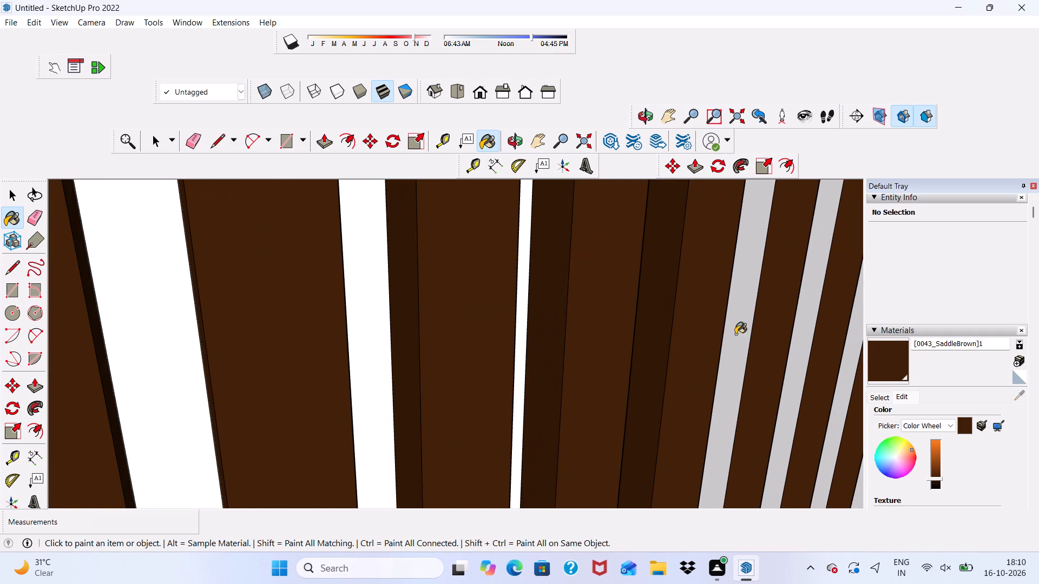
Paint the garage-facing side faces of the last three lower slat sections before the window frame with dark SaddleBrown.
scroll(486, 327, down, 11)
scroll(560, 289, up, 6)
click(589, 269)
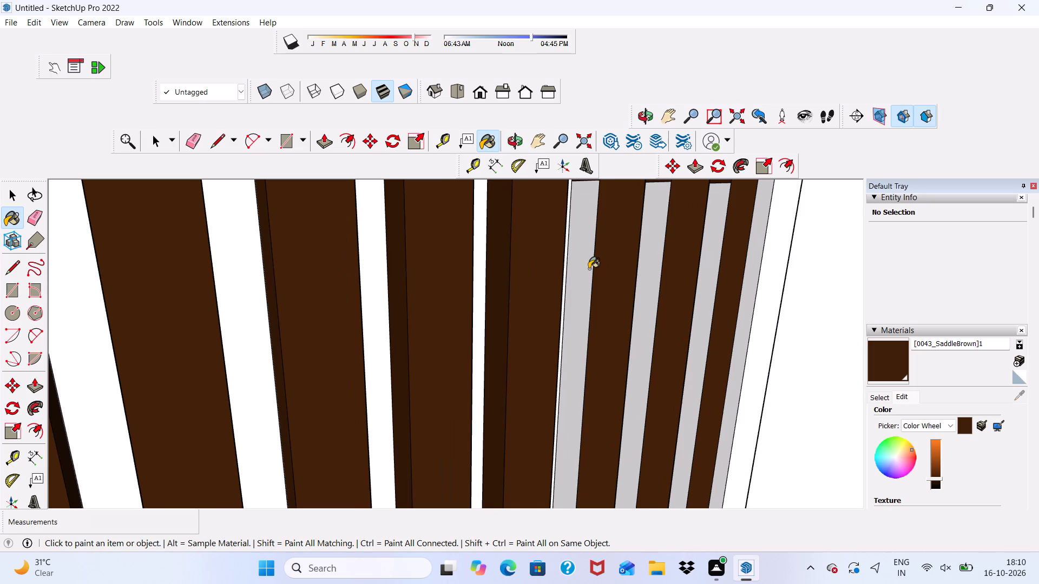
scroll(656, 297, up, 3)
click(644, 292)
click(716, 291)
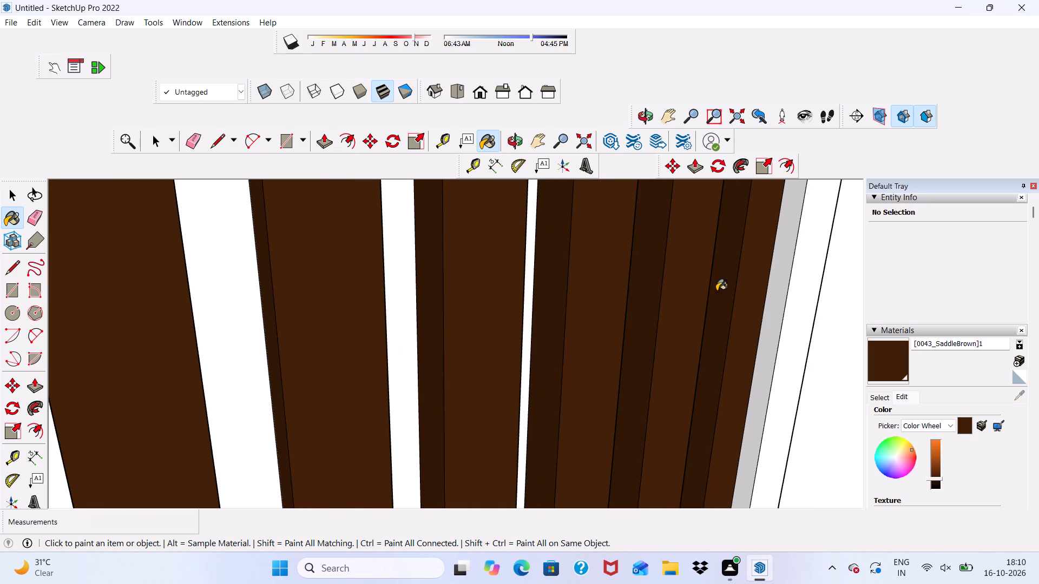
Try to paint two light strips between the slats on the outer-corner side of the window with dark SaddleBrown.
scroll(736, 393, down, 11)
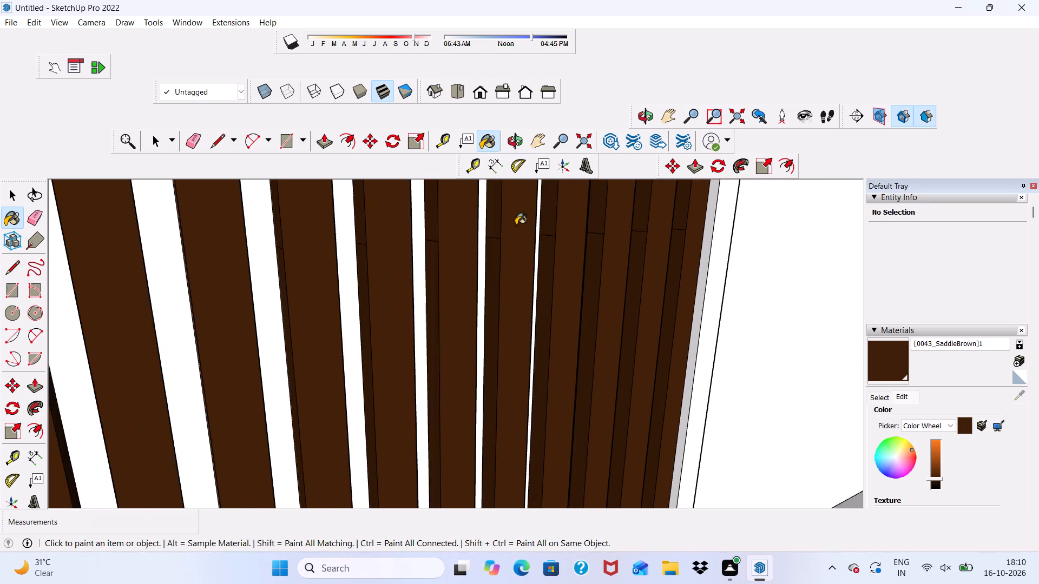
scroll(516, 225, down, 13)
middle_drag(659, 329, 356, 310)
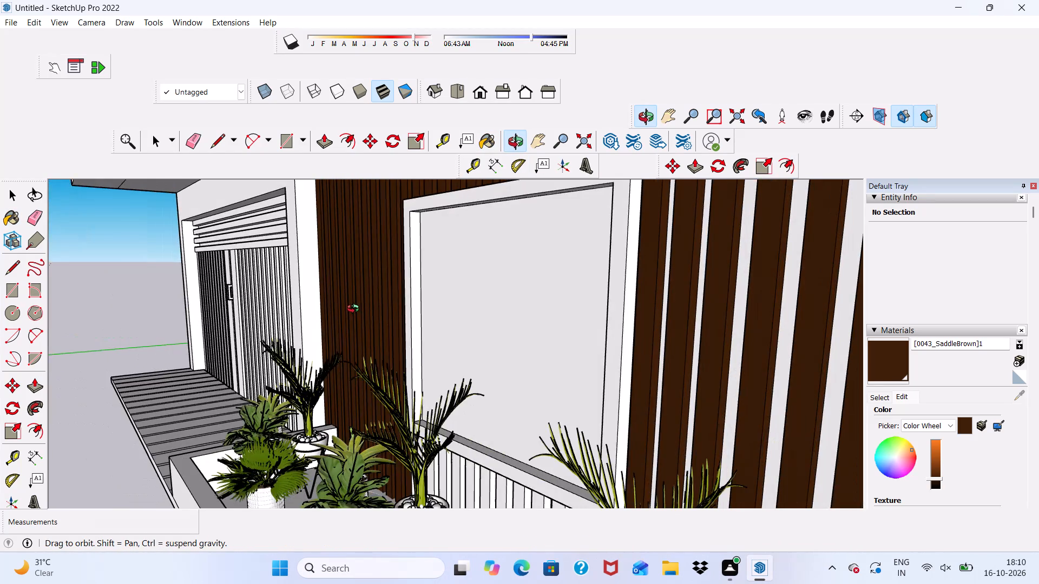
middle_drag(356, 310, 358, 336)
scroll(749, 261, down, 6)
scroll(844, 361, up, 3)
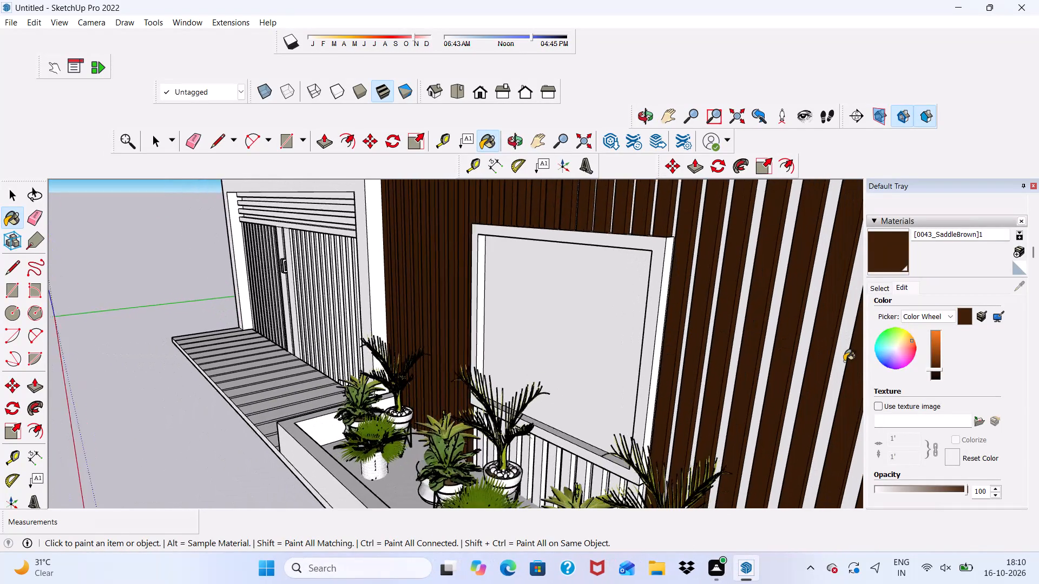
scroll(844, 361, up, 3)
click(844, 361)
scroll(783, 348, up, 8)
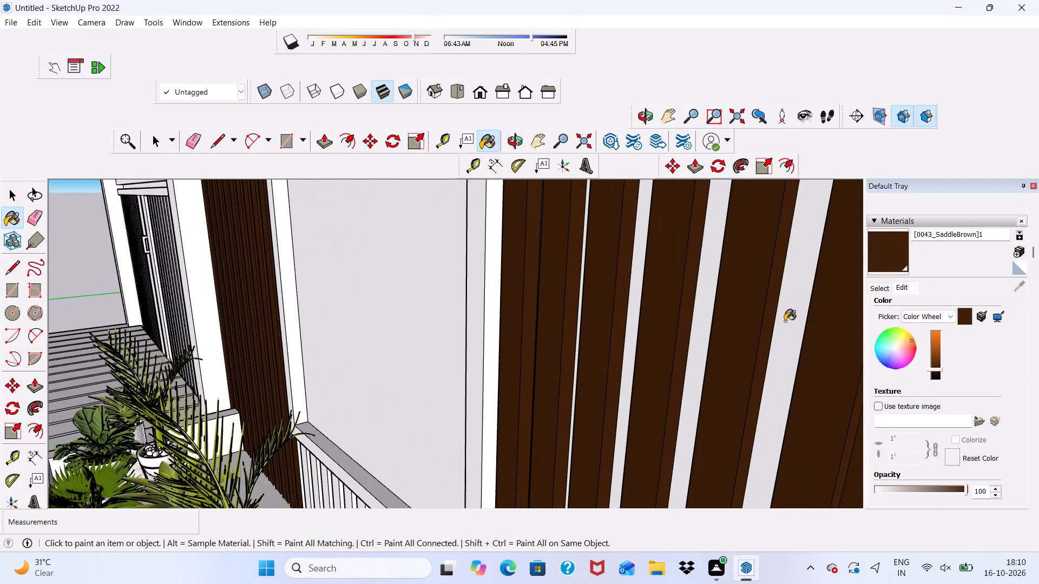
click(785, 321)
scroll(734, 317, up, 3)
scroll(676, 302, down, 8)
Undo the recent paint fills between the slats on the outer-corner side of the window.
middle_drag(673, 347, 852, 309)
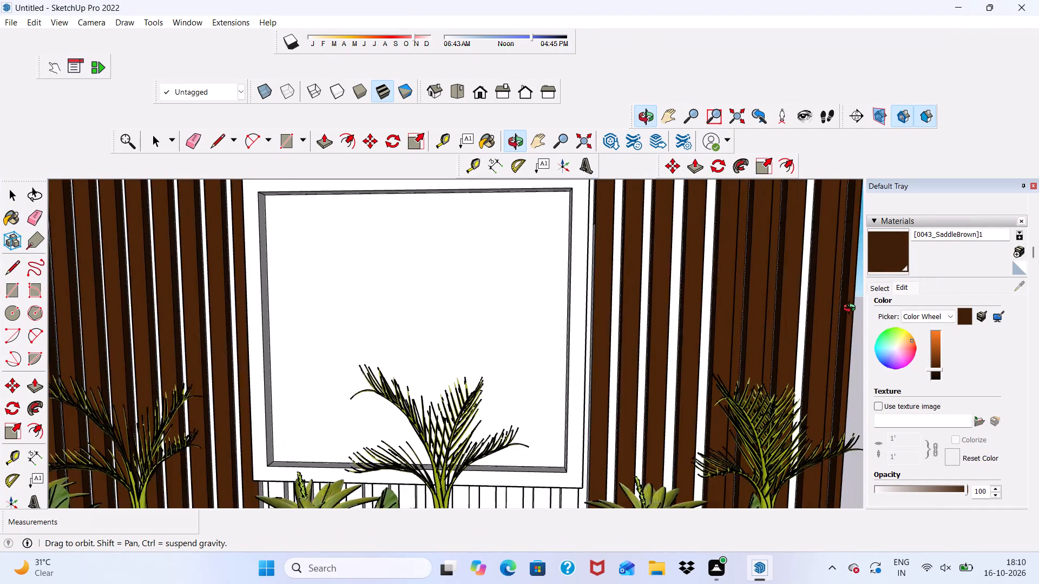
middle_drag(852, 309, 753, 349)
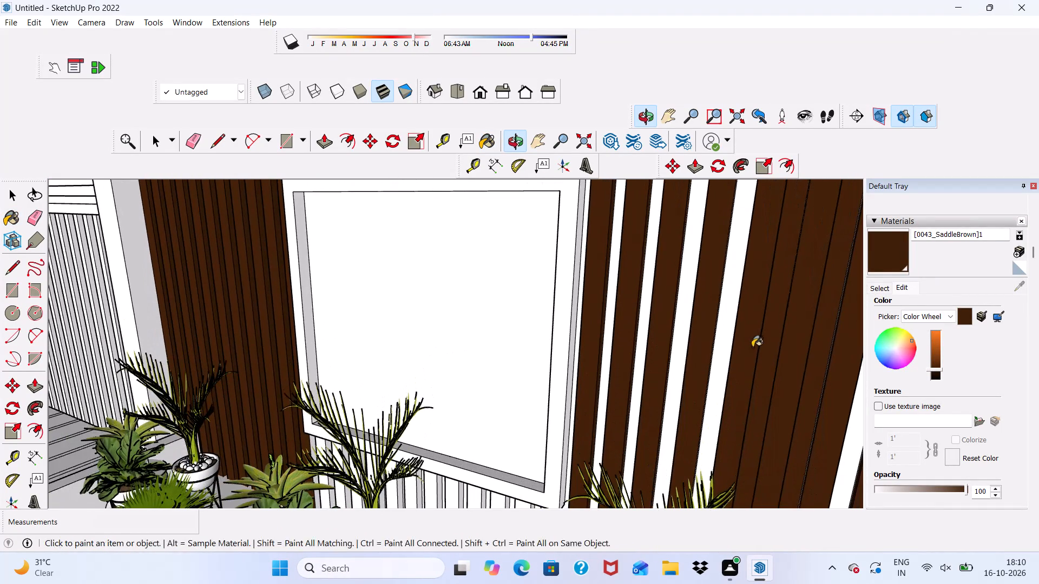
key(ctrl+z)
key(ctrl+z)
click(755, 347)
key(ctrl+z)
Paint the front faces of seven slats below the window, starting from the outer-corner end, with dark SaddleBrown.
scroll(753, 349, down, 5)
middle_drag(753, 353, 669, 371)
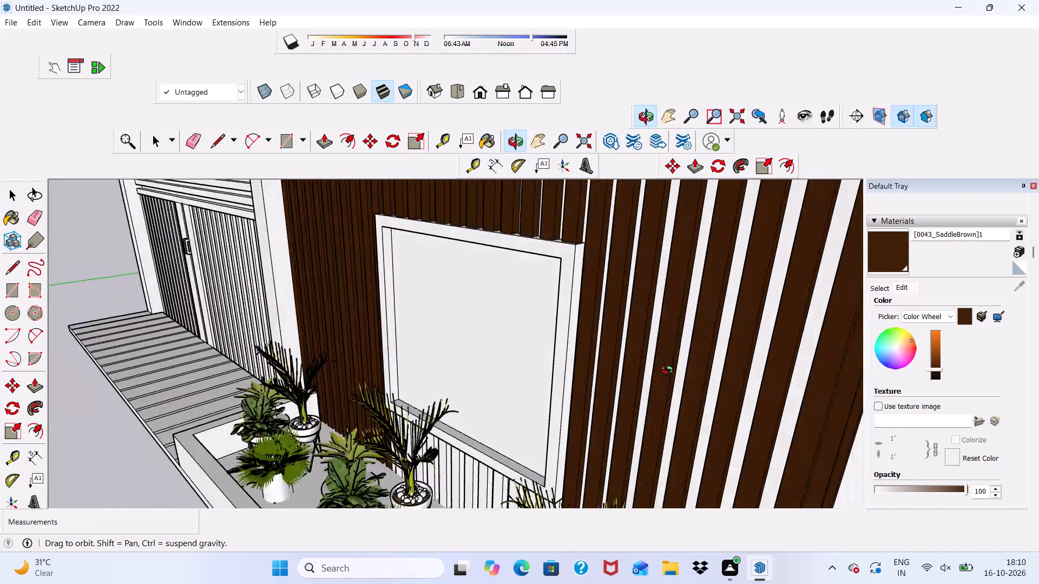
middle_drag(669, 371, 634, 362)
scroll(630, 355, up, 1)
scroll(614, 331, down, 6)
middle_drag(614, 331, 766, 333)
scroll(707, 302, down, 5)
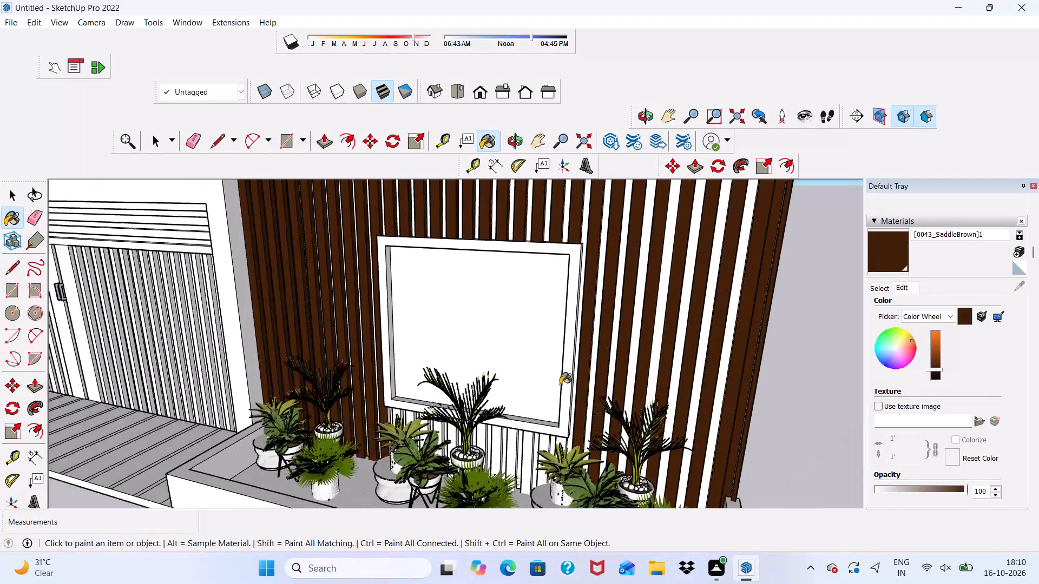
scroll(519, 448, up, 7)
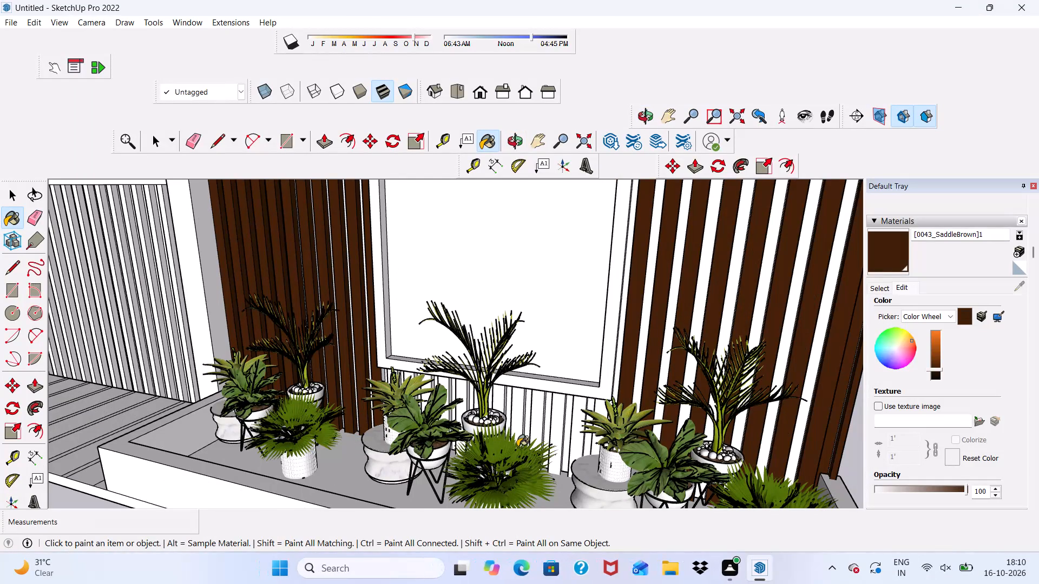
scroll(508, 434, down, 1)
scroll(413, 361, down, 3)
scroll(529, 435, up, 18)
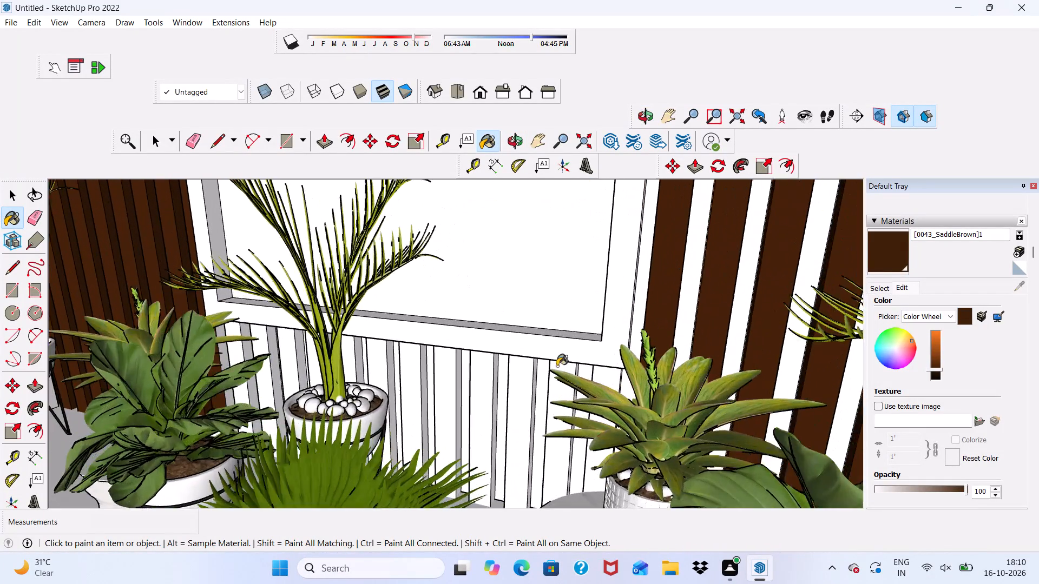
scroll(557, 366, up, 2)
scroll(557, 366, down, 3)
middle_drag(557, 366, 636, 404)
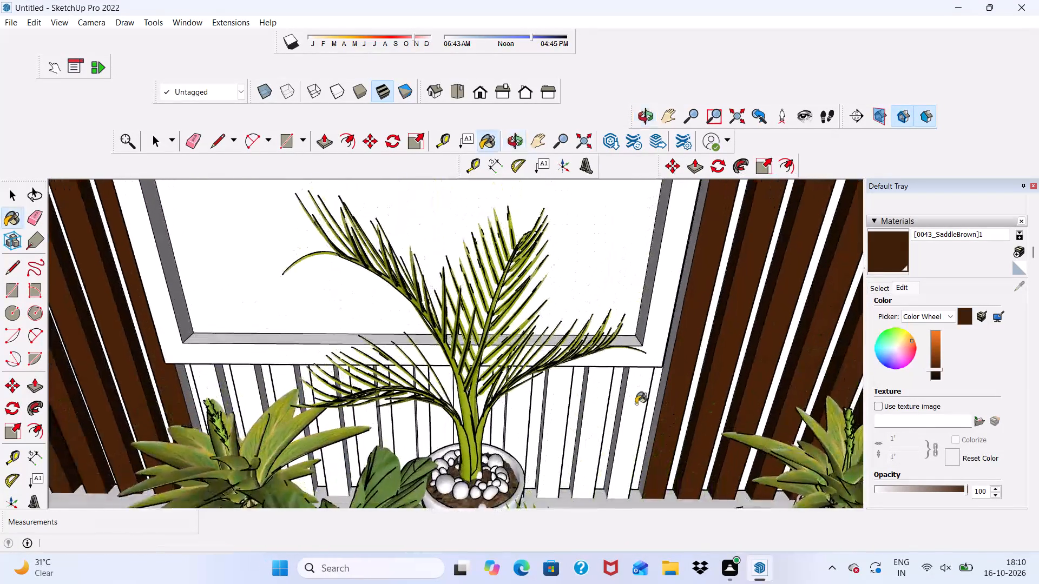
scroll(636, 404, up, 5)
click(632, 393)
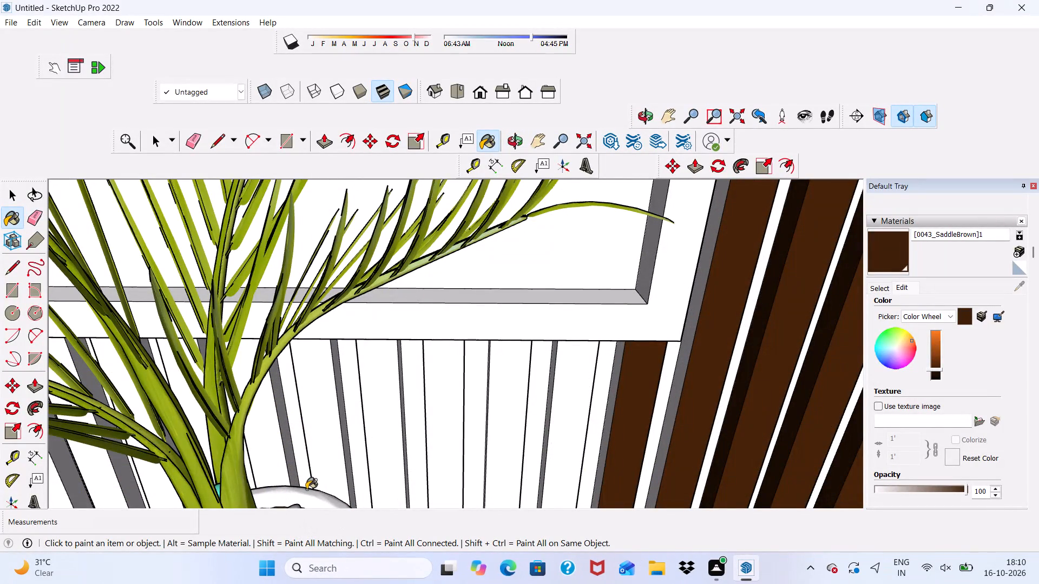
click(306, 489)
click(307, 491)
click(586, 389)
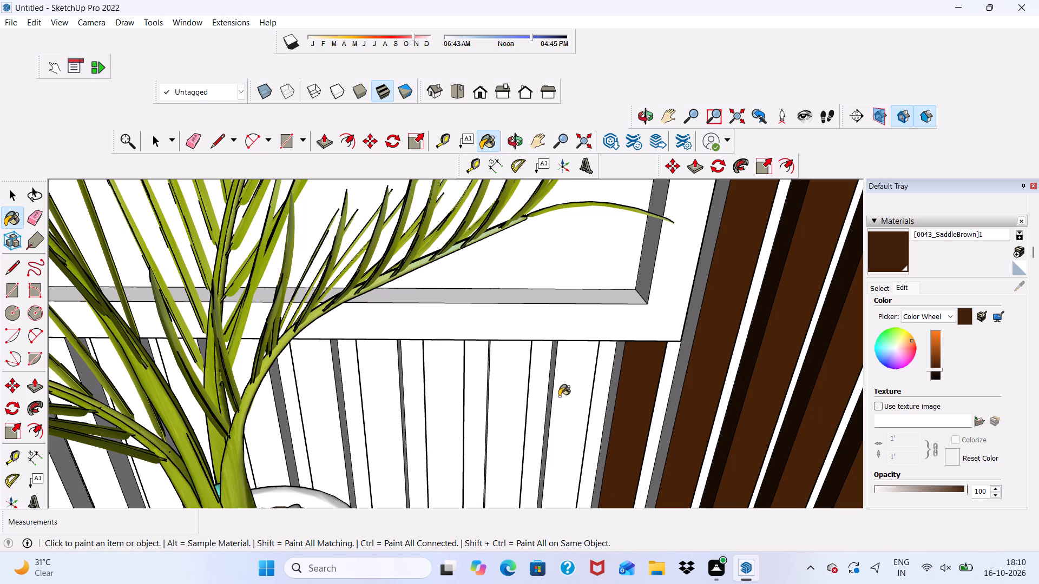
click(492, 389)
click(450, 397)
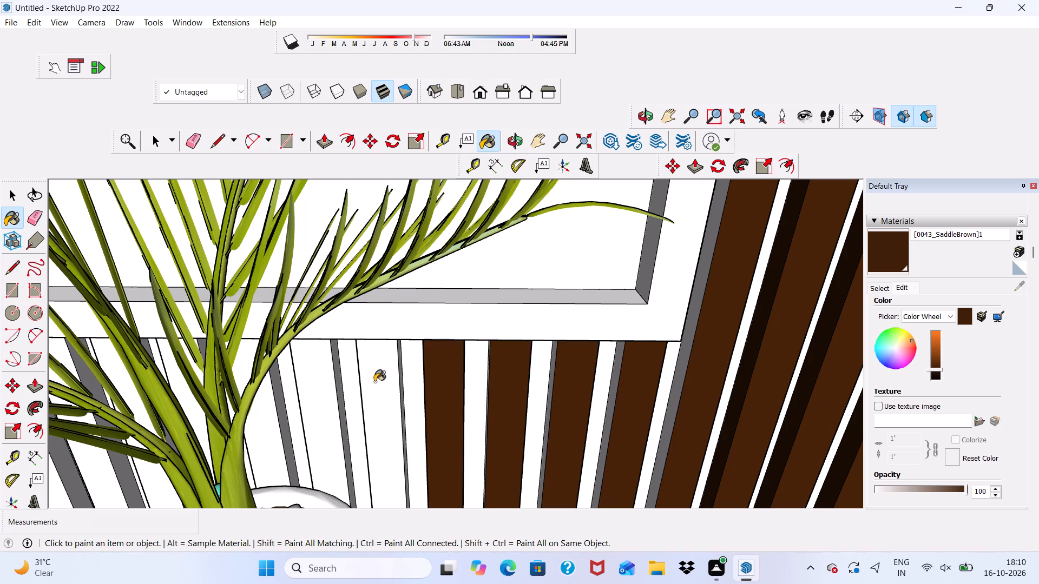
click(376, 380)
click(305, 393)
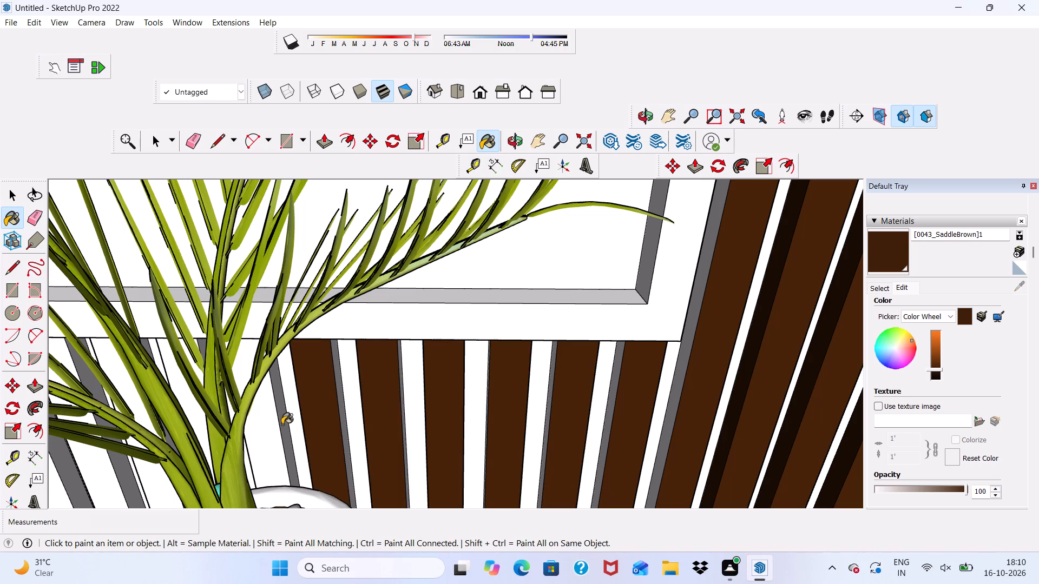
click(271, 426)
Paint the front faces of the remaining five slats below the window, at its garage-side end, with dark SaddleBrown.
scroll(271, 426, down, 14)
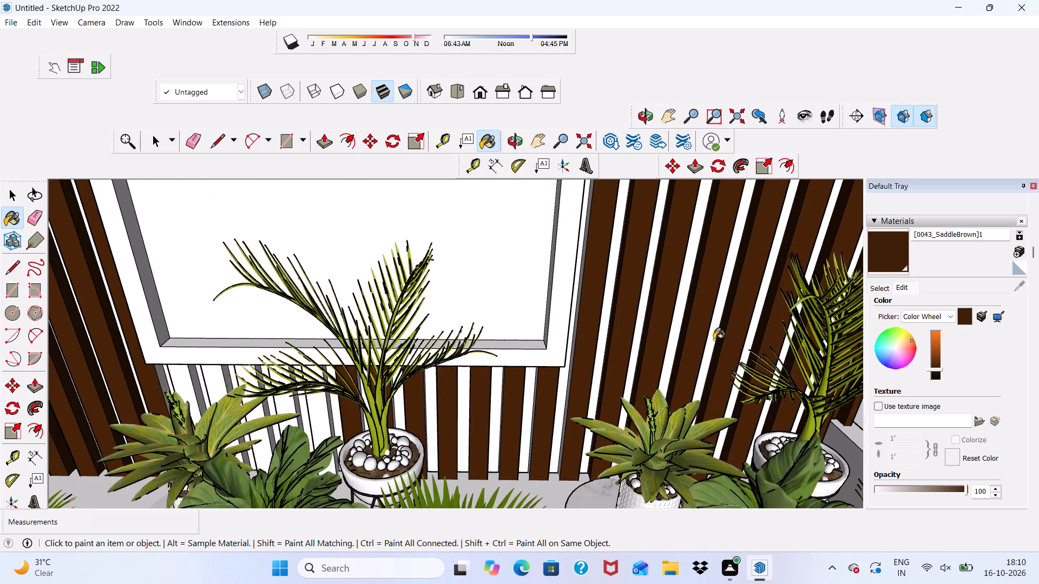
scroll(714, 340, down, 2)
scroll(337, 448, up, 1)
scroll(357, 406, up, 8)
click(369, 366)
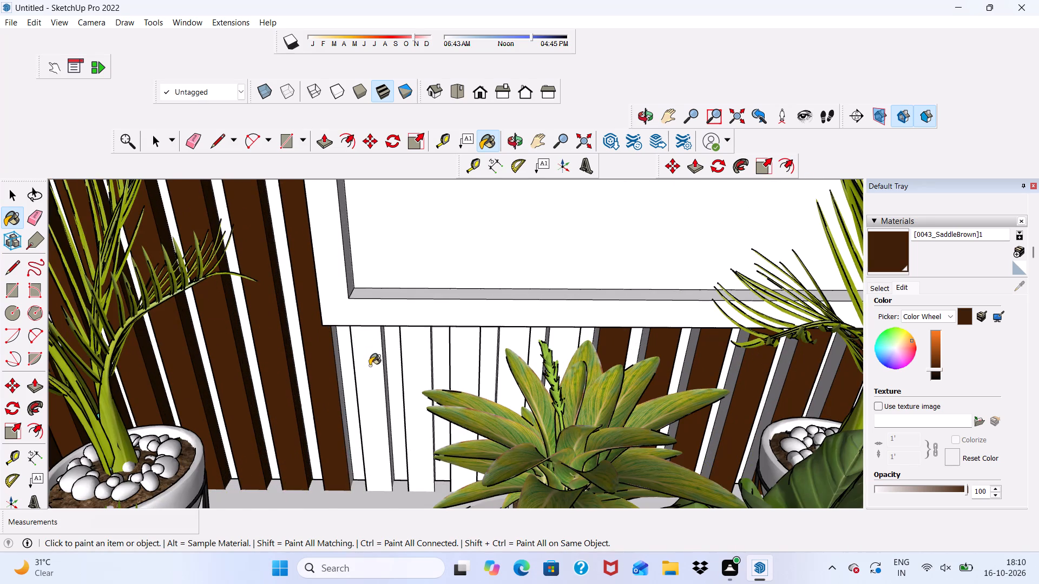
scroll(420, 375, up, 2)
click(420, 375)
scroll(501, 369, up, 2)
click(475, 358)
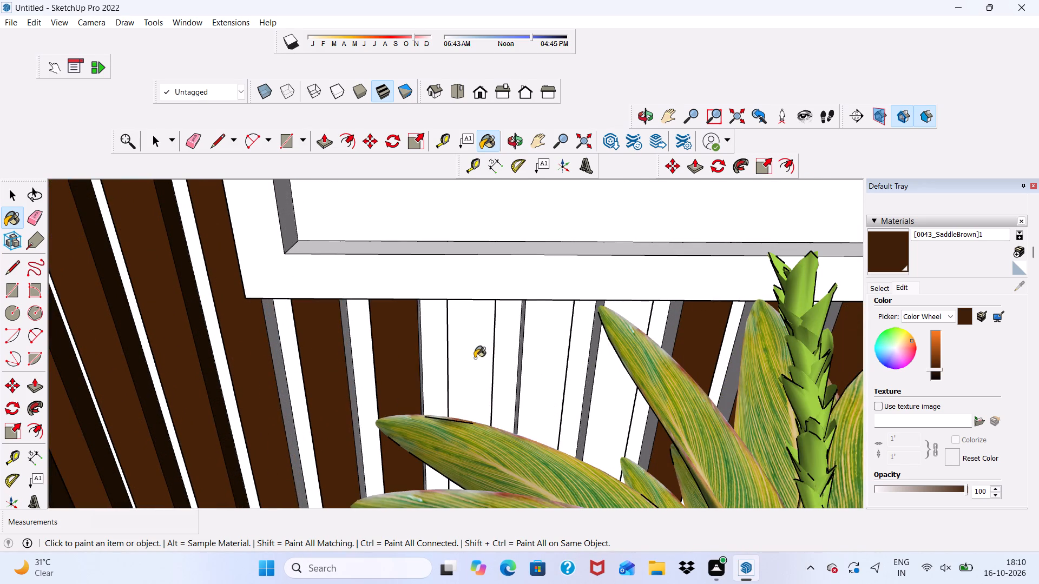
click(523, 374)
click(608, 394)
Paint the garage-facing side faces of the first five slats below the window, from its garage-side end, with dark SaddleBrown.
scroll(530, 392, down, 1)
middle_drag(503, 393, 597, 352)
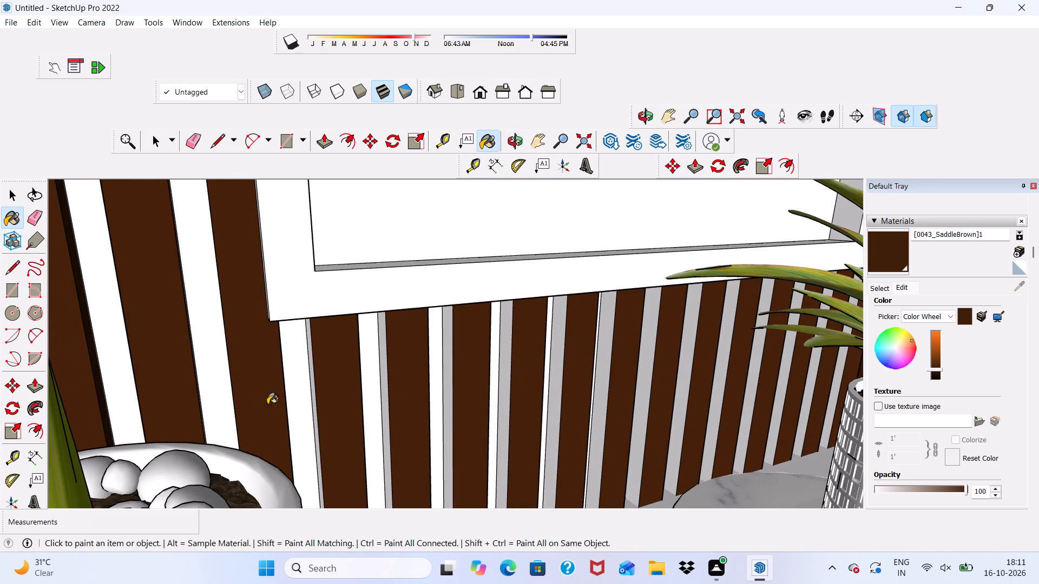
scroll(278, 401, up, 12)
click(323, 375)
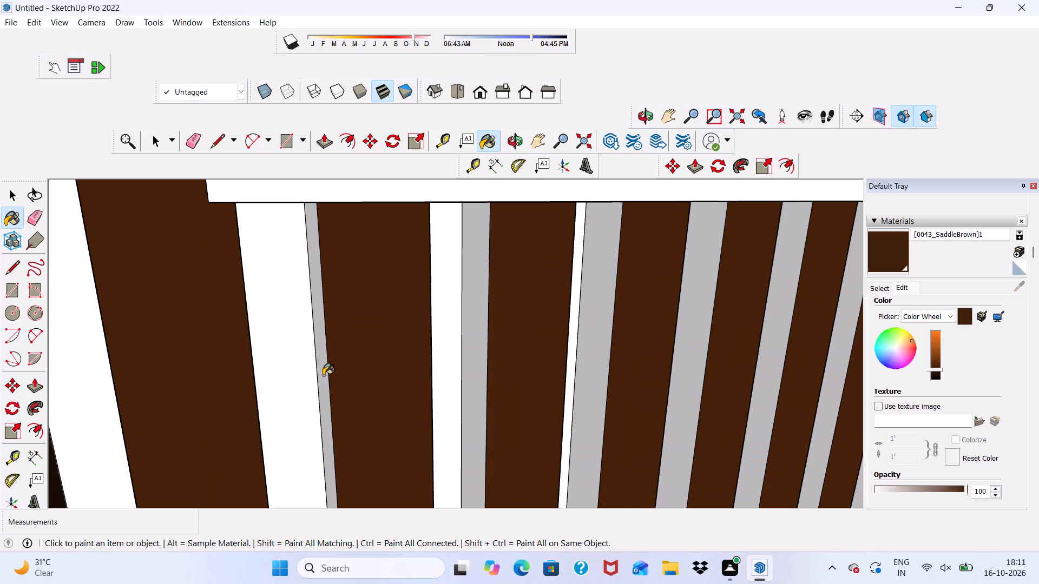
click(478, 374)
click(597, 394)
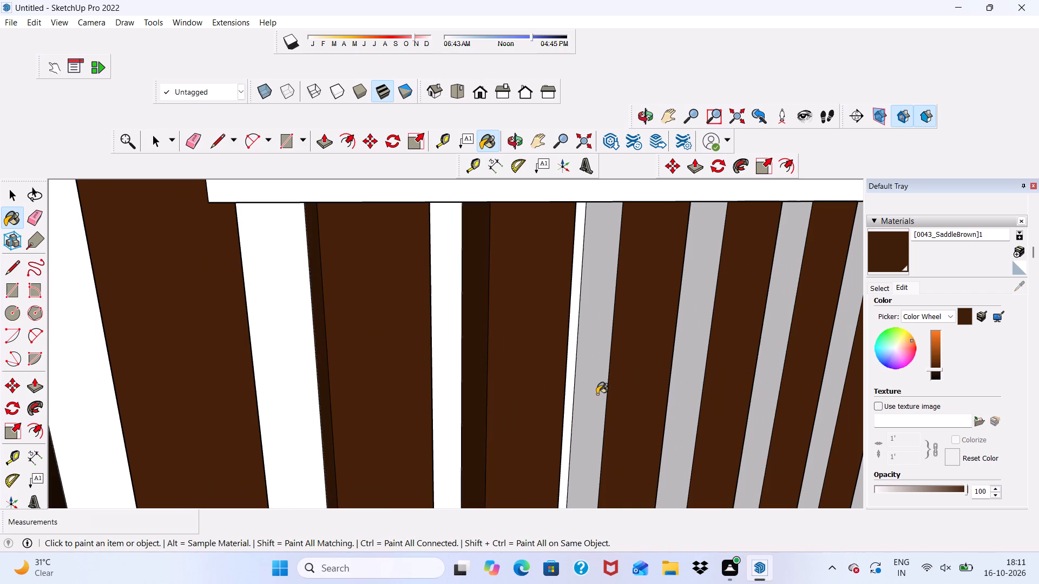
click(689, 409)
click(768, 414)
Paint the garage-facing side faces of the next three slats below the window, toward the outer corner, with dark SaddleBrown.
scroll(557, 363, down, 6)
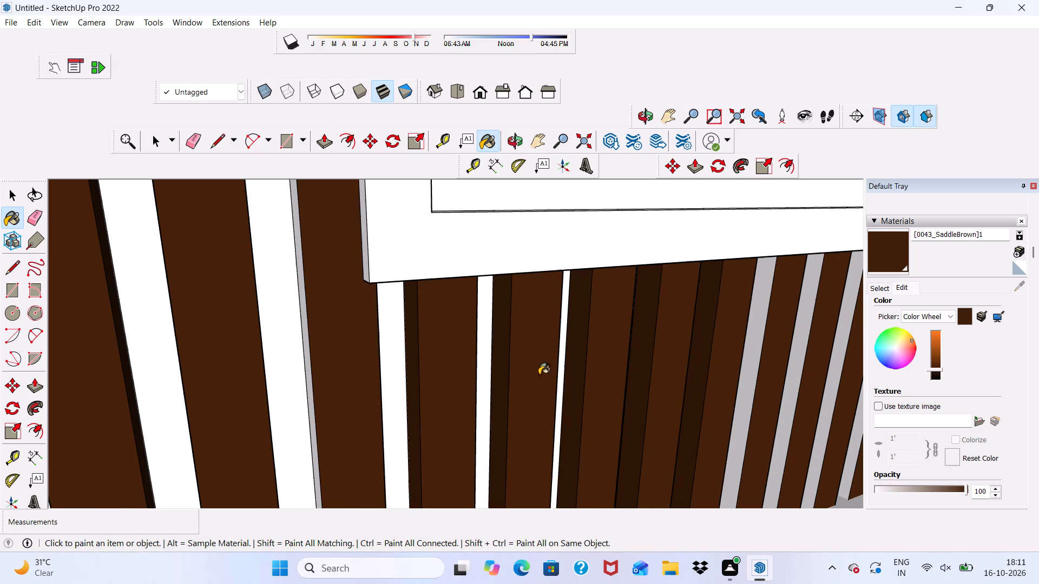
scroll(426, 333, down, 5)
scroll(757, 375, up, 5)
click(759, 354)
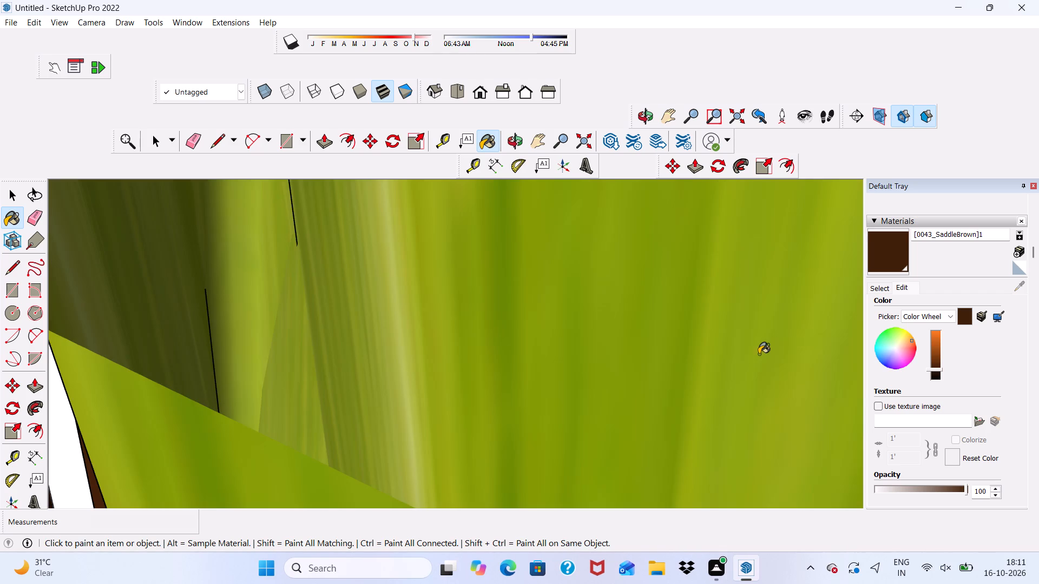
click(465, 85)
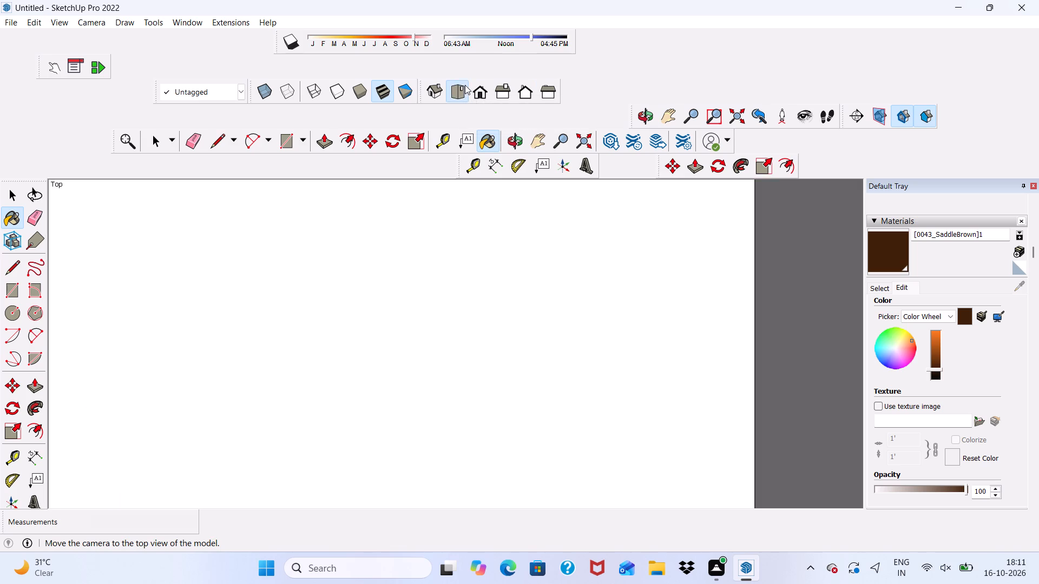
click(478, 91)
scroll(455, 208, down, 10)
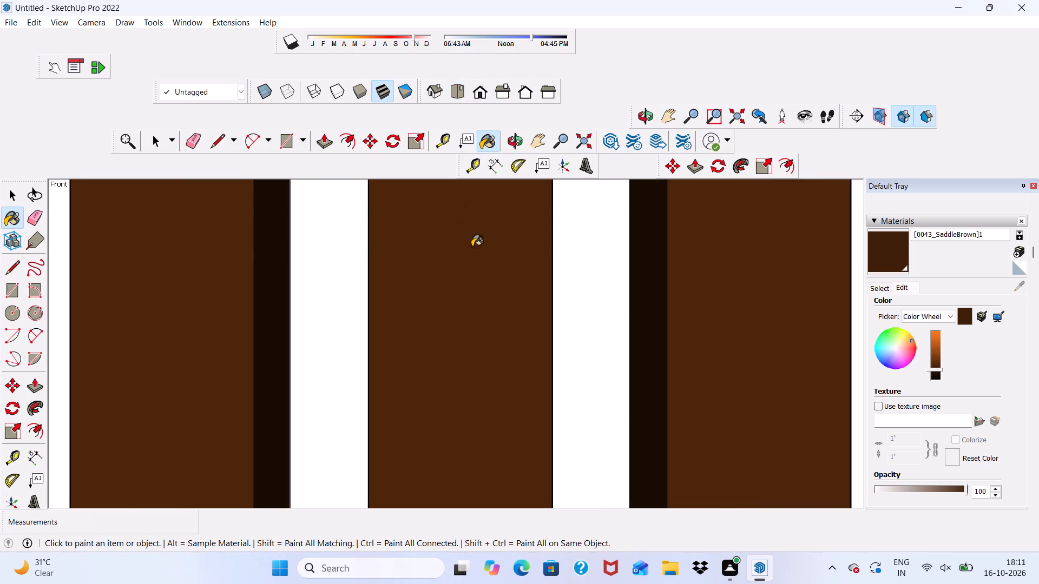
scroll(472, 247, down, 4)
scroll(467, 251, down, 20)
scroll(467, 251, down, 4)
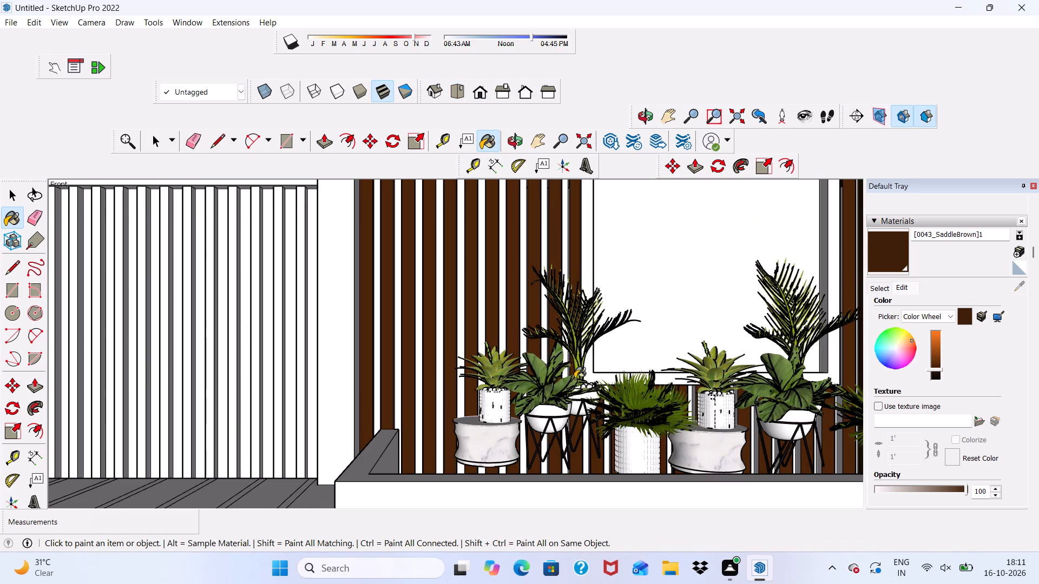
middle_drag(591, 402, 780, 470)
scroll(535, 368, up, 15)
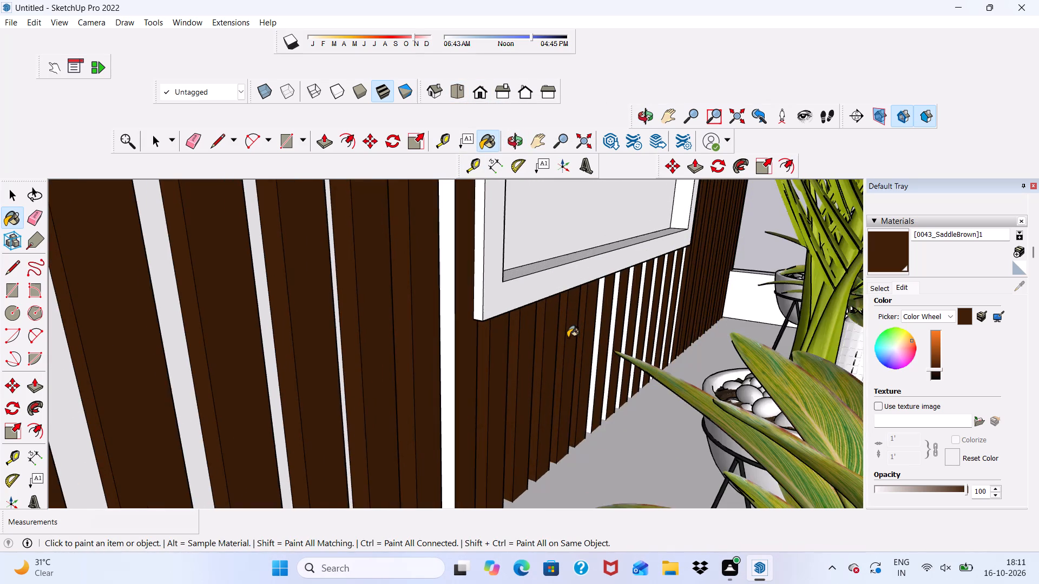
scroll(569, 337, up, 5)
middle_drag(576, 322, 506, 299)
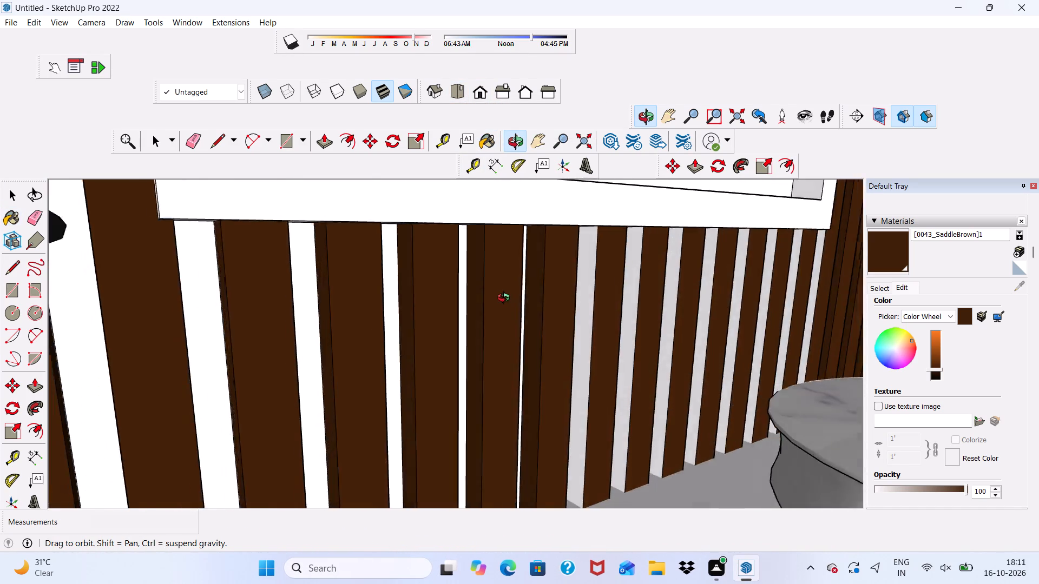
middle_drag(506, 299, 558, 322)
scroll(590, 295, up, 16)
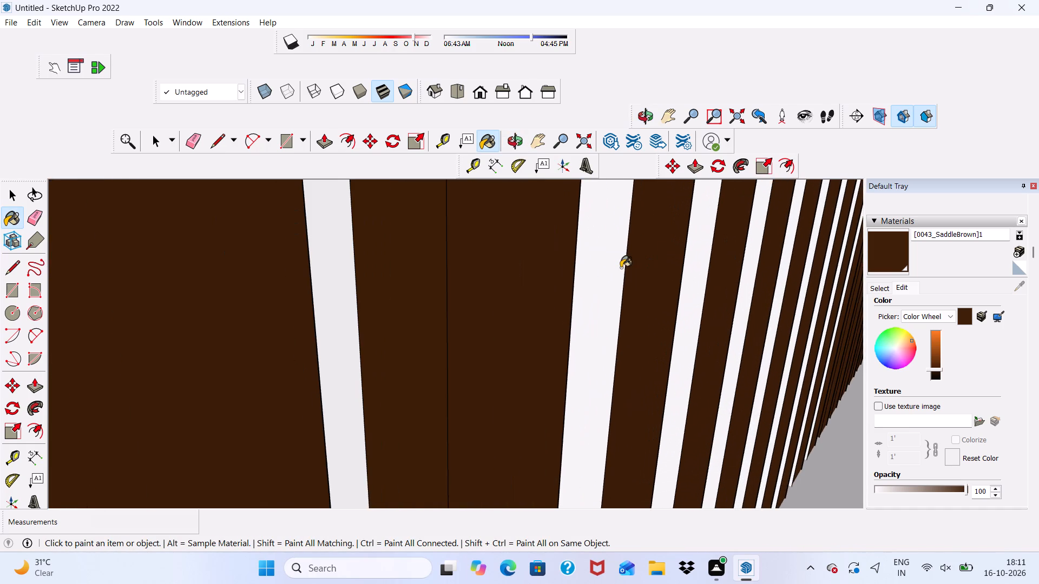
click(619, 269)
click(703, 302)
click(754, 310)
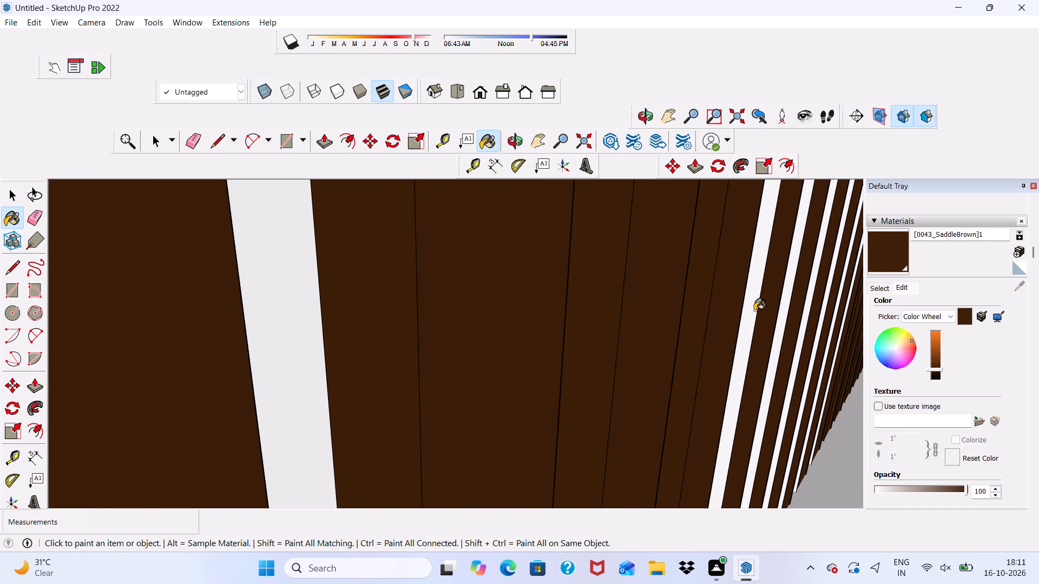
Paint the garage-facing side faces of the remaining five slats toward the outer-corner end of the window with dark SaddleBrown.
scroll(416, 327, down, 11)
scroll(634, 310, up, 10)
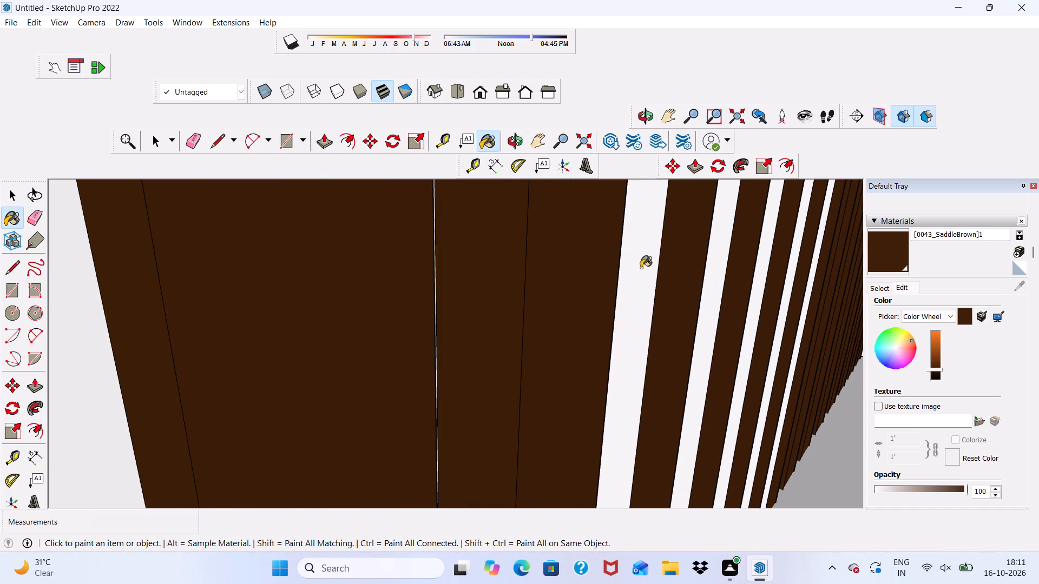
click(641, 268)
click(708, 302)
scroll(744, 311, up, 3)
click(760, 304)
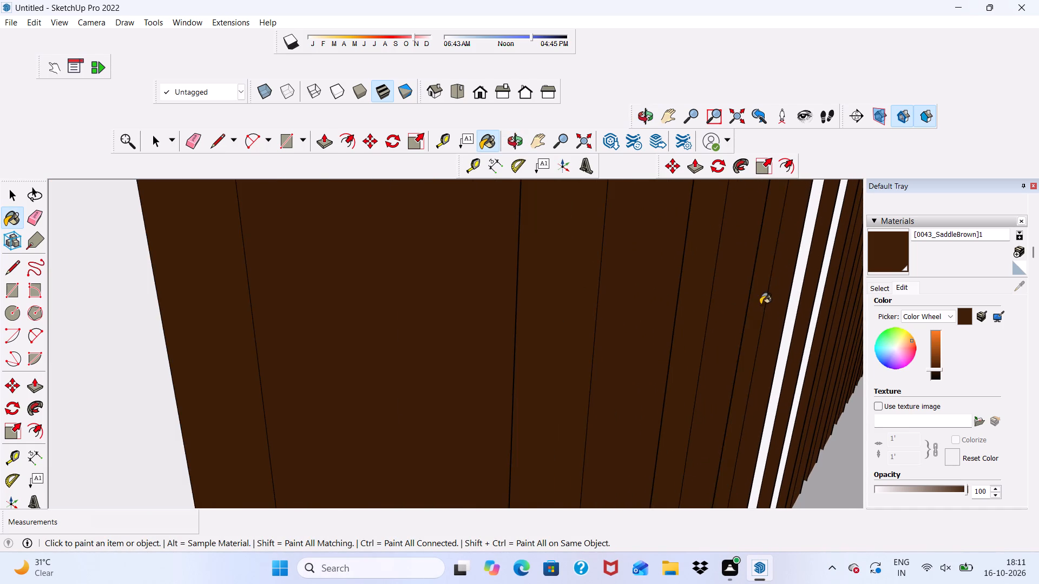
scroll(788, 311, up, 4)
click(789, 310)
scroll(730, 292, down, 11)
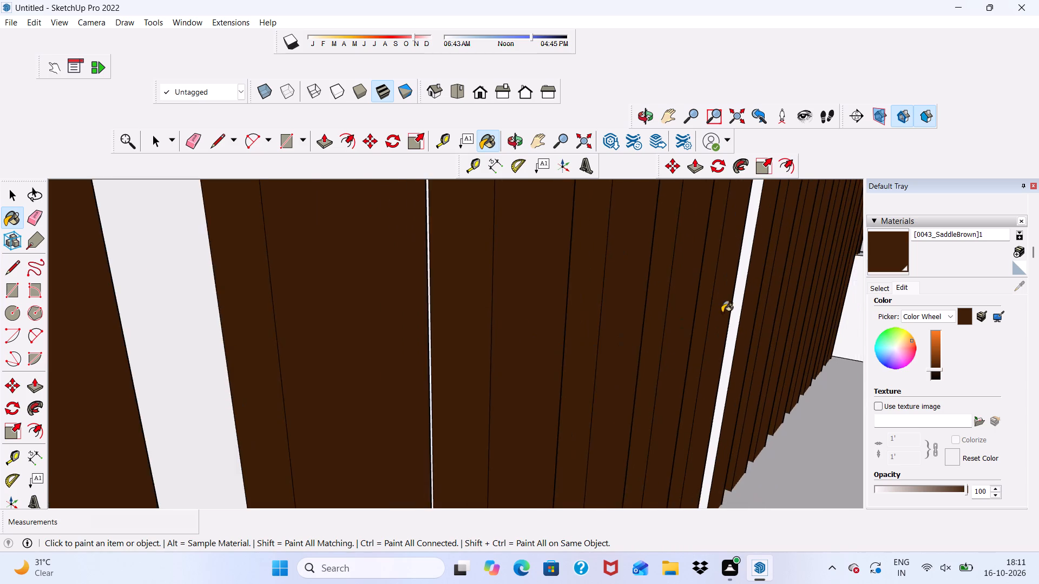
scroll(722, 311, up, 8)
click(743, 287)
Paint the outer-corner-facing side faces of the first four slats below the window, from its outer-corner end, with dark SaddleBrown.
scroll(739, 287, down, 15)
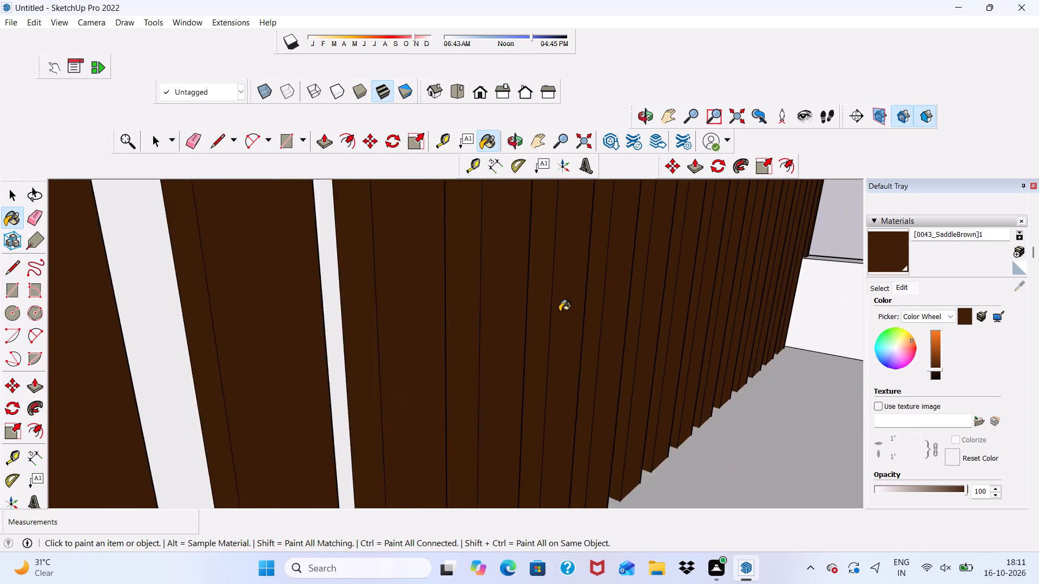
scroll(560, 311, down, 5)
middle_drag(574, 342, 145, 341)
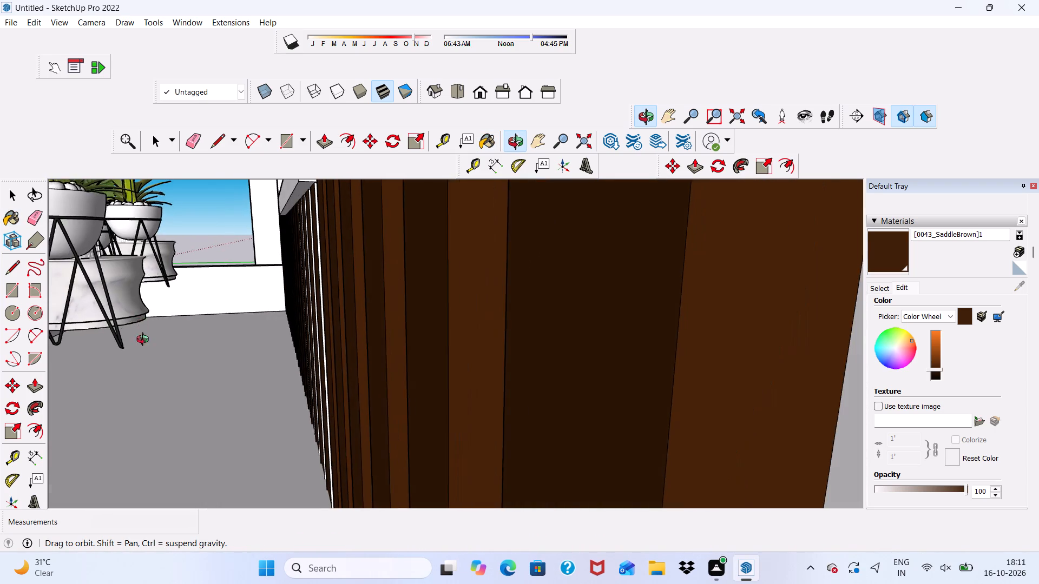
middle_drag(145, 341, 248, 318)
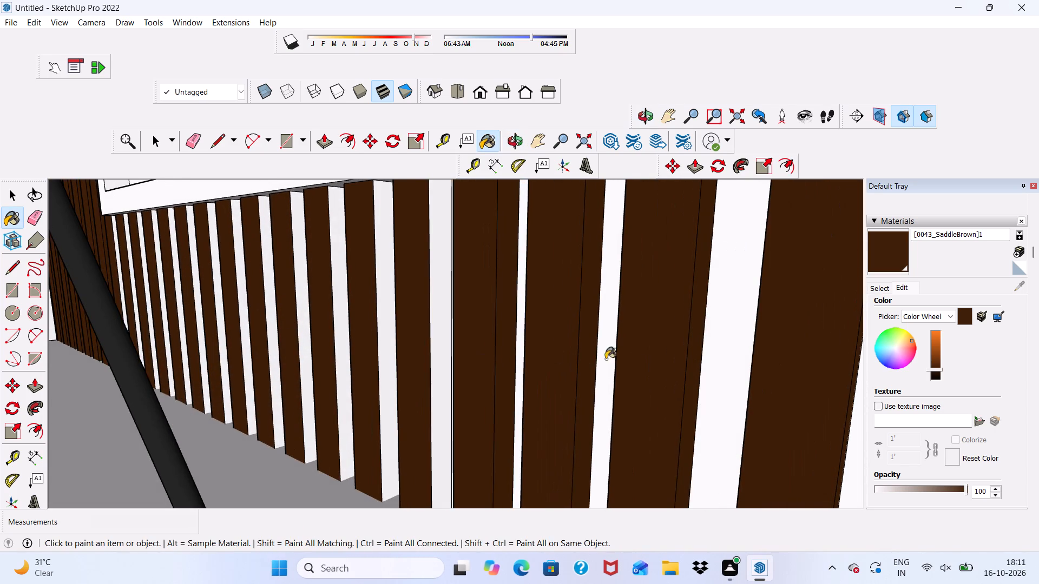
scroll(615, 295, up, 5)
scroll(596, 283, down, 5)
scroll(449, 291, up, 9)
click(405, 280)
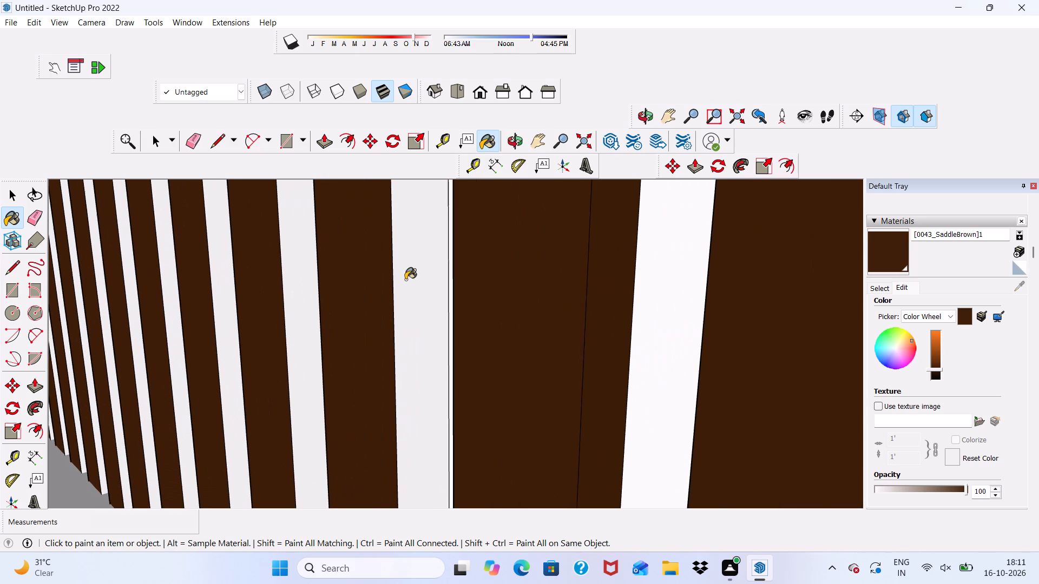
scroll(223, 287, up, 2)
click(298, 269)
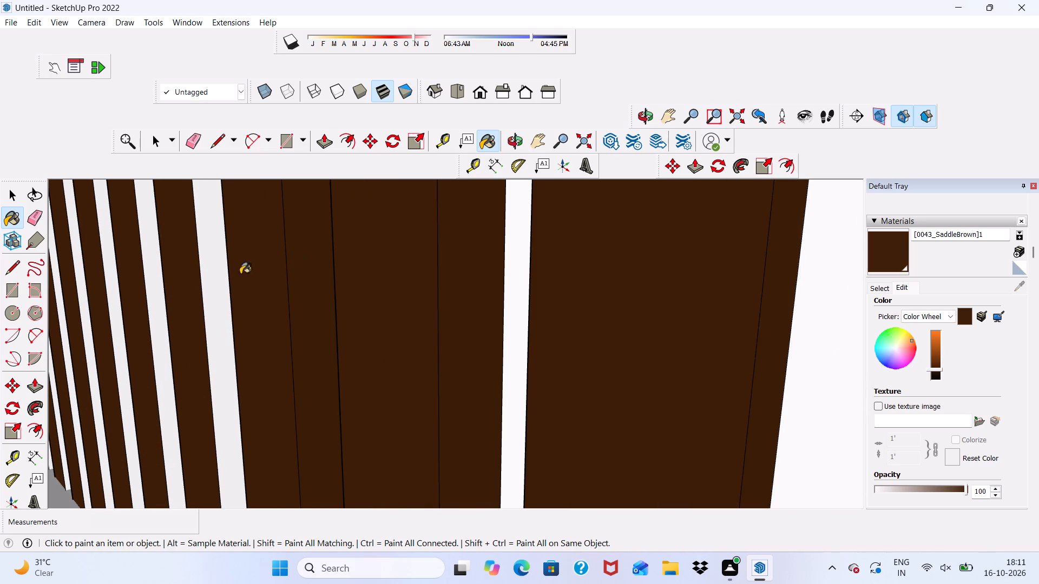
click(206, 259)
click(139, 274)
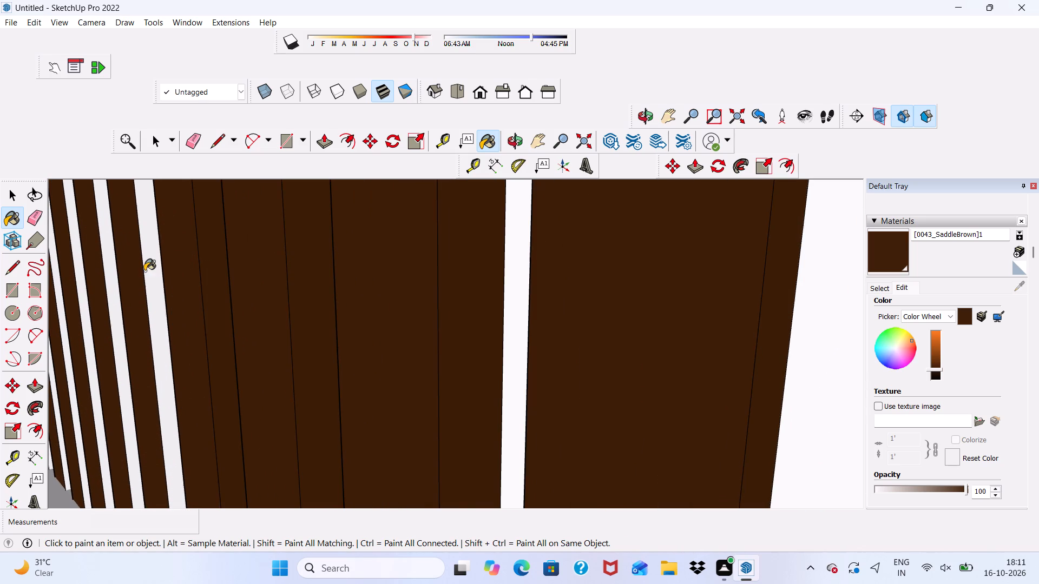
click(148, 268)
Paint the outer-corner-facing side faces of the next three slats below the window, toward its garage-side end, with dark SaddleBrown.
scroll(148, 268, down, 10)
middle_drag(146, 335, 270, 311)
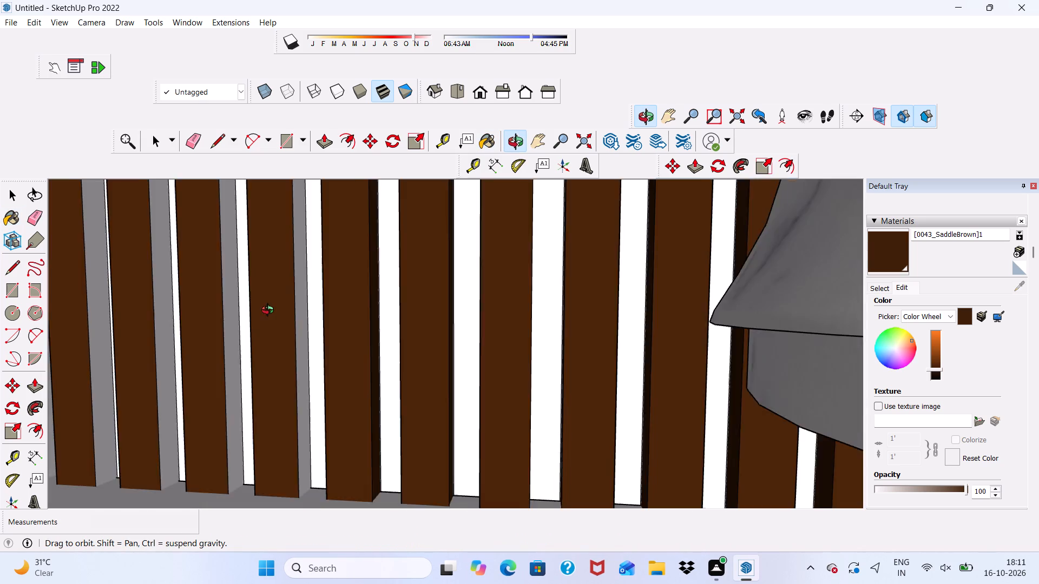
middle_drag(270, 311, 182, 353)
scroll(202, 318, up, 5)
scroll(194, 294, down, 1)
click(193, 293)
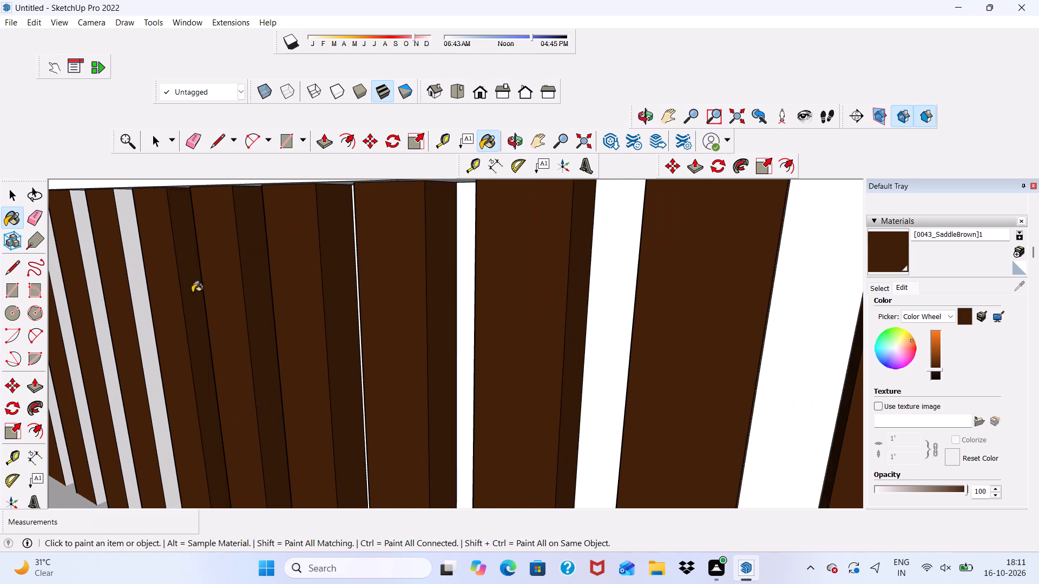
scroll(115, 292, up, 2)
scroll(136, 277, down, 1)
click(136, 277)
scroll(124, 292, down, 1)
scroll(108, 304, up, 4)
scroll(94, 288, down, 1)
click(94, 288)
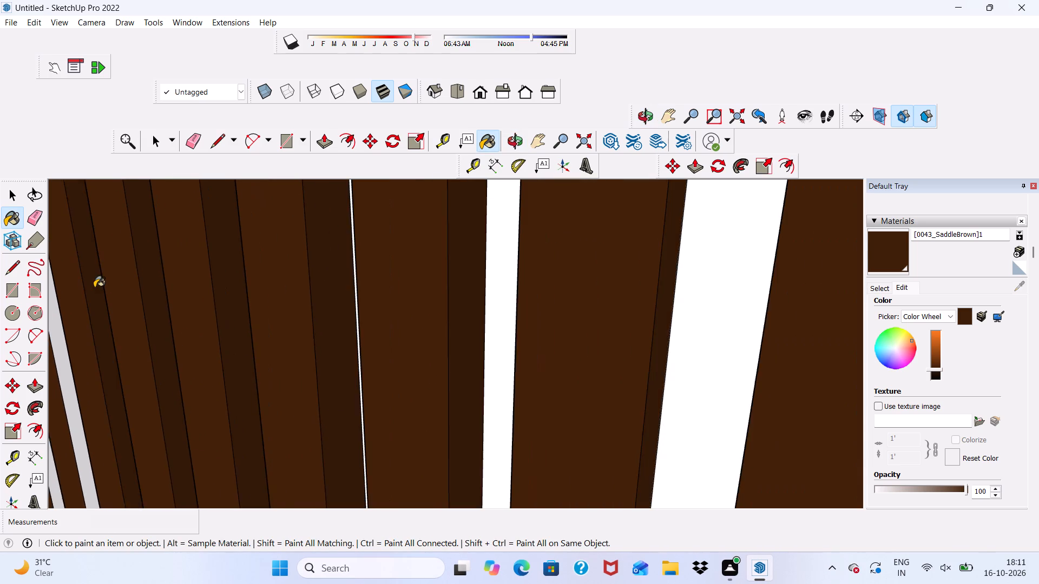
Paint the leftover garage-facing side face of the full-height slat beside the window's garage-side edge with dark SaddleBrown.
scroll(94, 288, down, 10)
middle_drag(505, 417, 596, 341)
scroll(133, 290, down, 10)
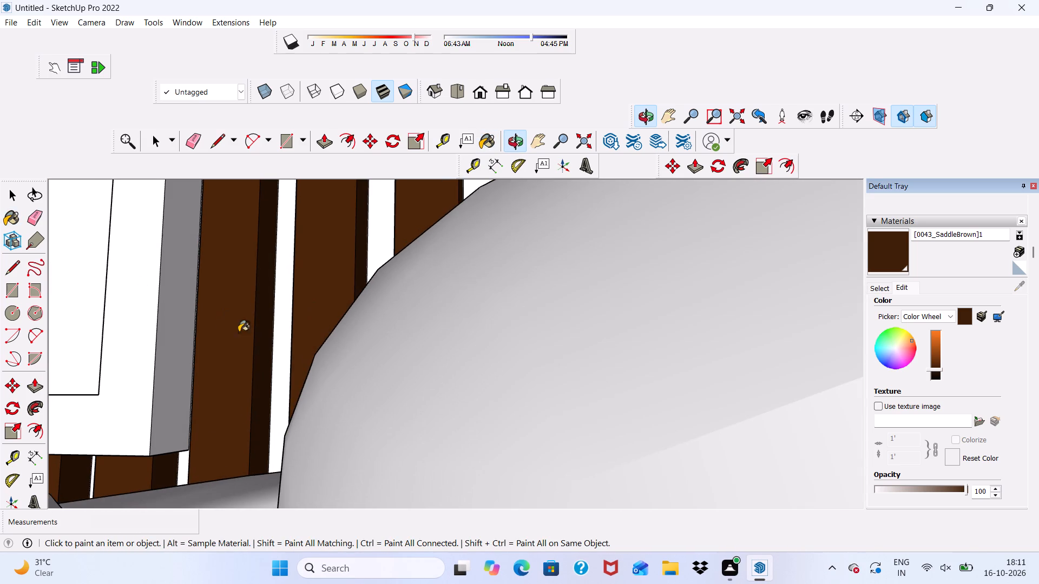
scroll(239, 332, down, 1)
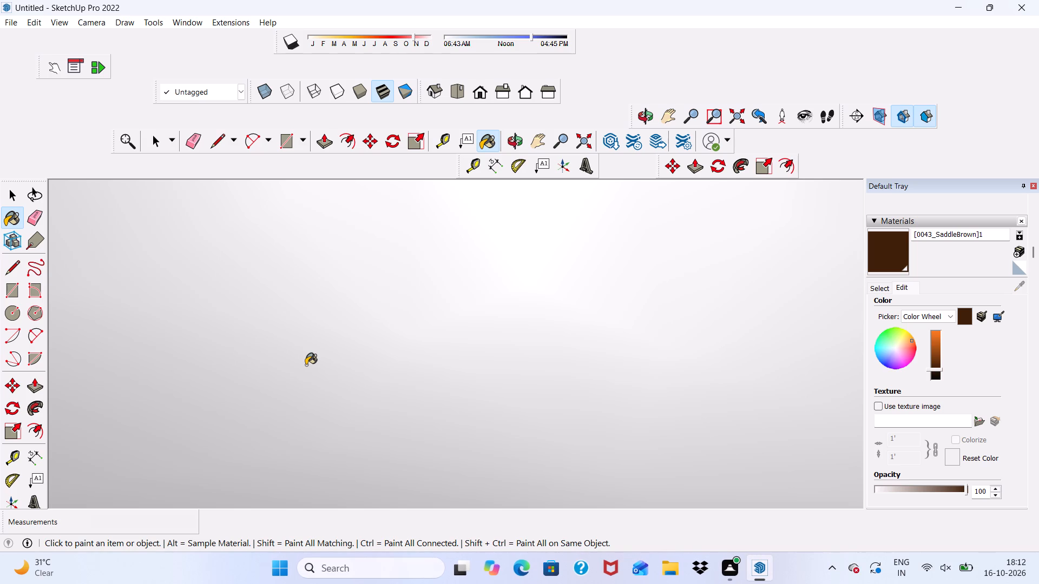
scroll(307, 370, down, 10)
scroll(262, 365, down, 13)
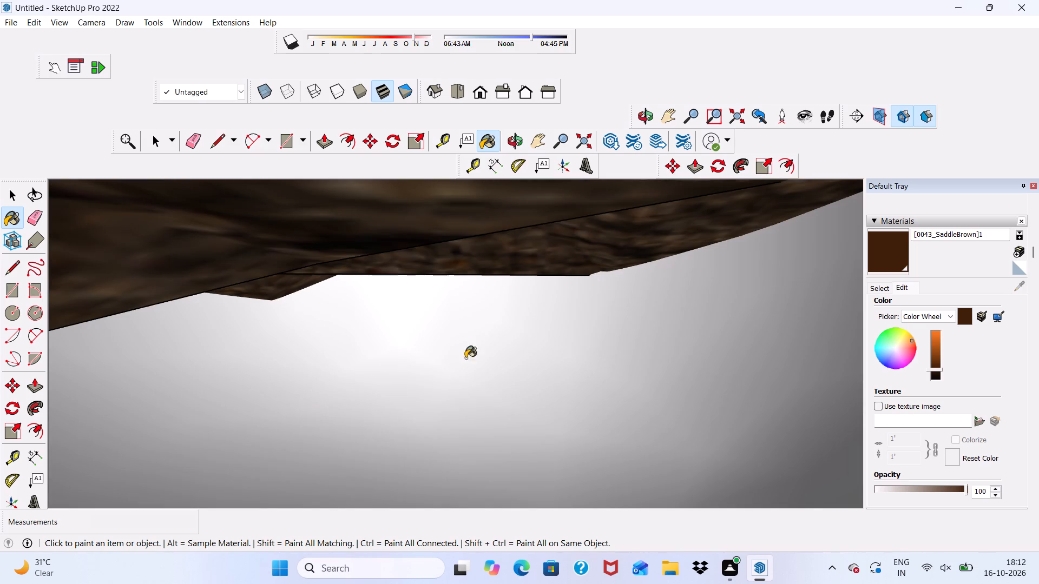
click(481, 92)
scroll(465, 353, down, 6)
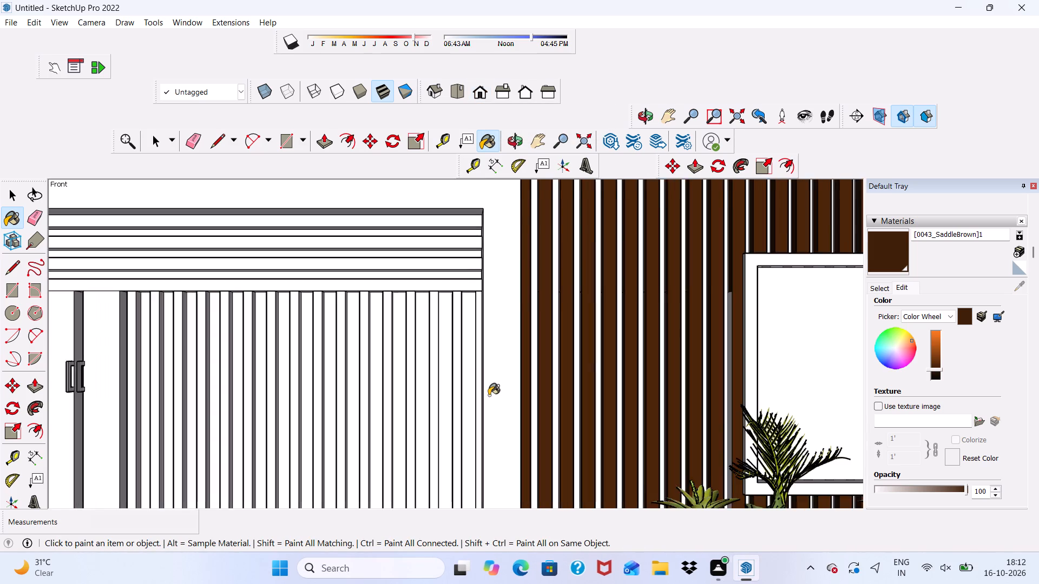
scroll(489, 395, down, 7)
middle_drag(581, 481, 661, 558)
scroll(648, 469, up, 15)
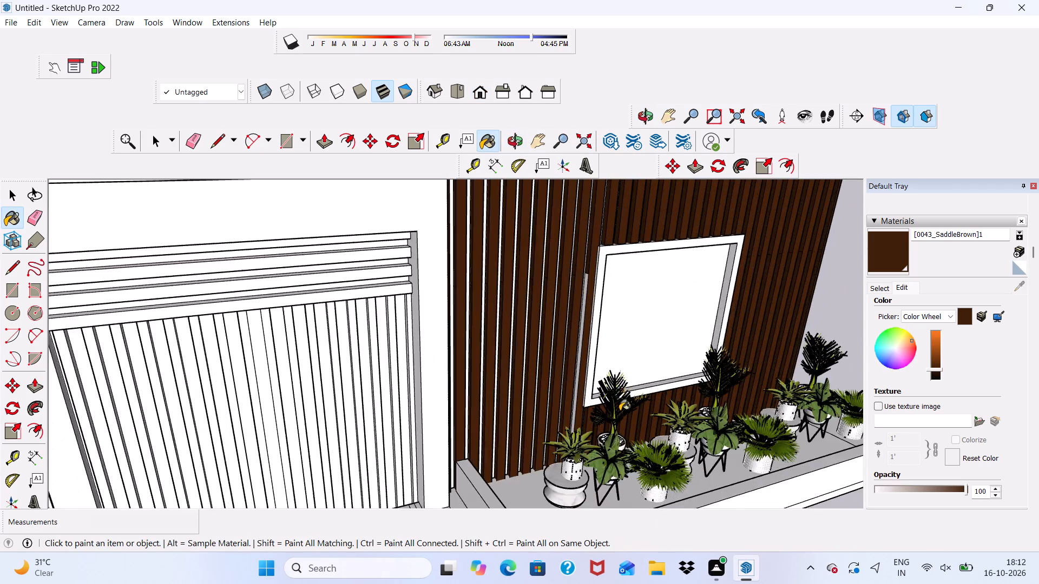
scroll(620, 411, up, 8)
scroll(540, 482, up, 20)
scroll(556, 389, up, 1)
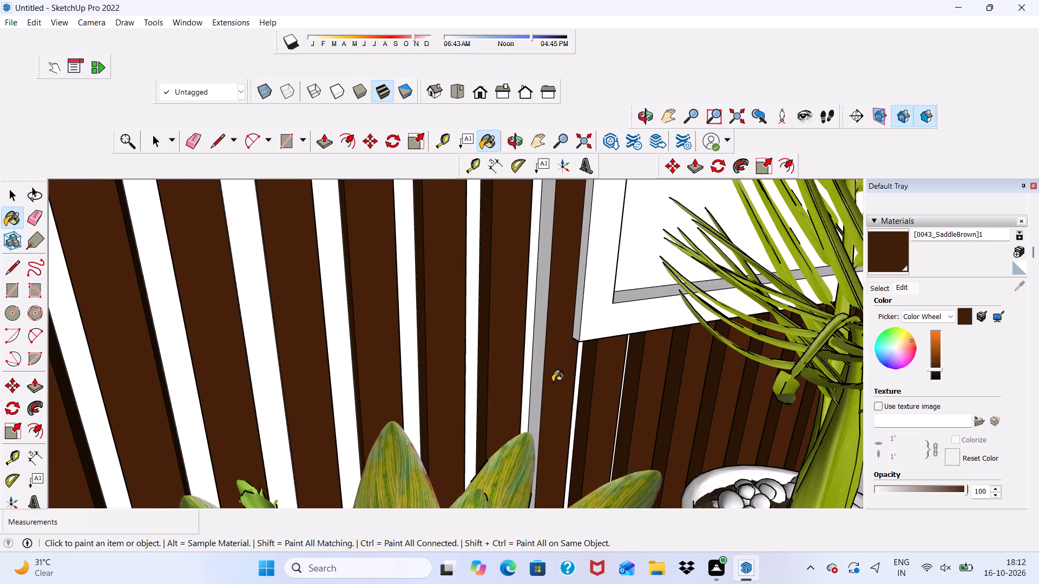
scroll(540, 361, up, 5)
scroll(540, 361, down, 4)
middle_drag(583, 416, 577, 419)
scroll(559, 409, up, 4)
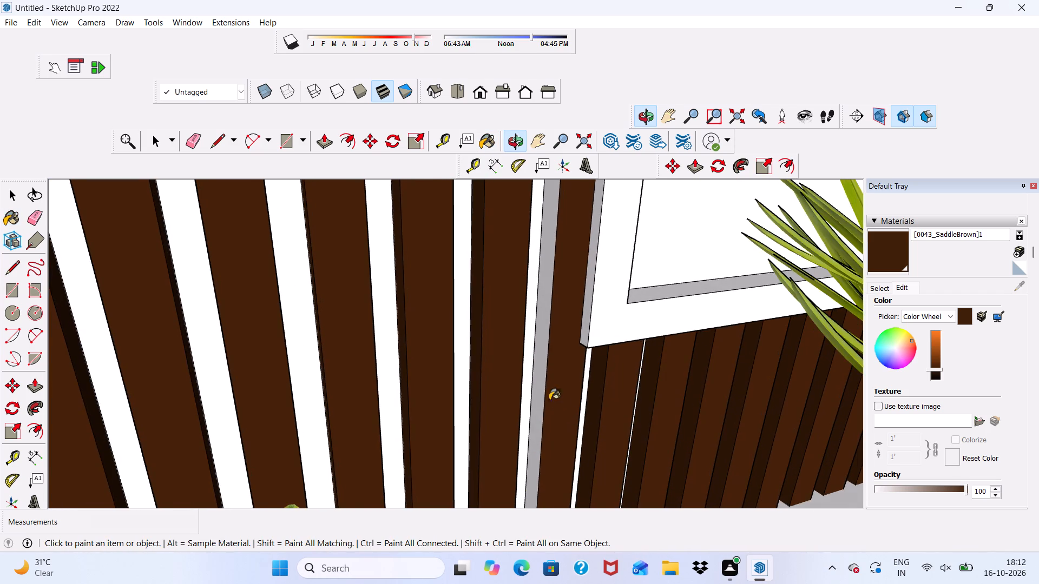
click(541, 388)
click(529, 387)
scroll(537, 390, down, 7)
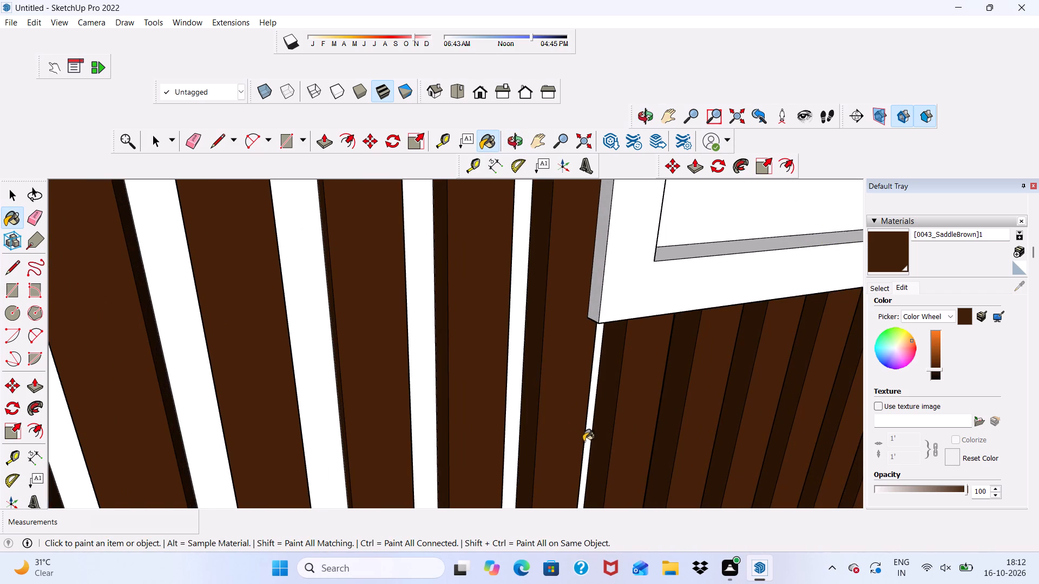
Paint the outer-corner-facing side faces of the last four slats at the window's garage-side end with dark SaddleBrown.
middle_drag(583, 441, 325, 380)
scroll(417, 417, up, 3)
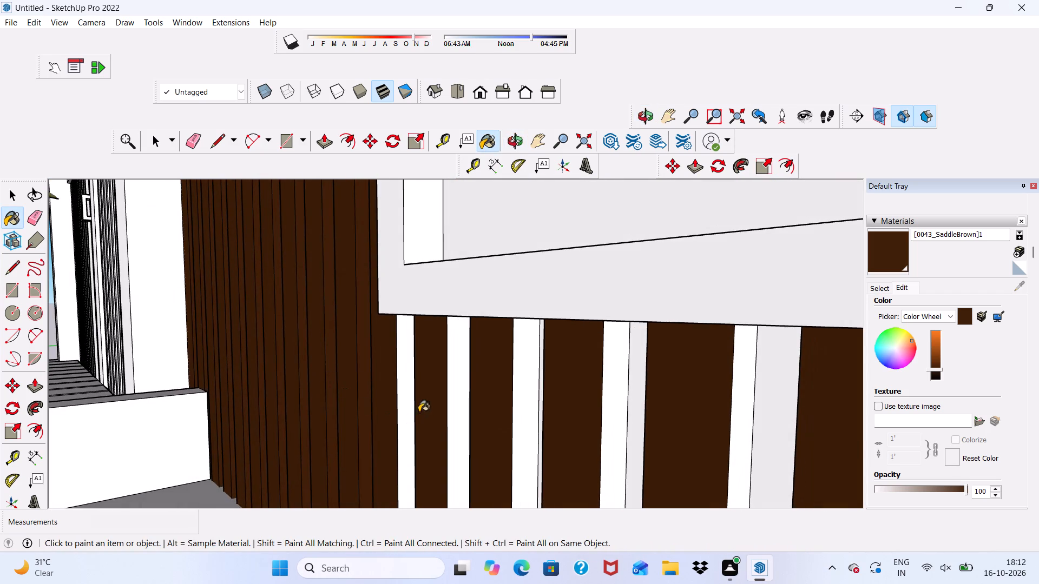
scroll(419, 412, up, 1)
click(402, 369)
click(474, 415)
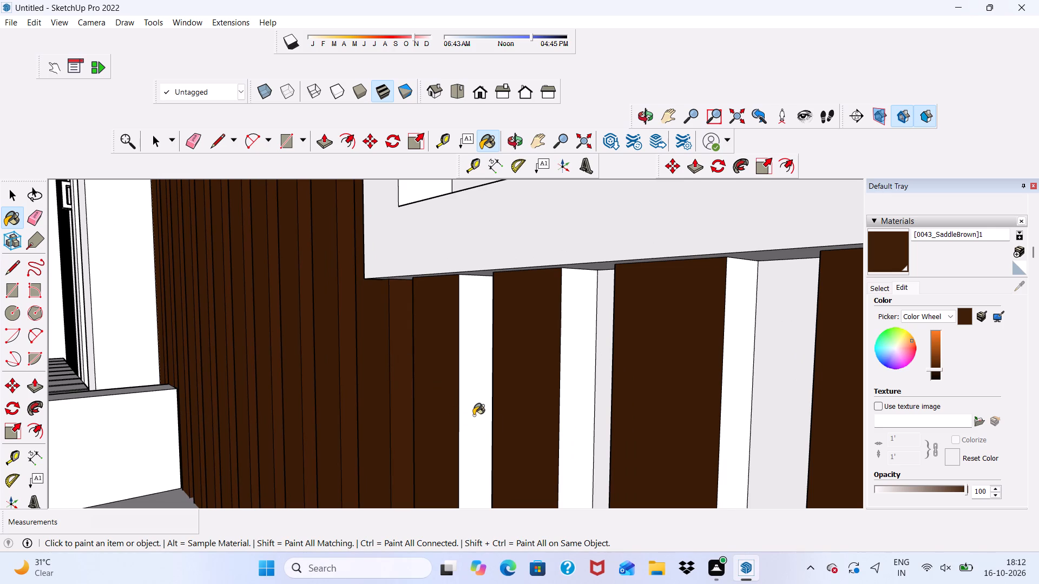
click(569, 419)
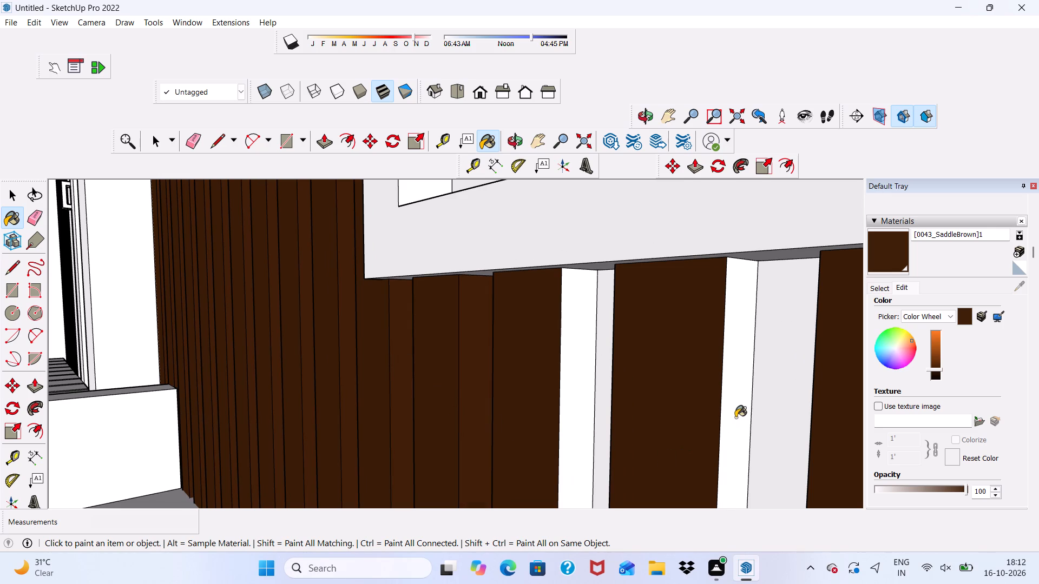
click(735, 417)
Examine the slat cladding around the ground-floor window and behind the planter for any faces left unpainted.
scroll(597, 410, down, 6)
scroll(772, 423, up, 1)
scroll(680, 375, down, 11)
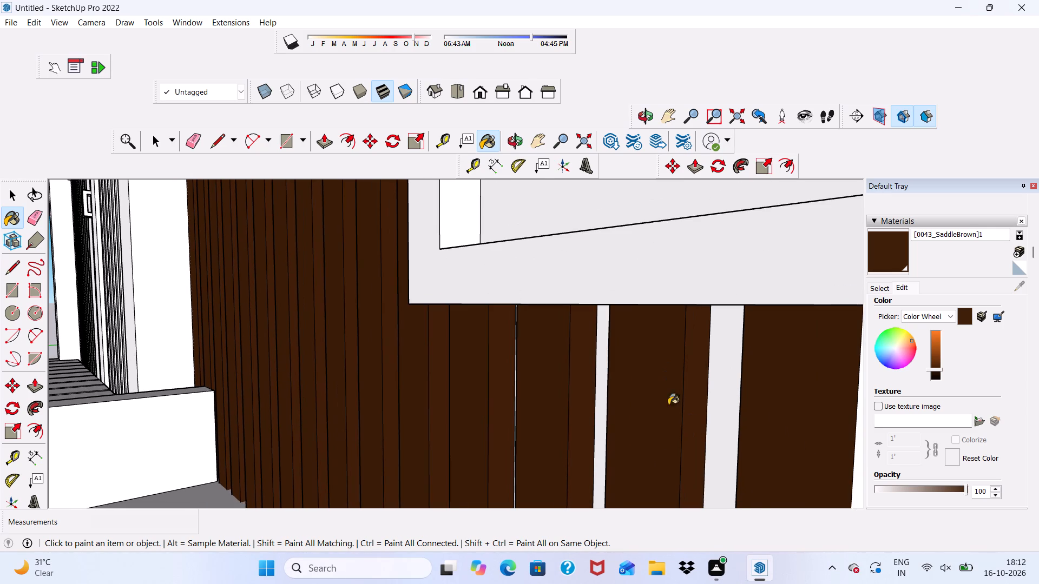
scroll(668, 405, down, 14)
scroll(382, 338, up, 1)
scroll(306, 323, down, 8)
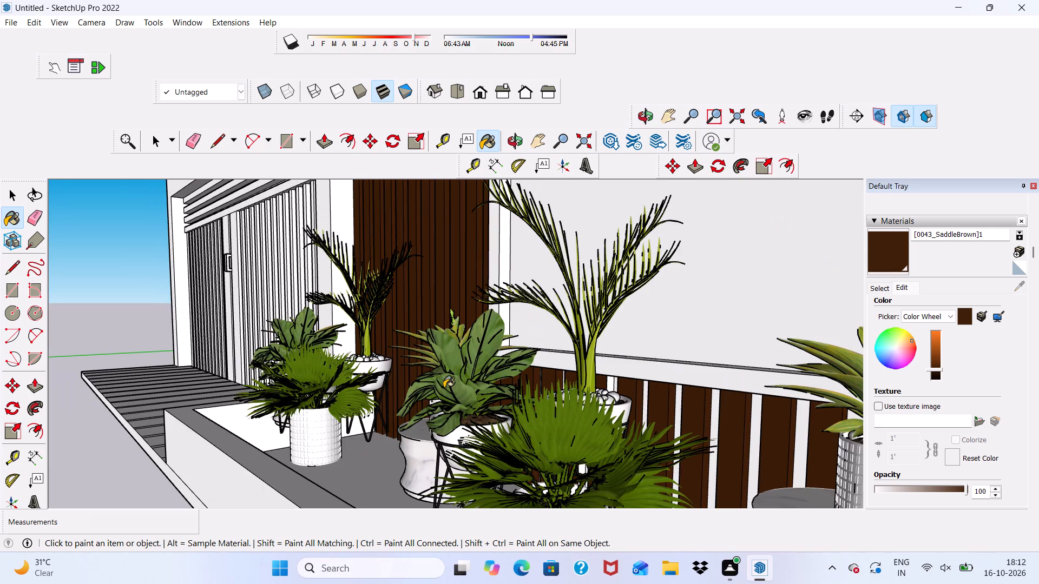
scroll(444, 388, down, 1)
middle_drag(444, 388, 695, 383)
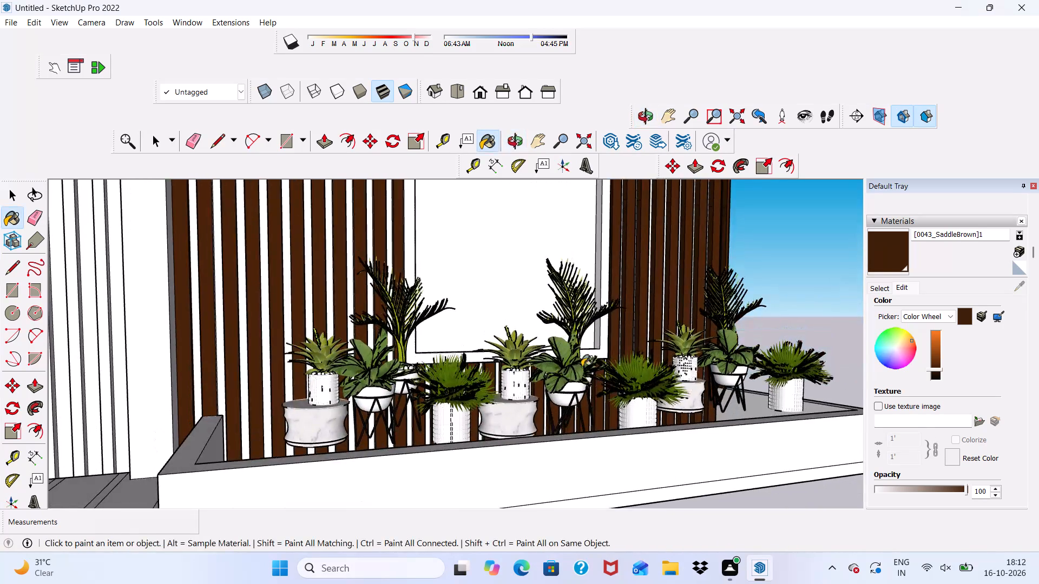
scroll(576, 380, down, 14)
scroll(552, 426, up, 3)
scroll(552, 426, down, 1)
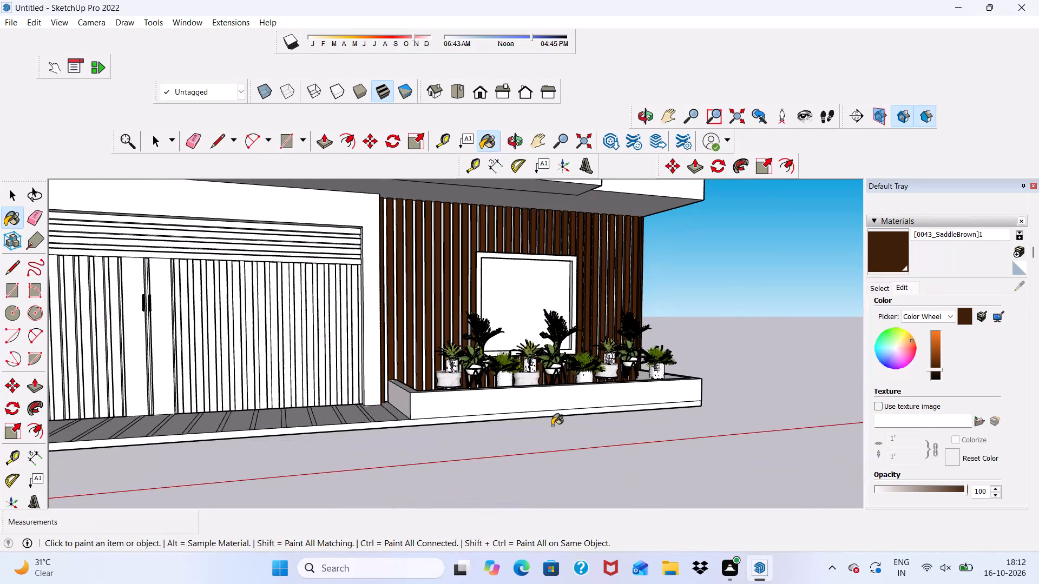
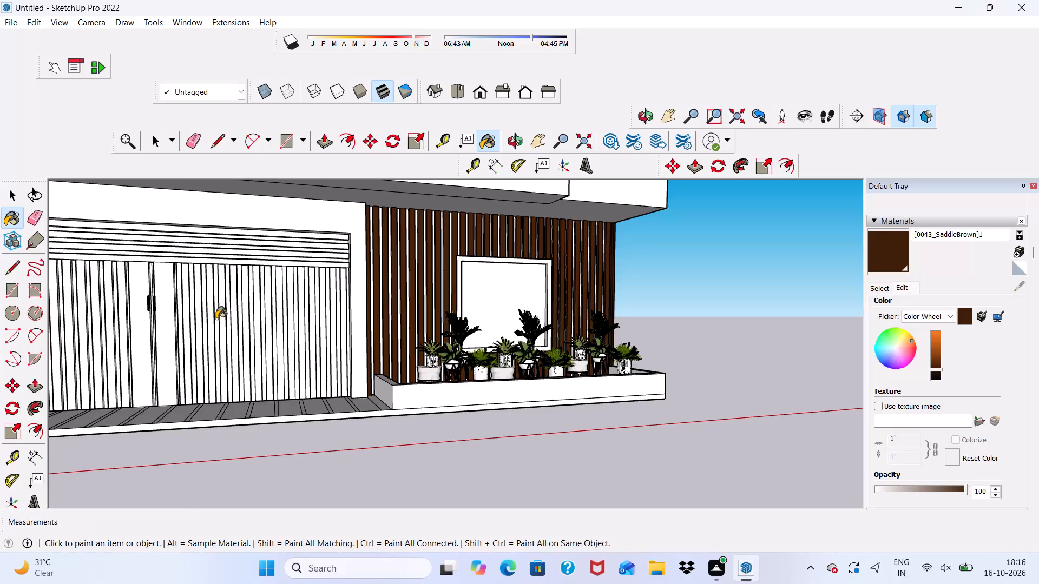
Change the hue of the [0043_SaddleBrown]1 material on the cladding slats to dark olive green.
key(space)
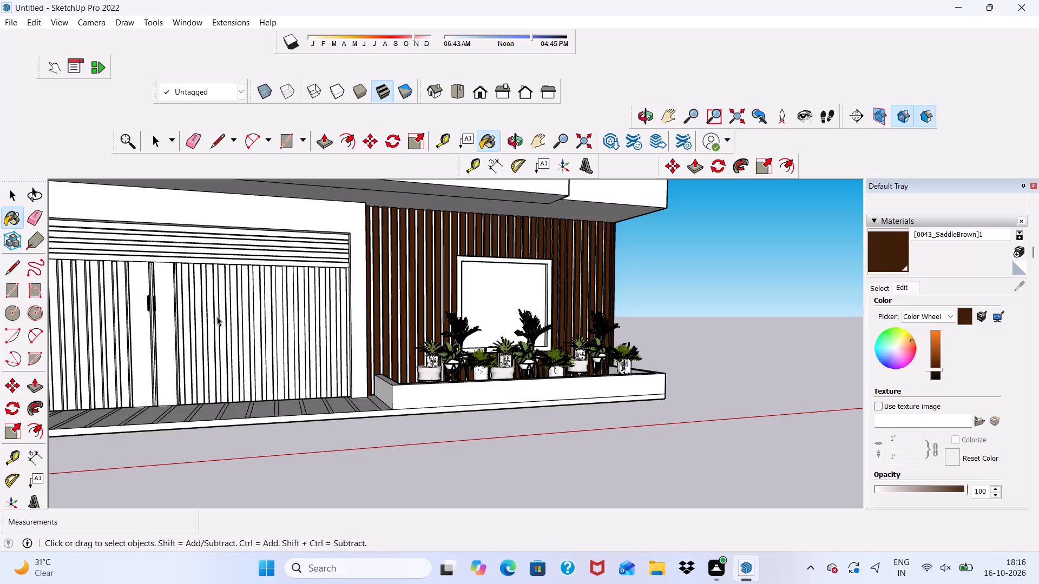
scroll(283, 323, down, 3)
middle_drag(311, 361, 211, 348)
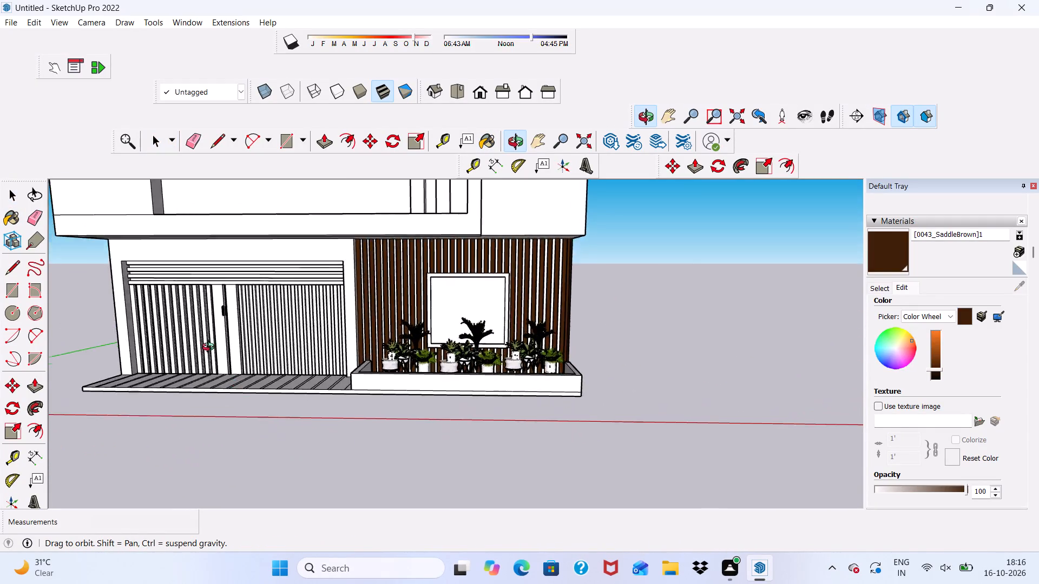
middle_drag(211, 348, 208, 343)
scroll(199, 288, up, 9)
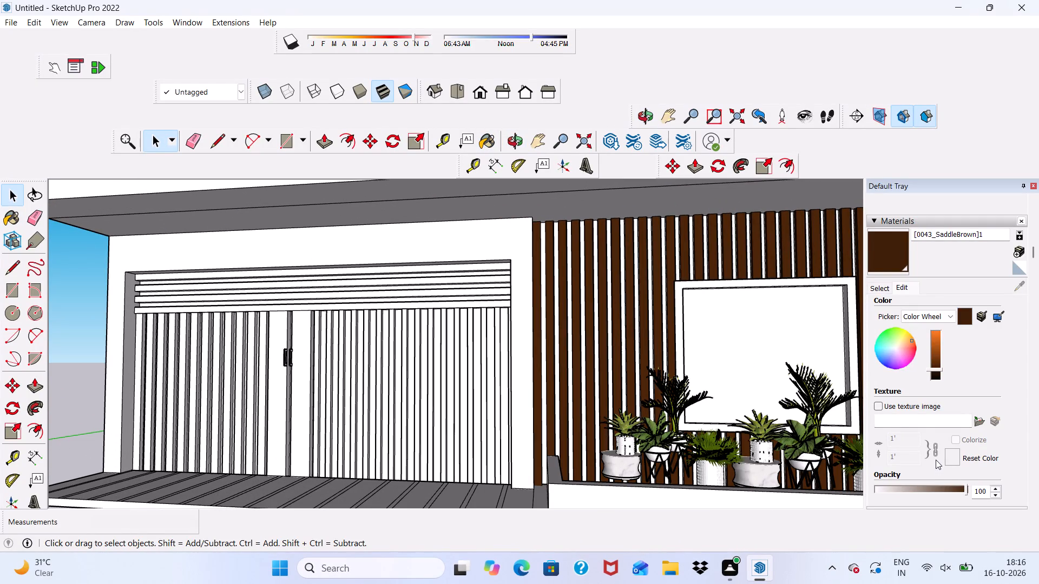
scroll(932, 424, up, 1)
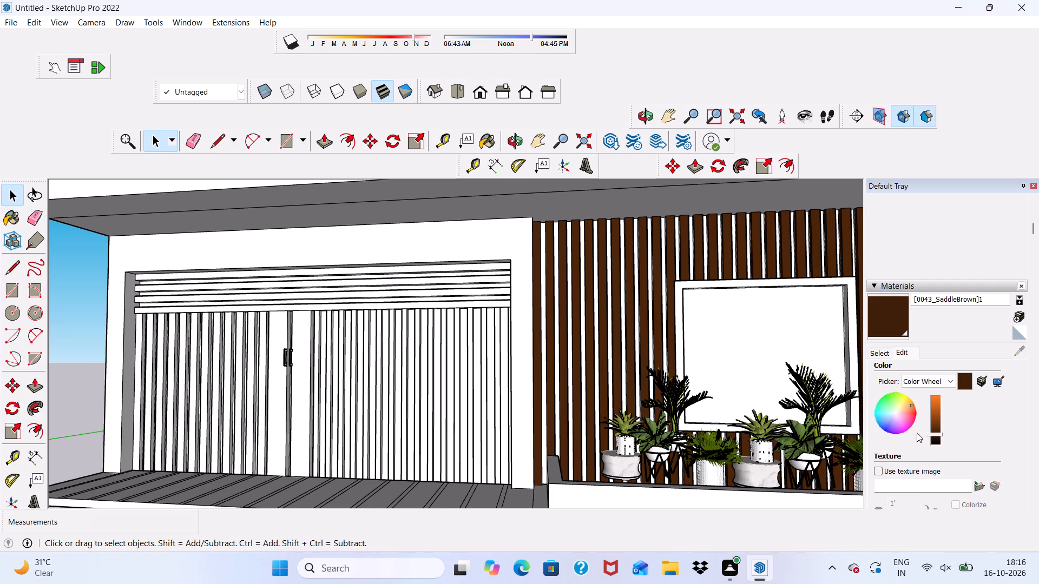
double_click(903, 397)
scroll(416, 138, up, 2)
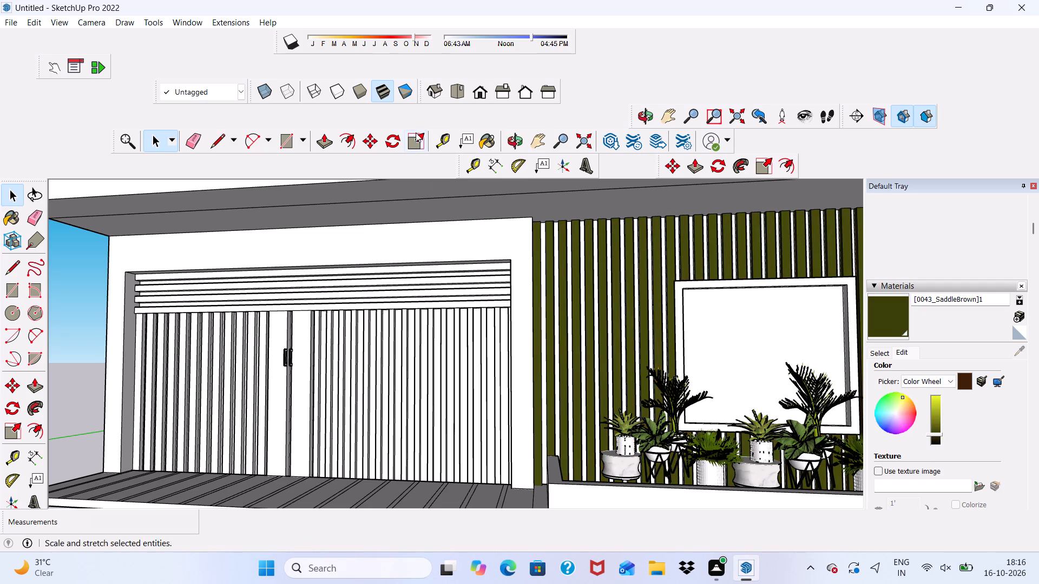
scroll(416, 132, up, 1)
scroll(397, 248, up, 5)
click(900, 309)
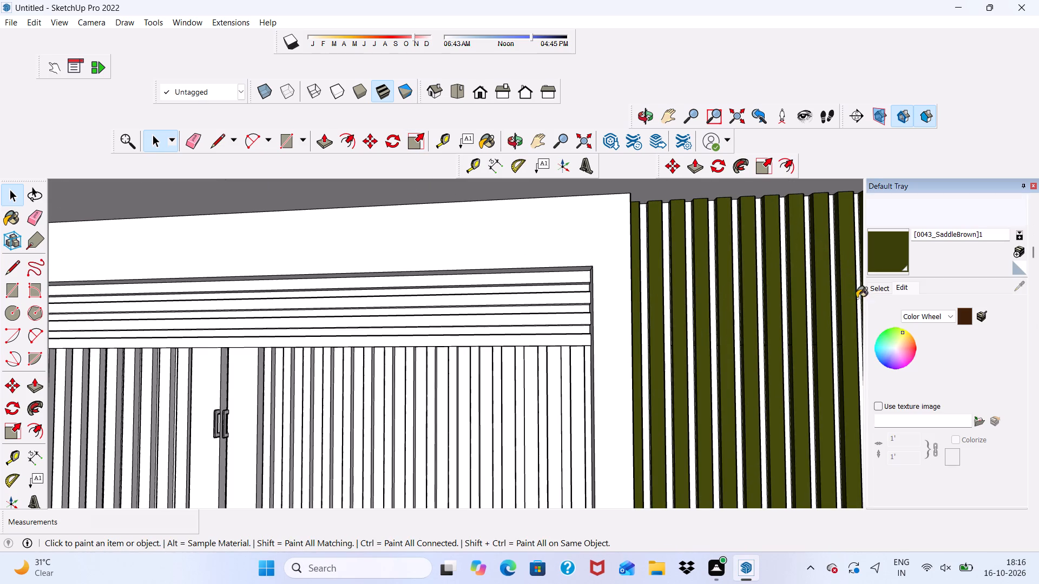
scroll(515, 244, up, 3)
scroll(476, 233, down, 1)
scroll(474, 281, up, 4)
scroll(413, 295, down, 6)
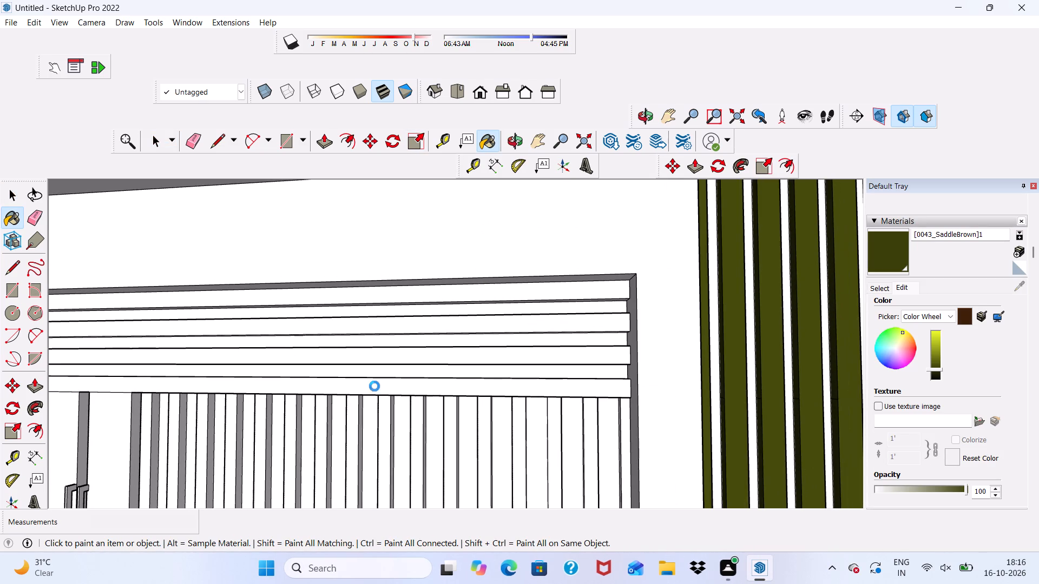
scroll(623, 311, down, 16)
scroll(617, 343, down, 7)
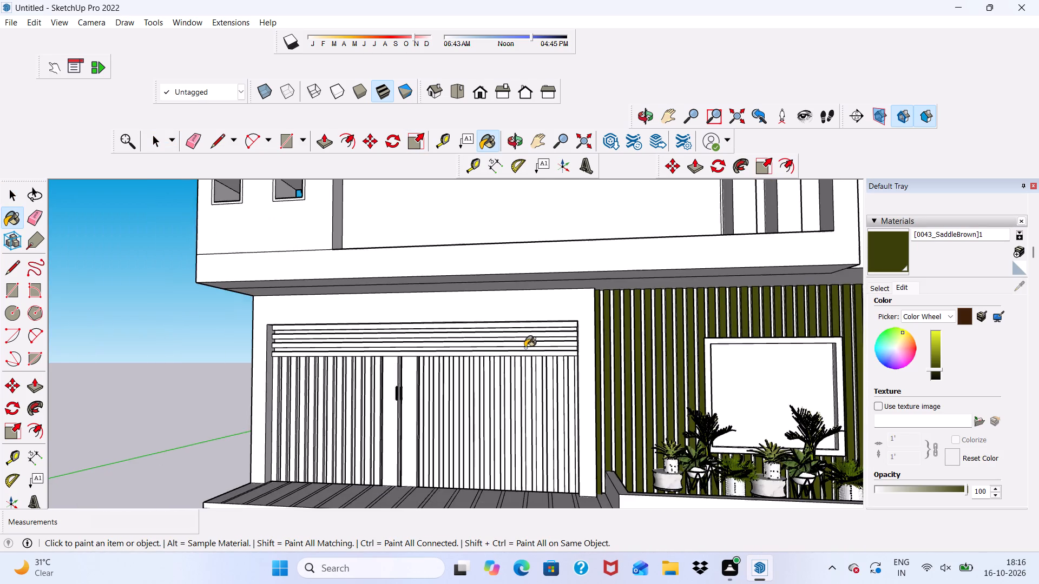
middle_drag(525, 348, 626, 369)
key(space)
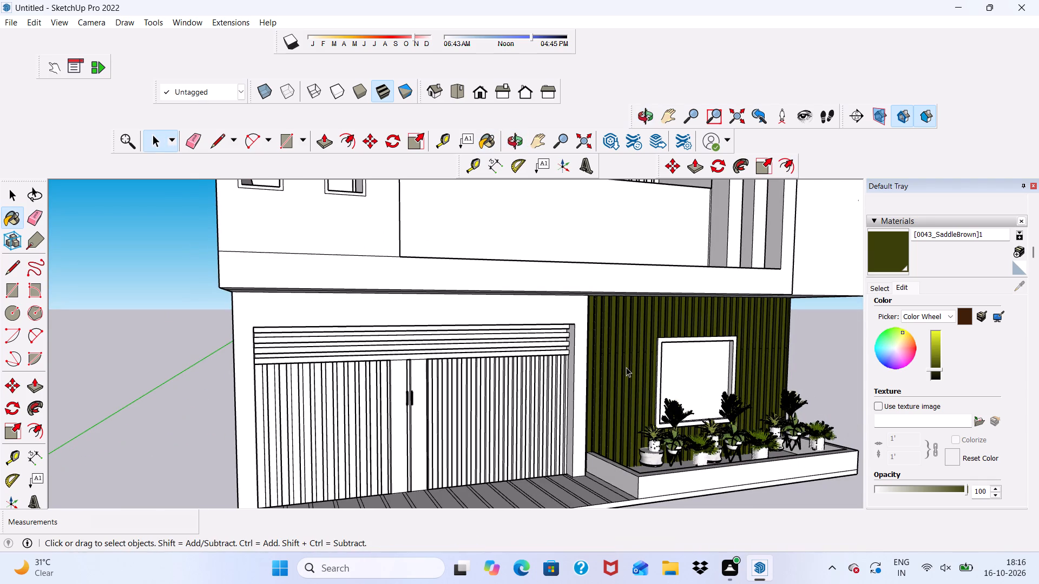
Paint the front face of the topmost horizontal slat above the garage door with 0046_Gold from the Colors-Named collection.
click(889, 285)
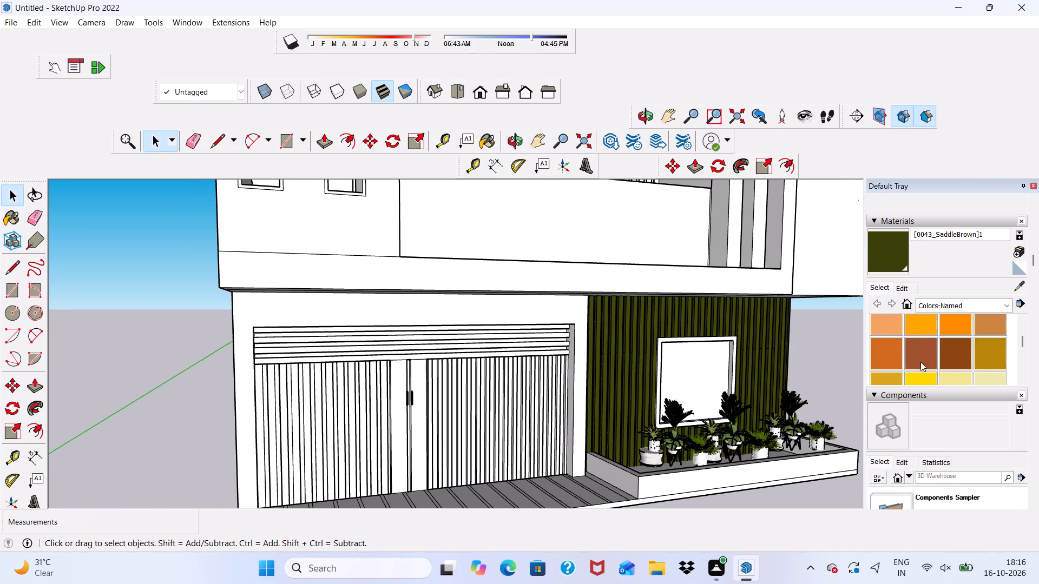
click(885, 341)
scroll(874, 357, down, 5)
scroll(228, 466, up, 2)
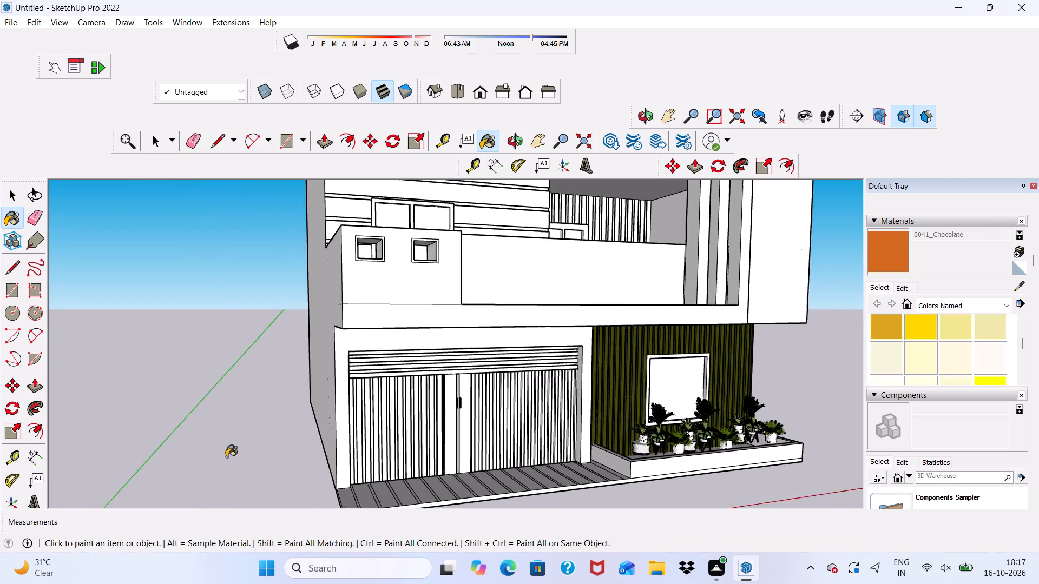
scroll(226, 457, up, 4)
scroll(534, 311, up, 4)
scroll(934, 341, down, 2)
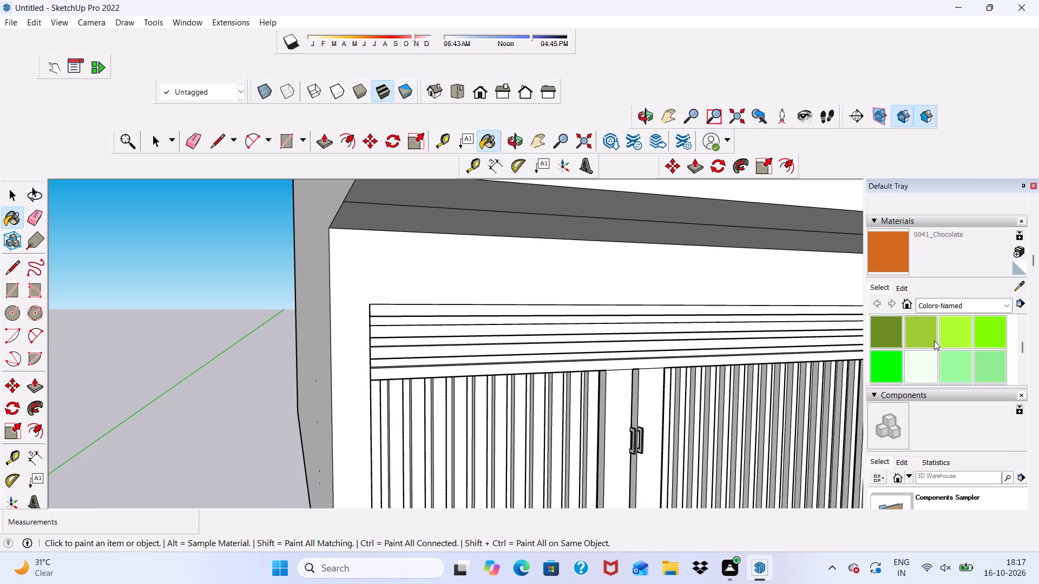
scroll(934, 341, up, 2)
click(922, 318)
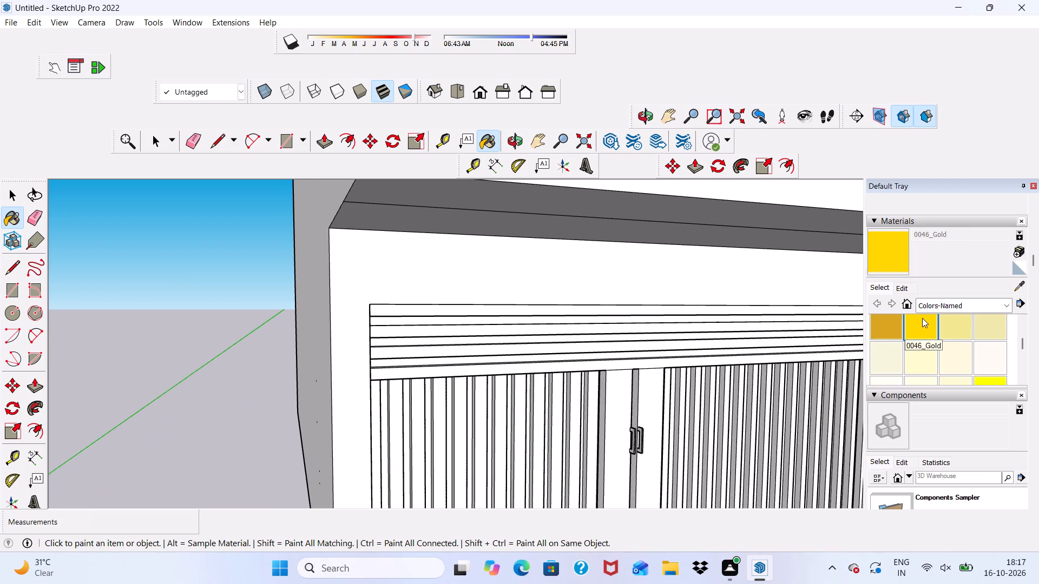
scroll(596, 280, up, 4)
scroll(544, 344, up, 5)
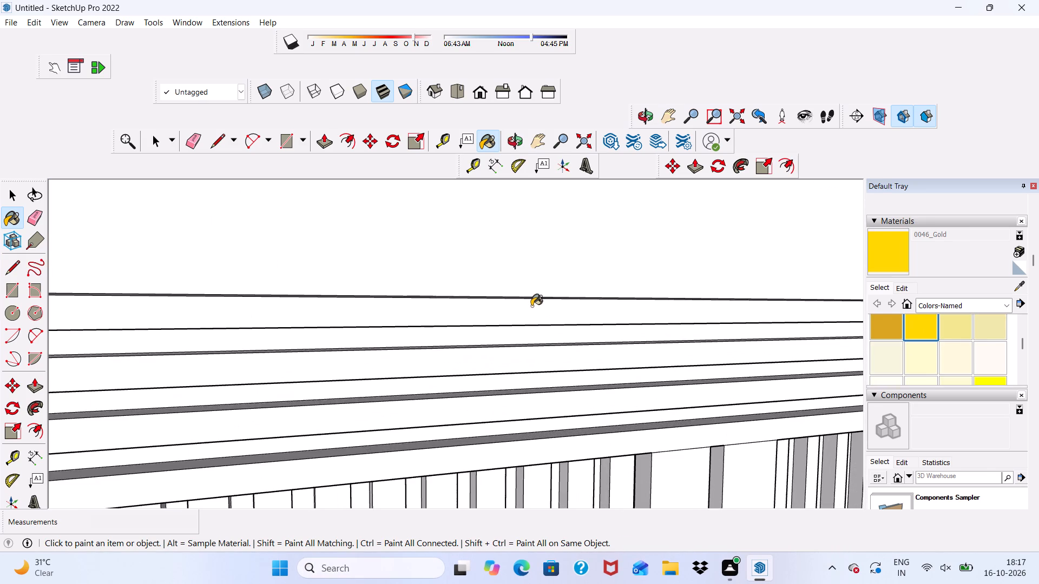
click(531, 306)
Paint the front face of the topmost horizontal slat above the garage door with 0045_Goldenrod.
scroll(568, 356, down, 1)
middle_drag(568, 356, 420, 346)
scroll(419, 341, up, 1)
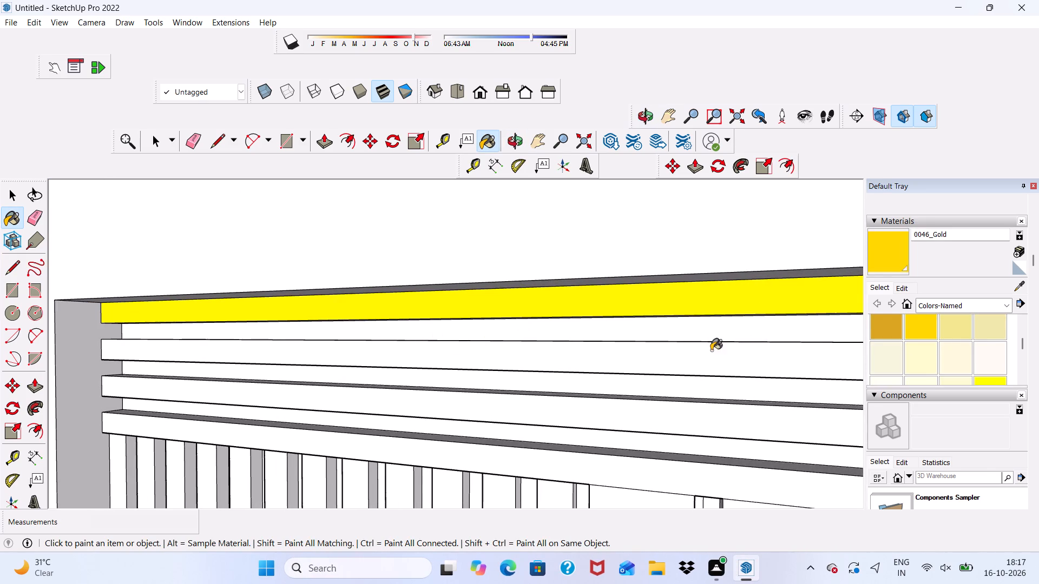
click(878, 329)
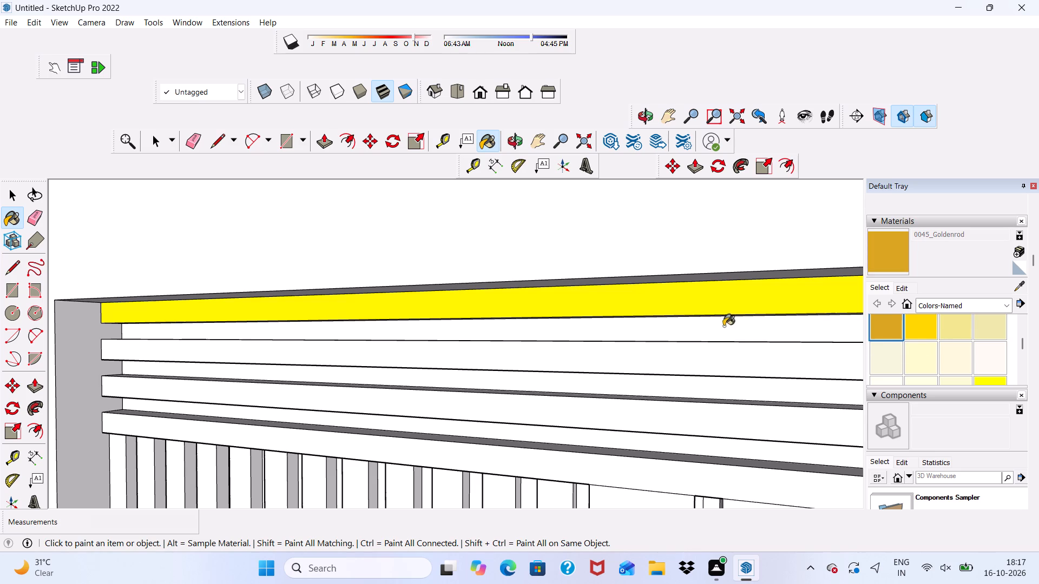
scroll(628, 328, up, 3)
click(617, 291)
In the standard front view, paint the front faces of the other three horizontal slats above the garage door with 0045_Goldenrod.
scroll(617, 291, down, 4)
middle_drag(629, 341, 502, 426)
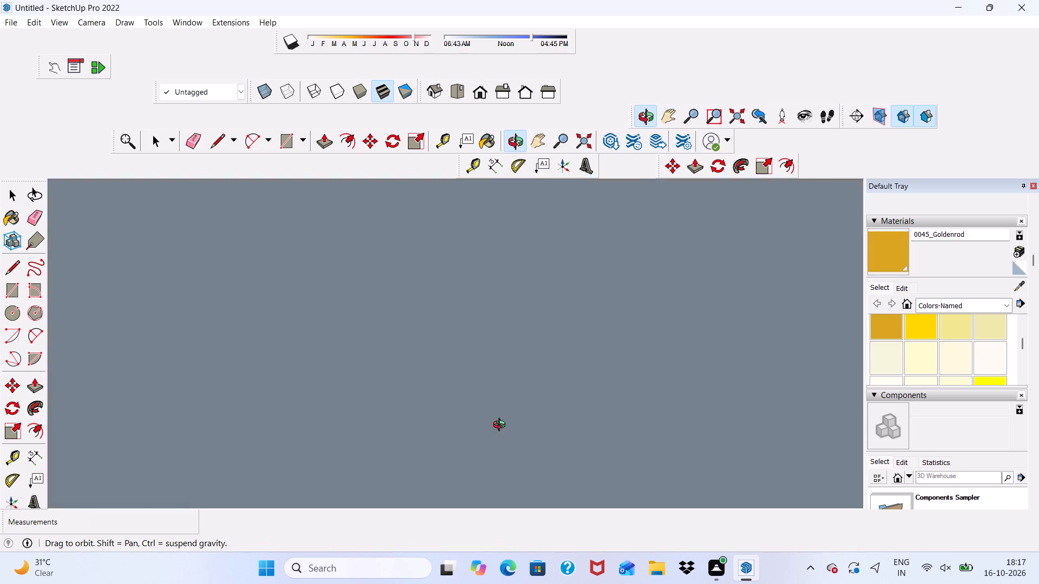
middle_drag(502, 426, 596, 417)
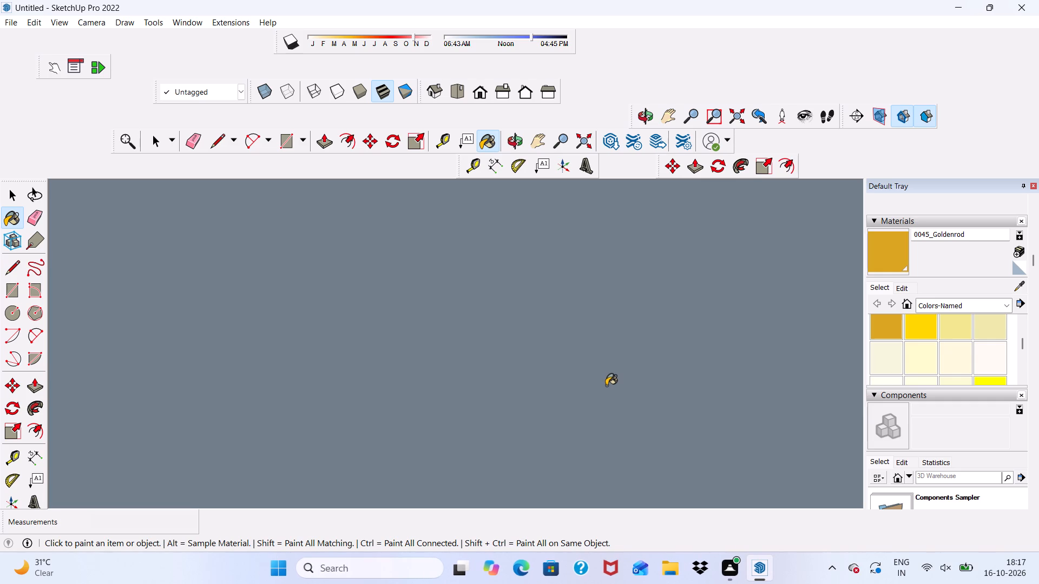
scroll(574, 371, down, 20)
scroll(574, 371, down, 16)
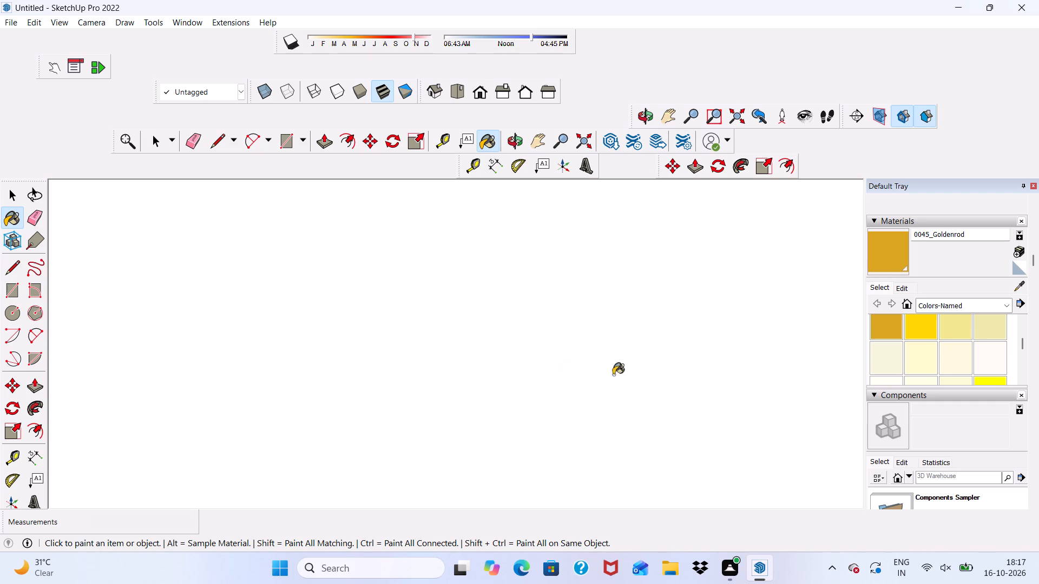
scroll(613, 375, down, 7)
click(481, 89)
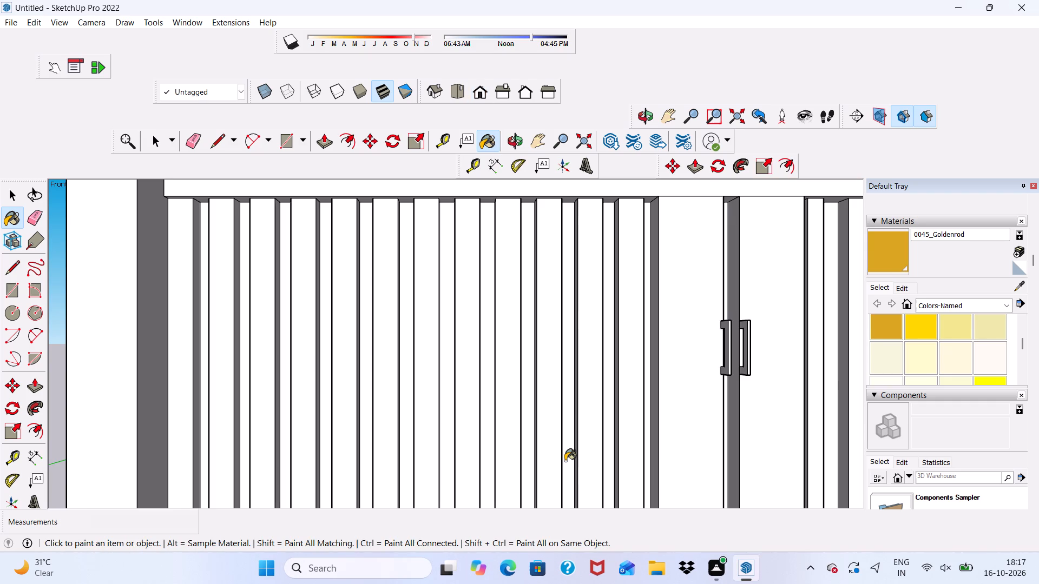
scroll(559, 447, down, 11)
scroll(503, 313, up, 12)
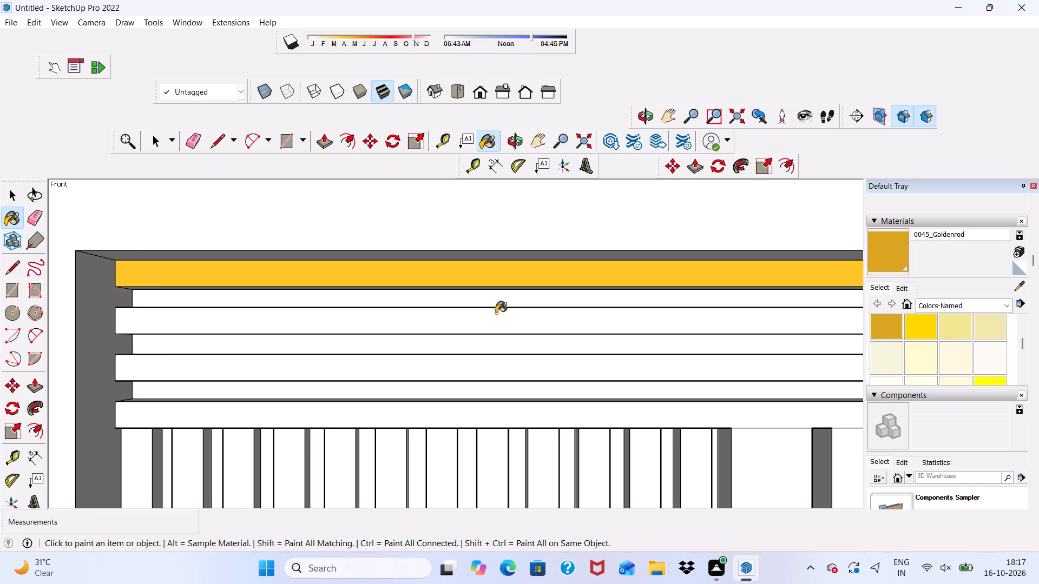
click(496, 313)
scroll(481, 332, down, 1)
scroll(425, 350, up, 2)
click(377, 370)
click(349, 423)
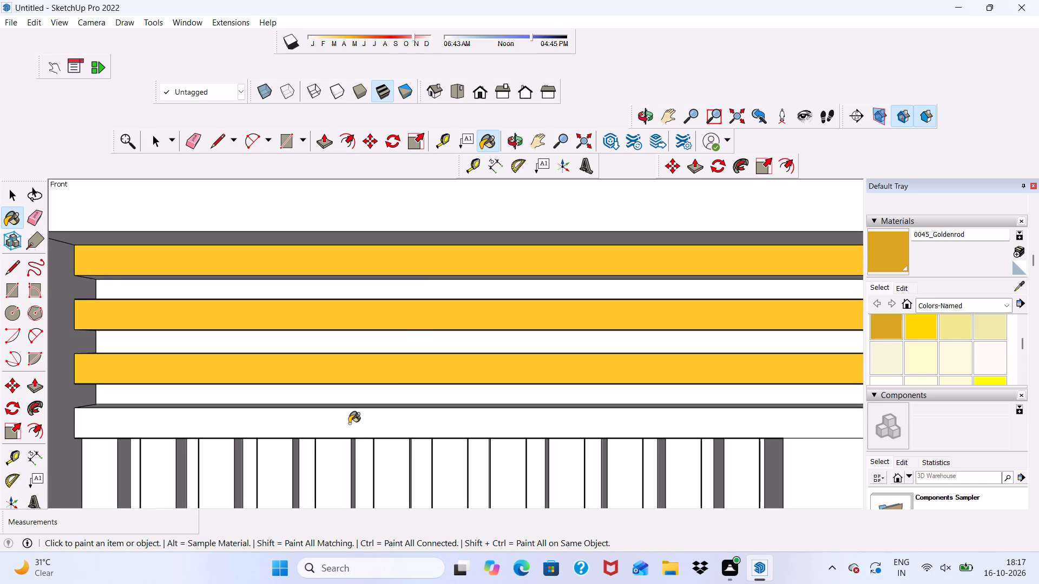
Paint the three recessed strips between the horizontal slats and the slat top faces beneath them with 0045_Goldenrod.
scroll(290, 375, down, 5)
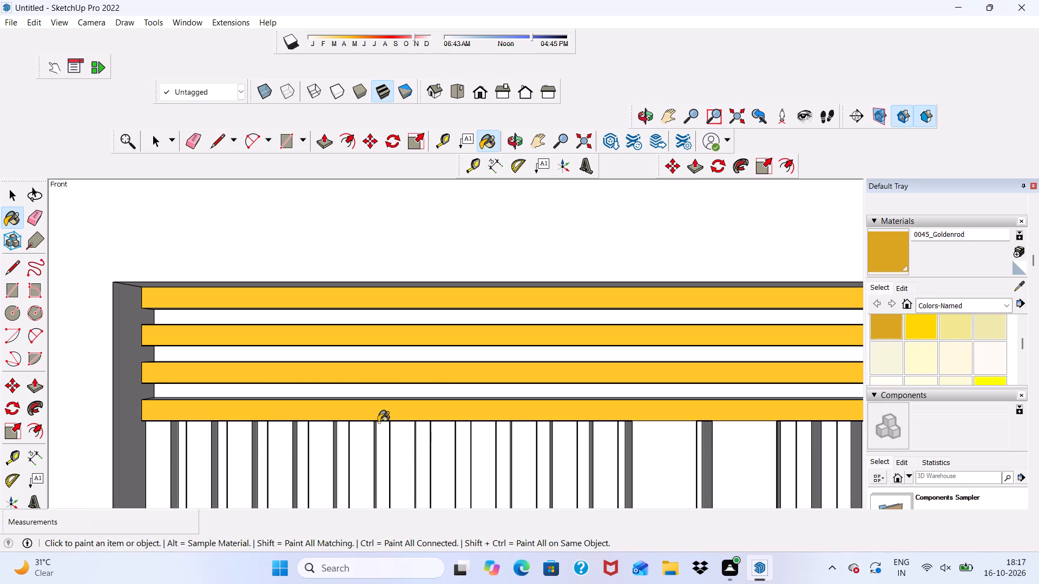
scroll(378, 421, up, 9)
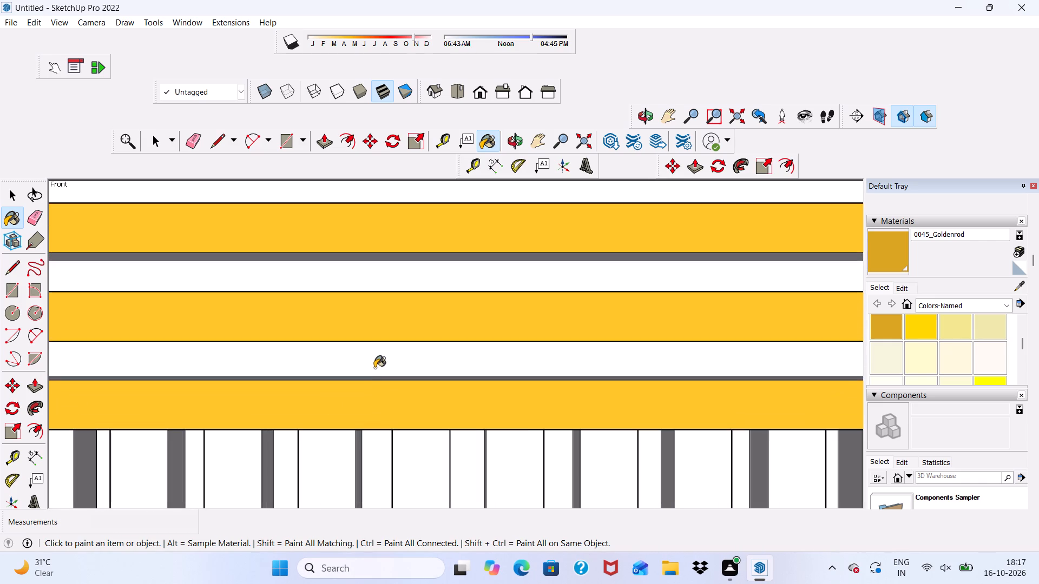
click(374, 367)
scroll(374, 367, down, 3)
middle_drag(389, 395, 391, 458)
scroll(358, 371, up, 5)
click(351, 381)
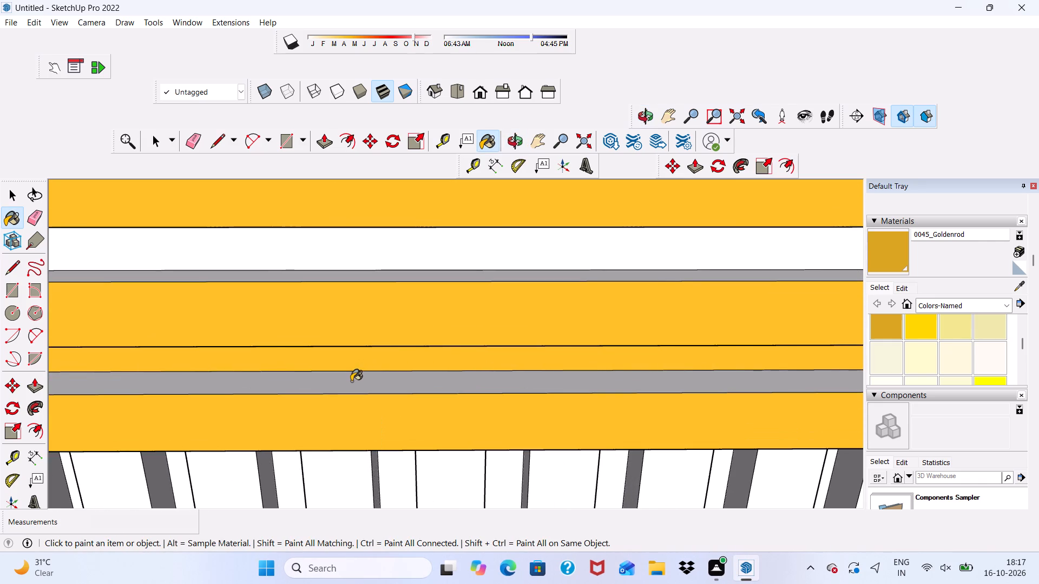
scroll(352, 284, up, 3)
double_click(352, 250)
click(359, 280)
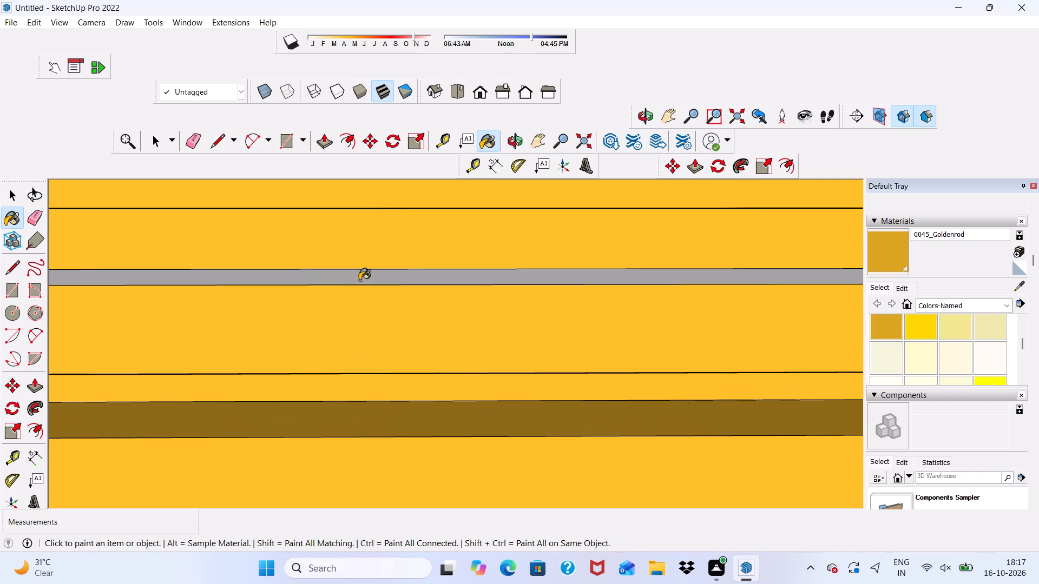
scroll(354, 303, down, 12)
scroll(436, 292, up, 8)
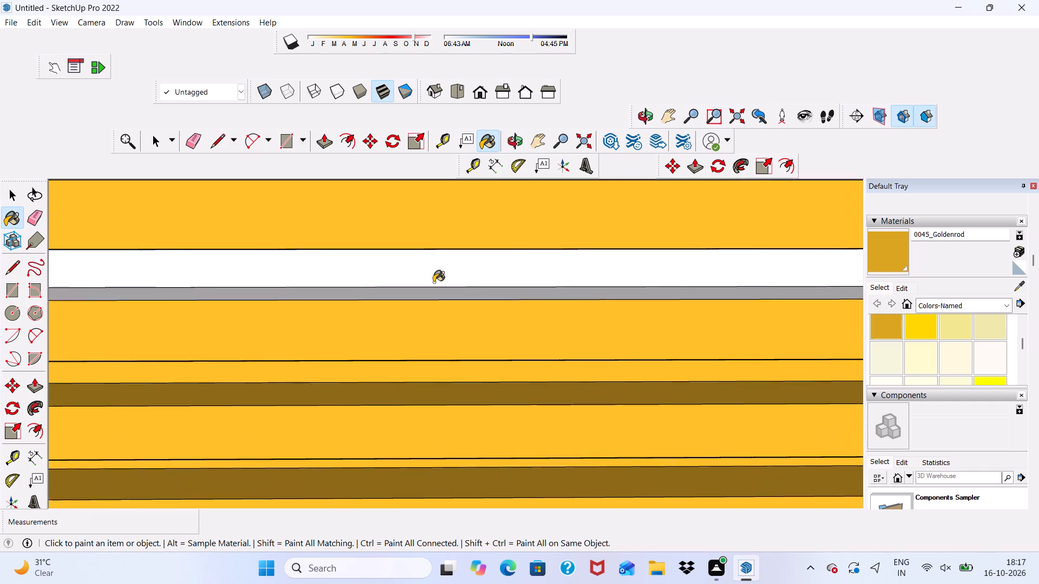
scroll(433, 282, up, 1)
click(432, 277)
click(431, 298)
Paint the undersides of the upper three horizontal slats above the garage door with 0045_Goldenrod.
scroll(411, 335, down, 9)
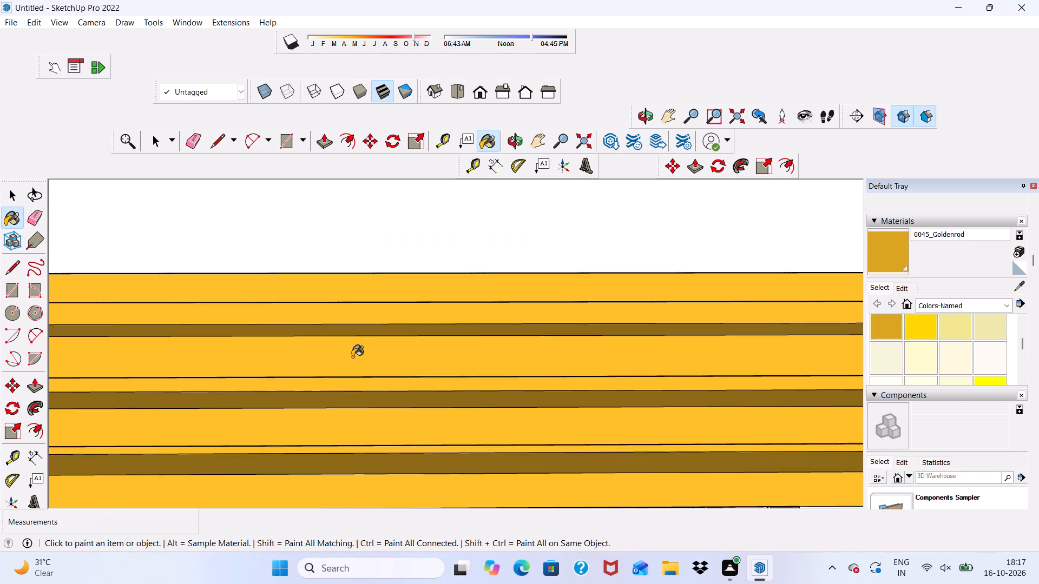
scroll(352, 357, down, 3)
middle_drag(449, 362, 474, 241)
scroll(369, 301, up, 5)
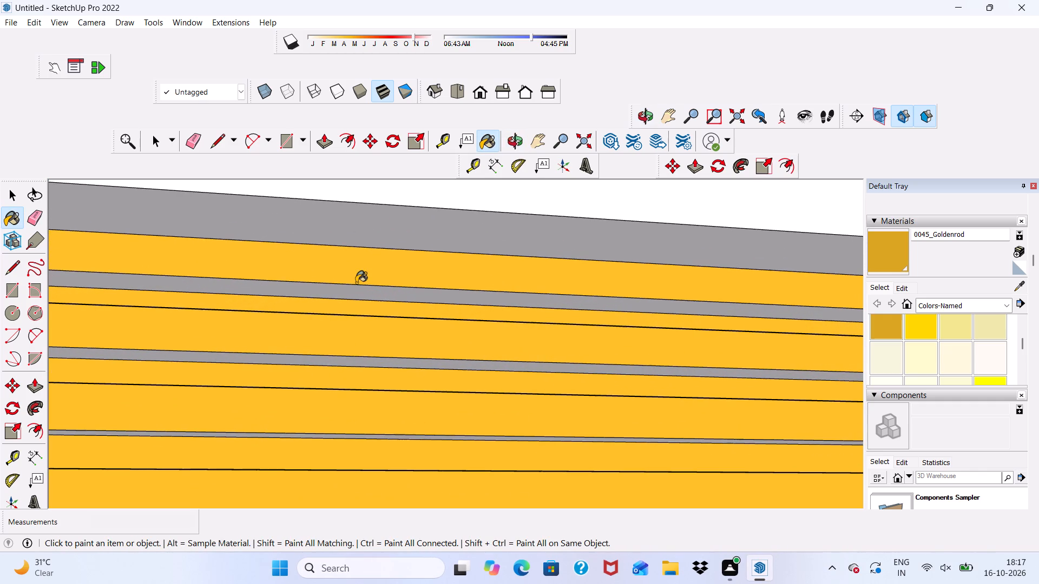
click(352, 290)
scroll(320, 363, up, 1)
click(320, 360)
scroll(329, 395, down, 4)
middle_drag(350, 434, 355, 363)
scroll(346, 415, up, 1)
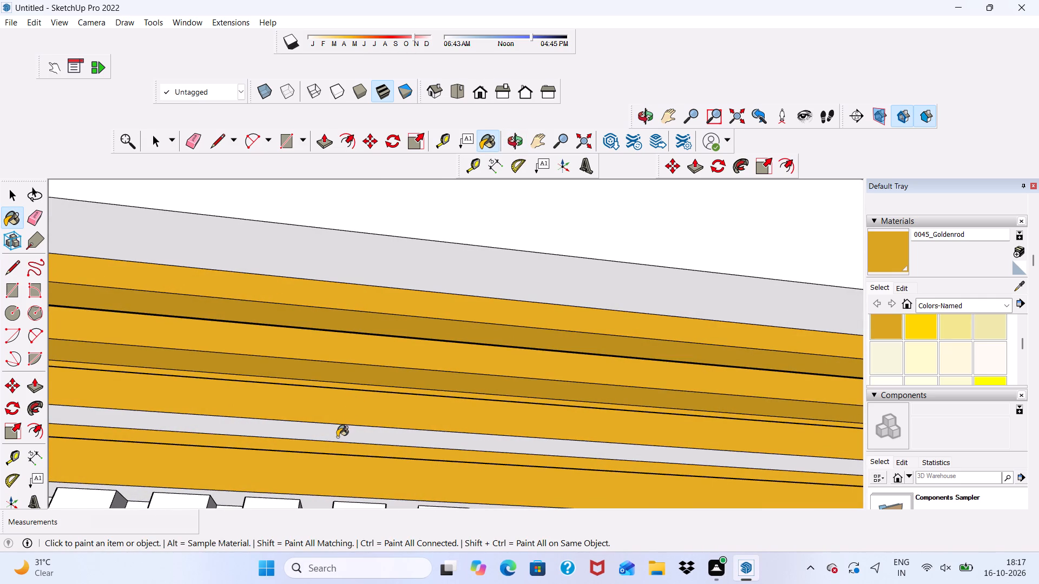
click(337, 437)
Examine the horizontal slats above the garage door and the tops of the vertical door slats for unpainted faces.
scroll(337, 422, down, 5)
scroll(425, 393, down, 10)
middle_drag(450, 411, 448, 435)
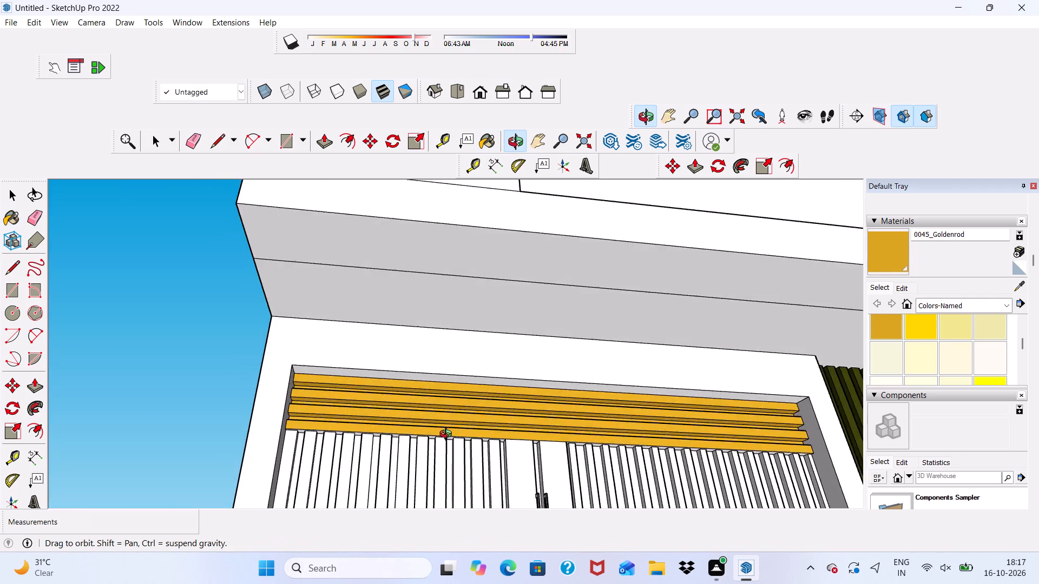
middle_drag(448, 435, 352, 408)
scroll(475, 386, up, 20)
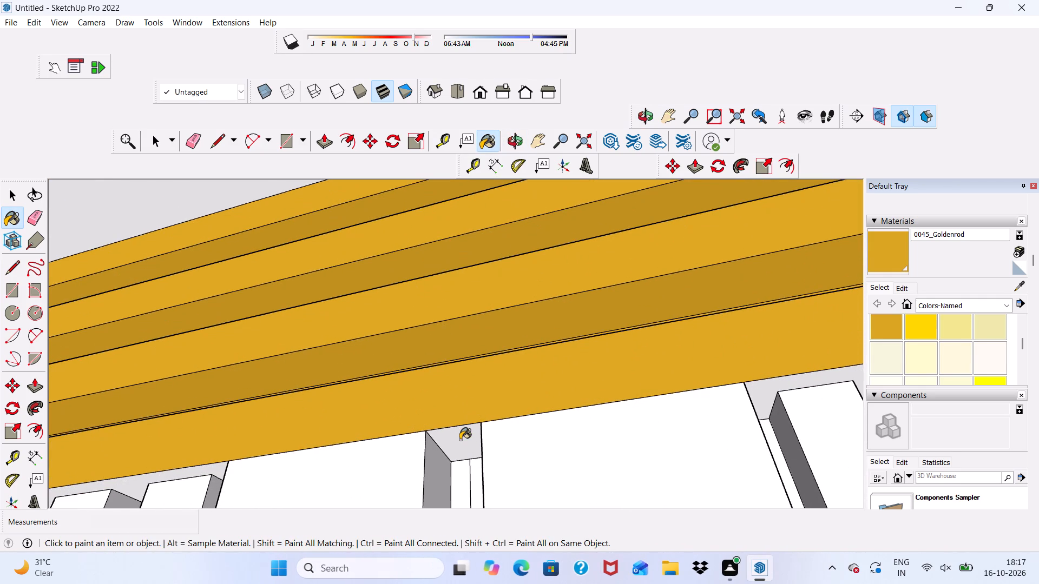
scroll(462, 415, down, 5)
scroll(479, 360, down, 7)
middle_drag(492, 356, 591, 423)
scroll(492, 356, down, 1)
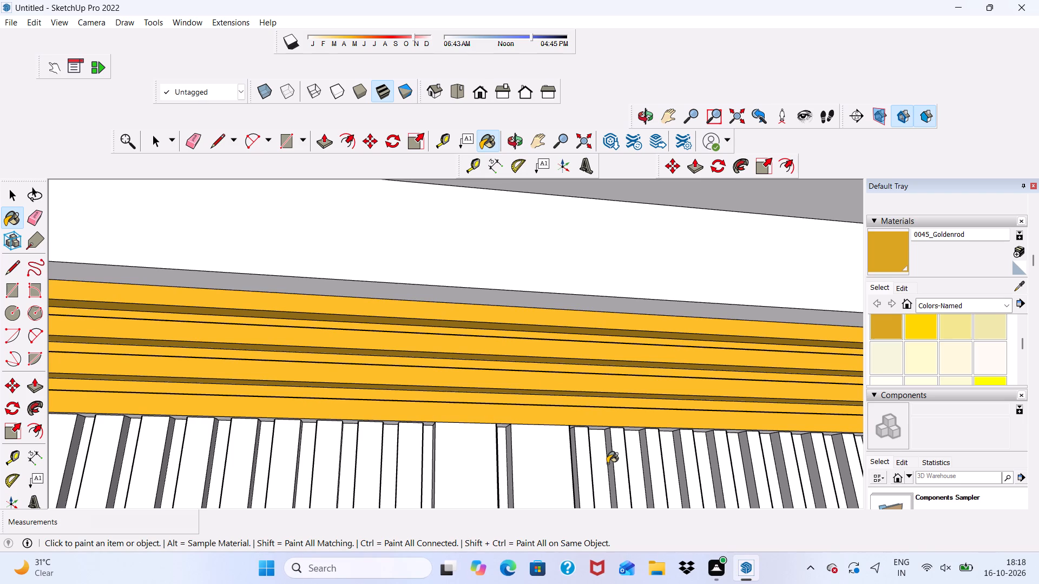
key(space)
scroll(607, 456, down, 4)
scroll(607, 580, down, 1)
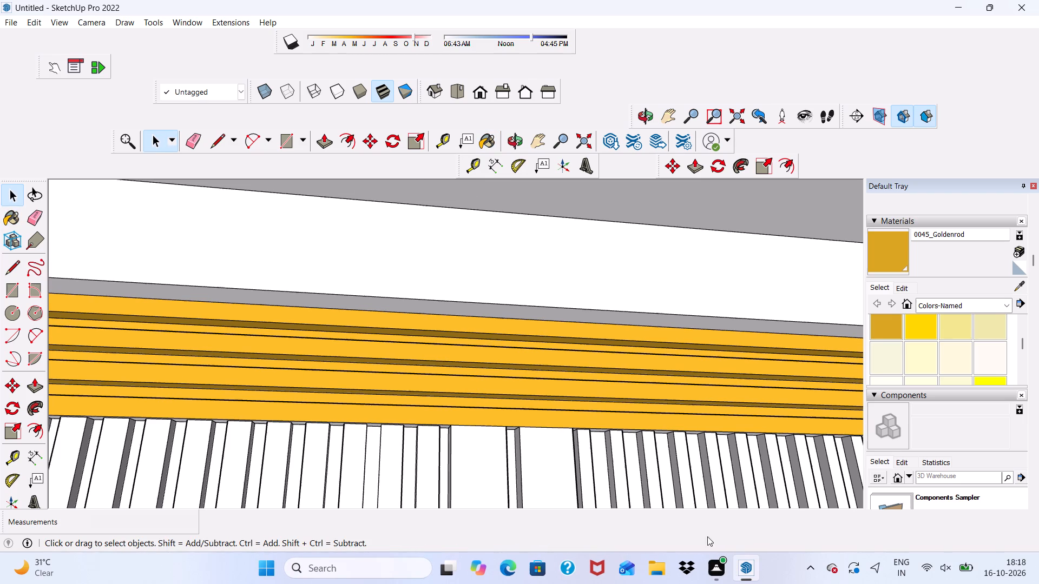
scroll(653, 512, down, 4)
scroll(685, 547, down, 2)
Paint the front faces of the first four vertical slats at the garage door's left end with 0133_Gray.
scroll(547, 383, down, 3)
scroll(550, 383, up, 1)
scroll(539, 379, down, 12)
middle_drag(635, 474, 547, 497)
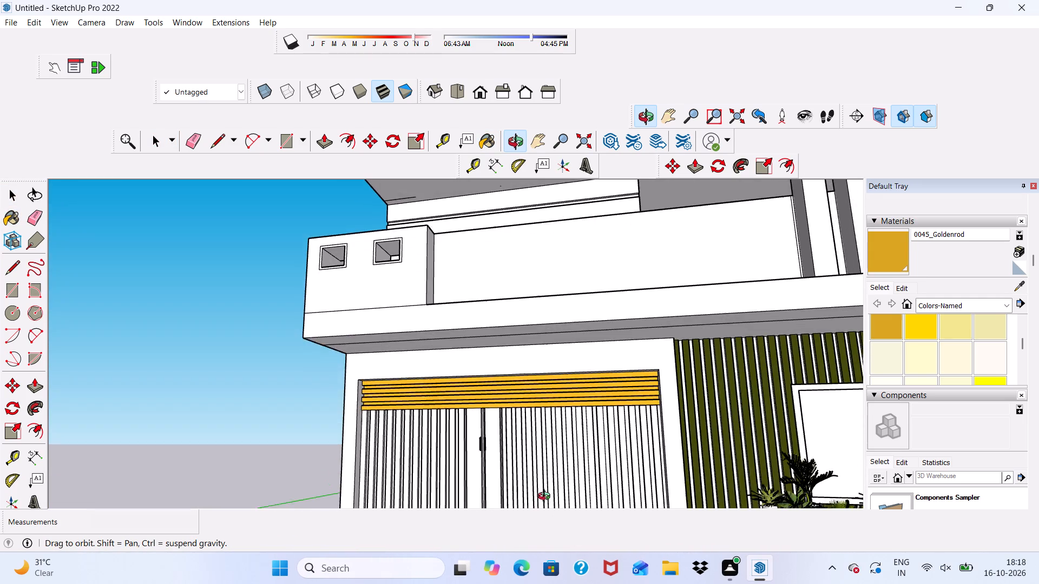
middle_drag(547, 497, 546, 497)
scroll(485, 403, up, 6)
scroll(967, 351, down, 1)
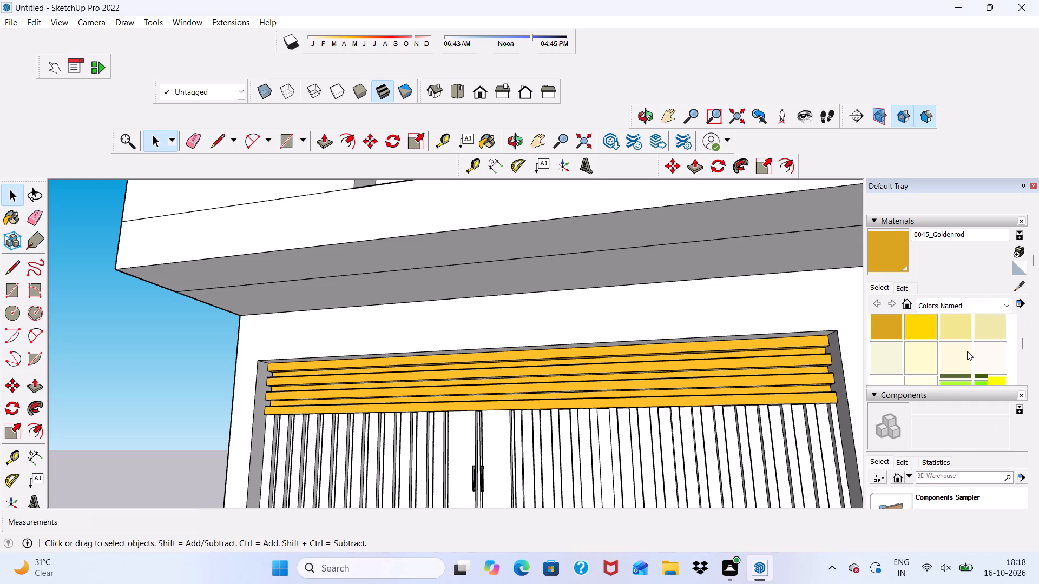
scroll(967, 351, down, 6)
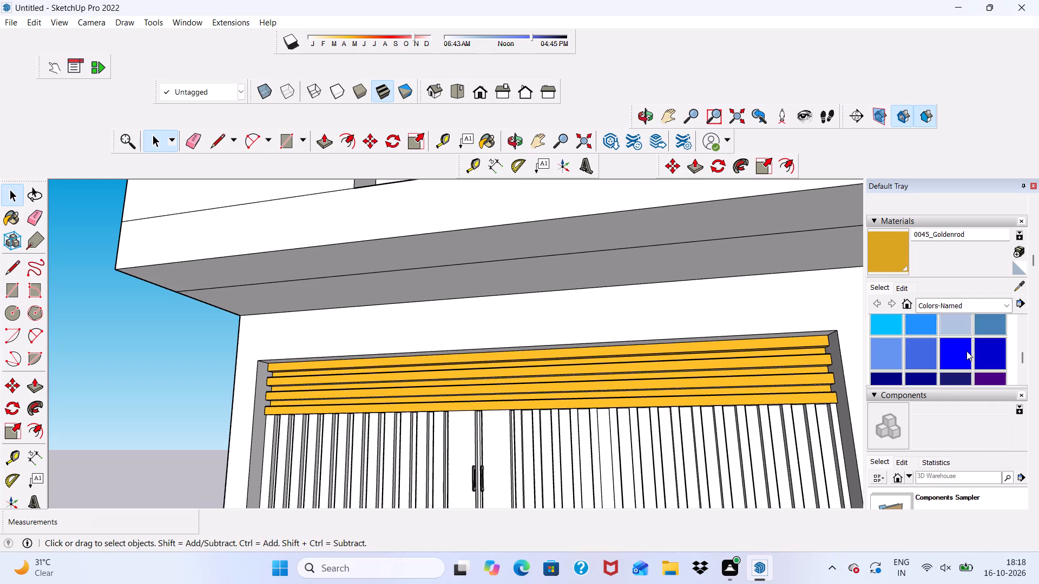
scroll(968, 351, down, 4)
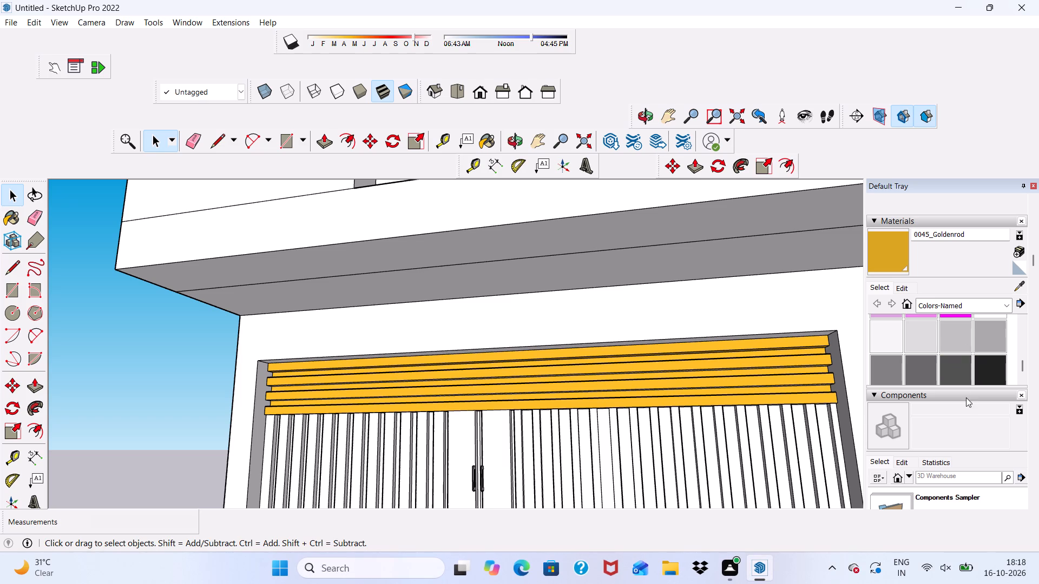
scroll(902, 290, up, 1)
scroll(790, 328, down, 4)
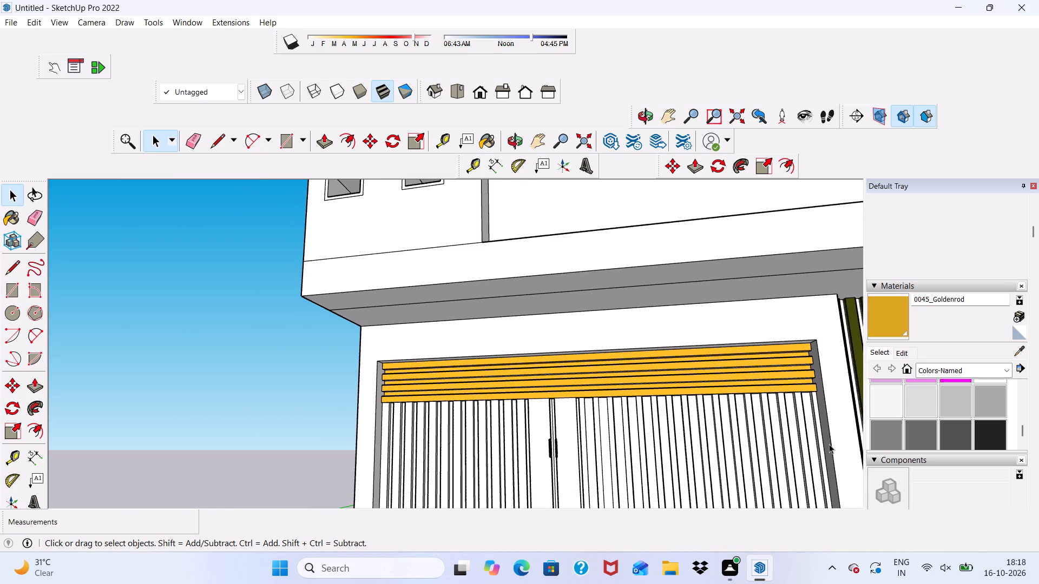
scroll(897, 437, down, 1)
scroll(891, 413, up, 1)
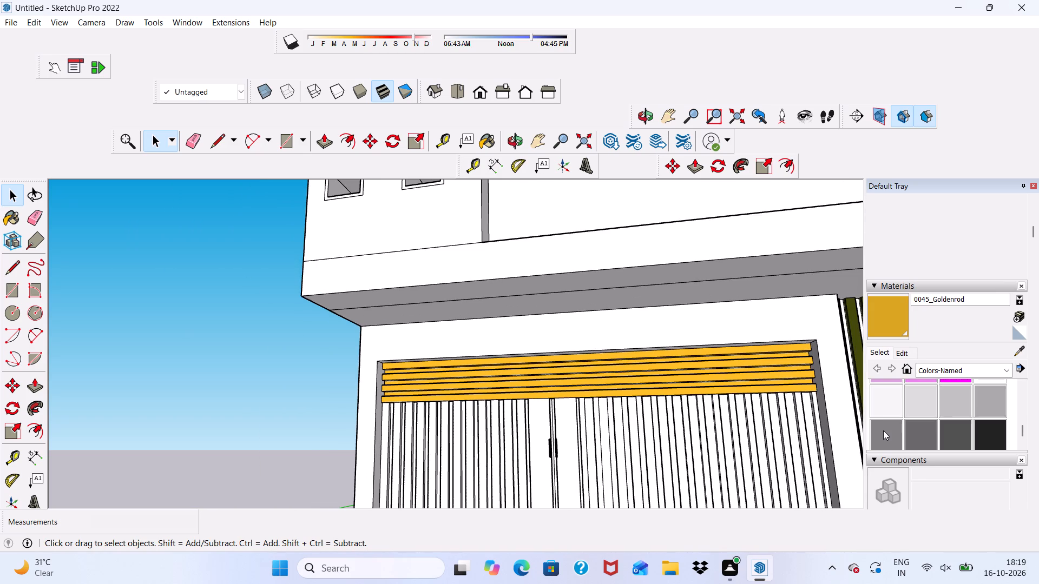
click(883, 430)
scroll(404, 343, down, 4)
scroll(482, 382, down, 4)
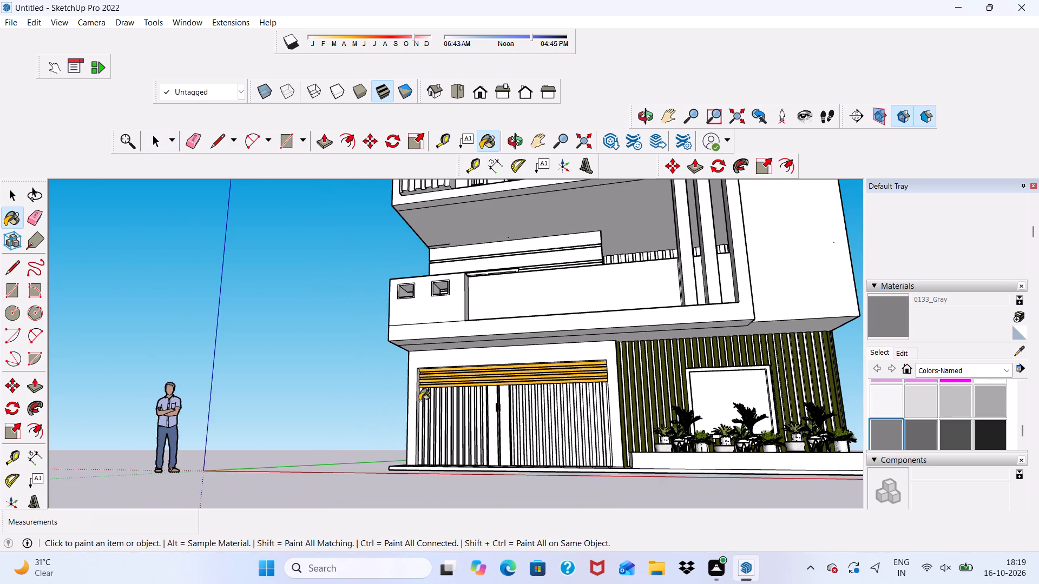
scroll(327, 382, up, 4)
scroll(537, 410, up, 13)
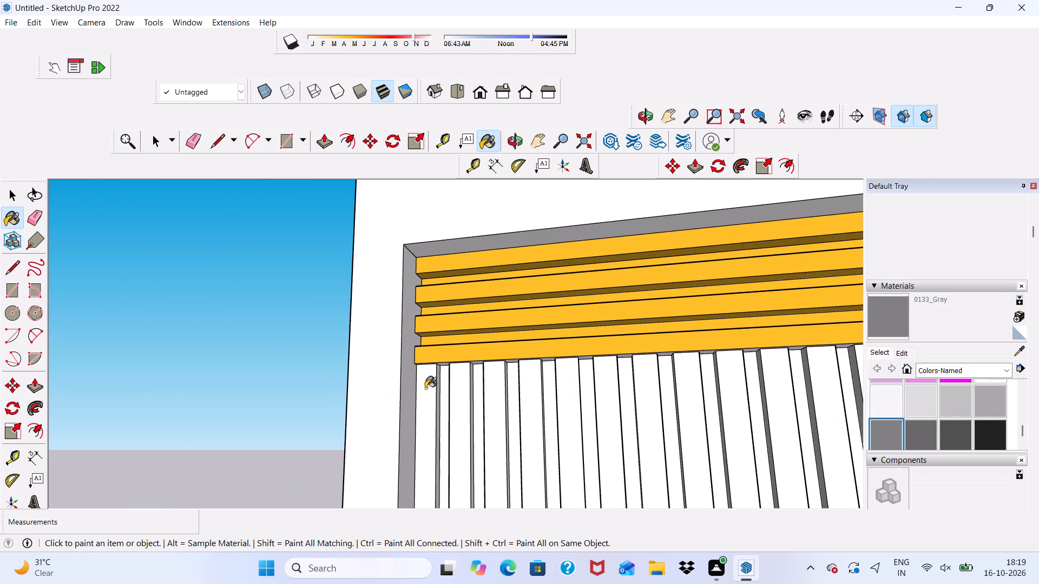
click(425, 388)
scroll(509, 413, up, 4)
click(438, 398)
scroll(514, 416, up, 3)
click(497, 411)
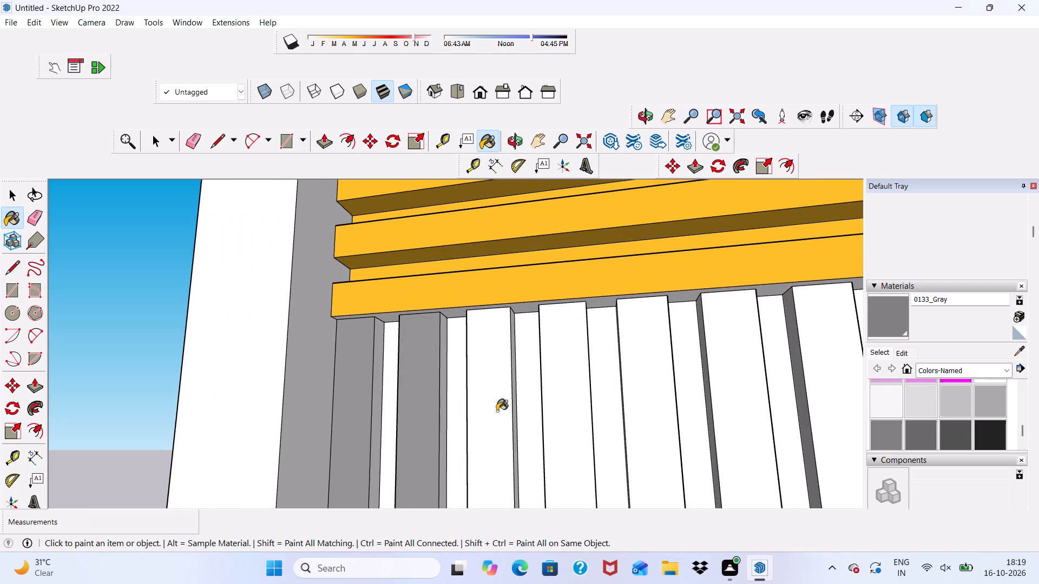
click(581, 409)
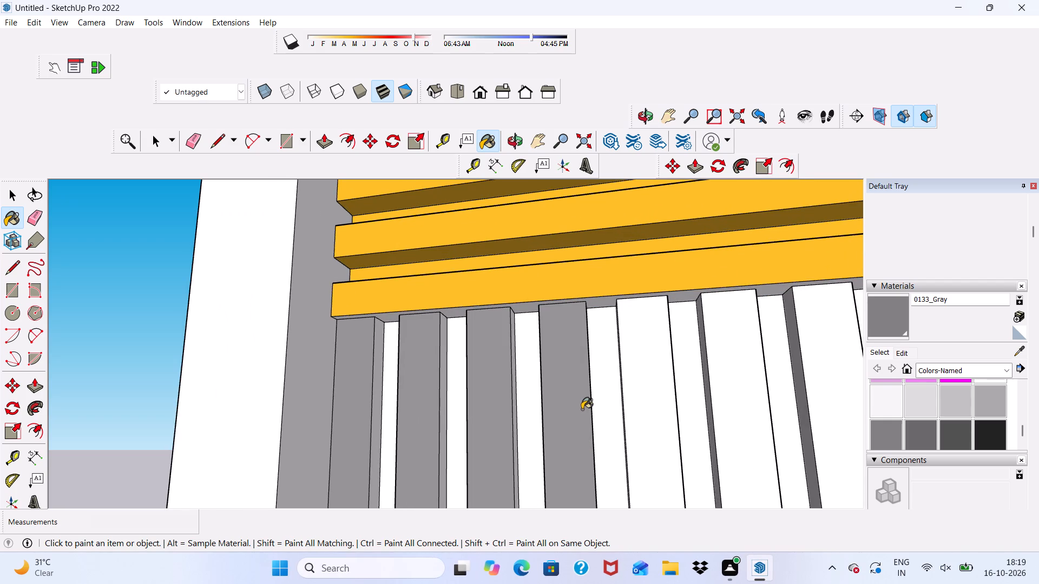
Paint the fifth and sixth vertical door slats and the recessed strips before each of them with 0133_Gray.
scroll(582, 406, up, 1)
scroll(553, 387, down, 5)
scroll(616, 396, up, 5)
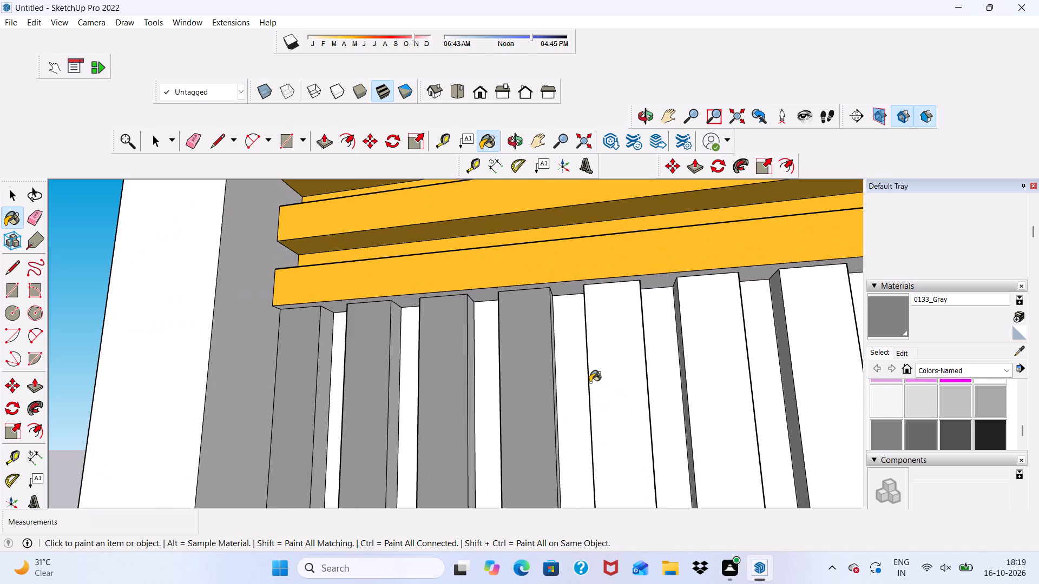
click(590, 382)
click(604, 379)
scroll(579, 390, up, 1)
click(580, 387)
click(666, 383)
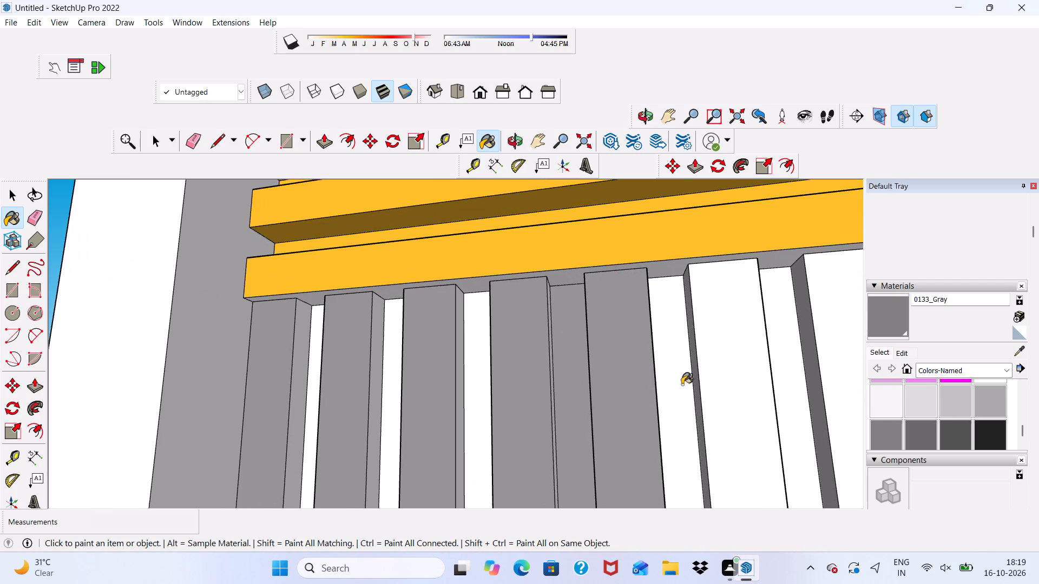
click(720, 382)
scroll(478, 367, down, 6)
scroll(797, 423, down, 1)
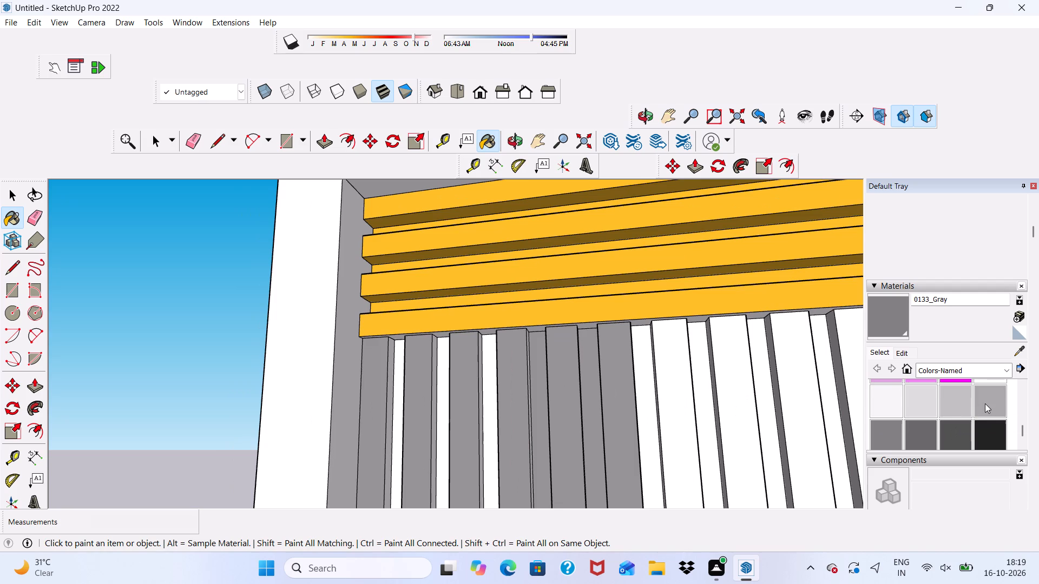
Repaint the sixth, fifth and fourth vertical door slats and the recessed strips beside them with 0132_LightGray.
click(985, 402)
scroll(736, 390, up, 1)
click(617, 411)
scroll(524, 424, up, 2)
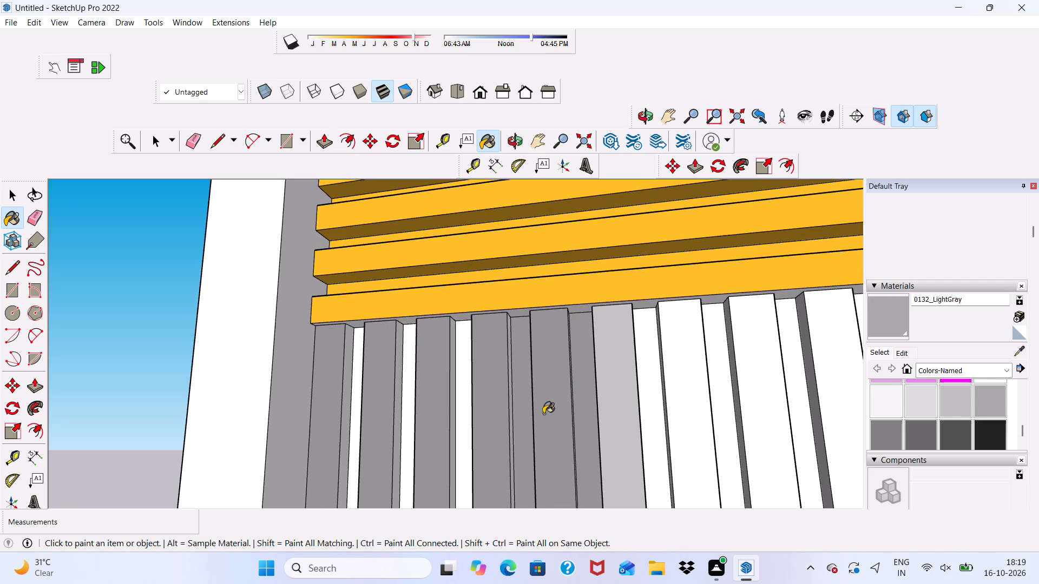
click(596, 415)
scroll(527, 430, up, 4)
click(549, 404)
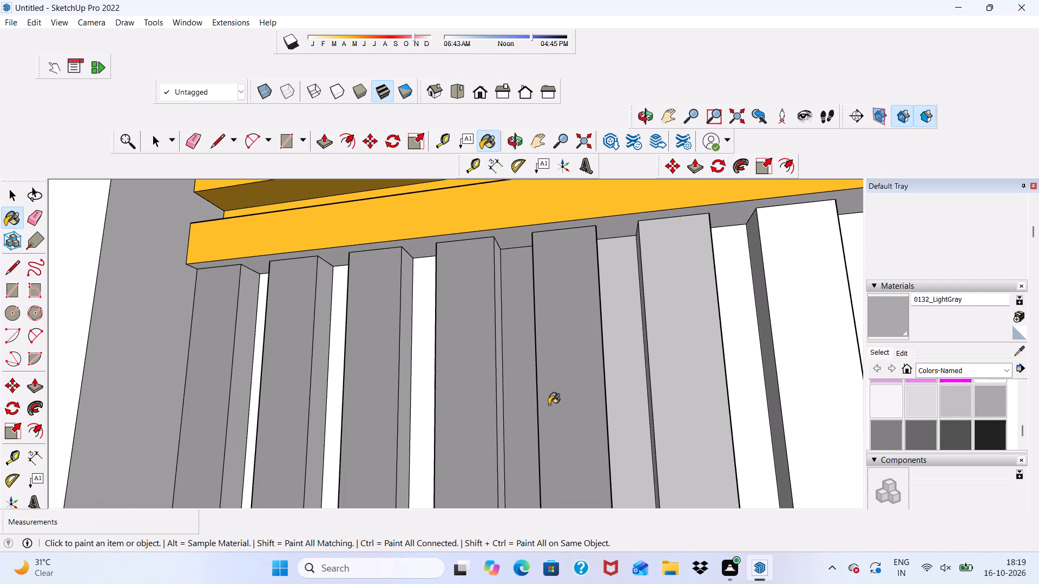
click(517, 420)
click(485, 406)
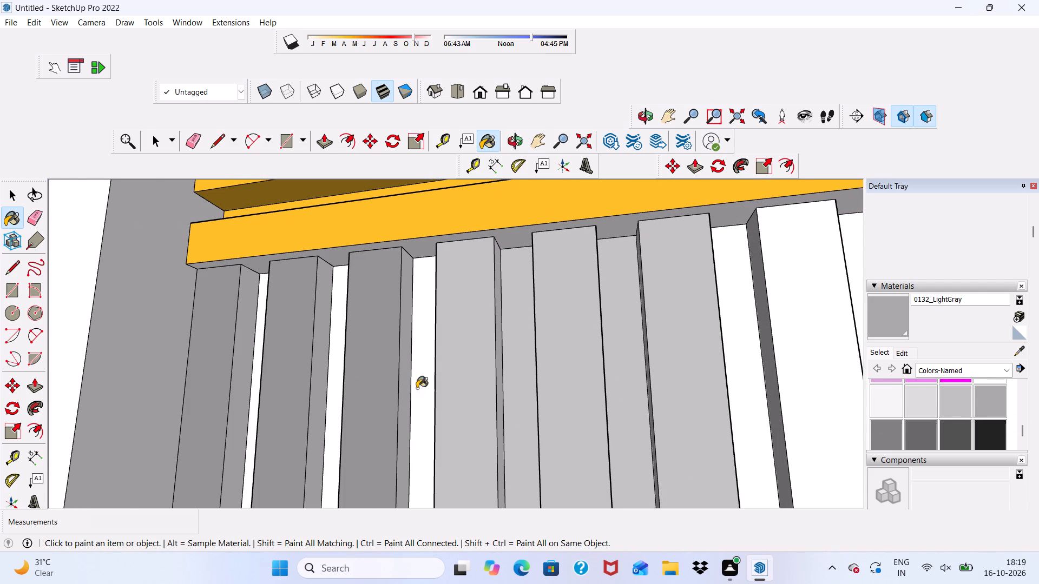
click(420, 399)
Paint the first three vertical door slats and the recessed strips between them with 0132_LightGray.
scroll(299, 331, up, 3)
click(310, 328)
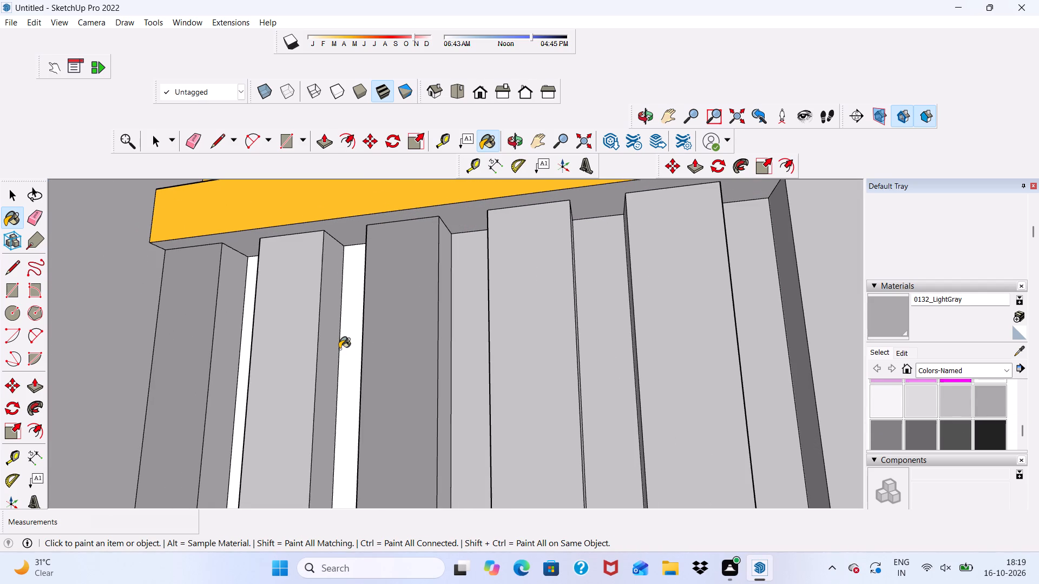
click(340, 350)
click(352, 347)
click(380, 340)
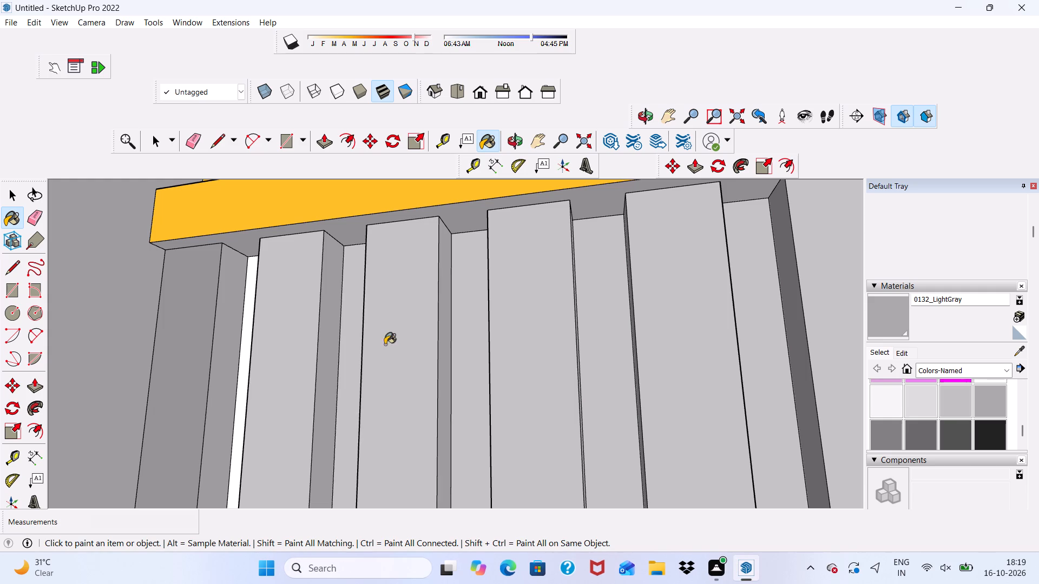
scroll(503, 350, up, 3)
scroll(387, 333, down, 7)
middle_drag(537, 355, 706, 389)
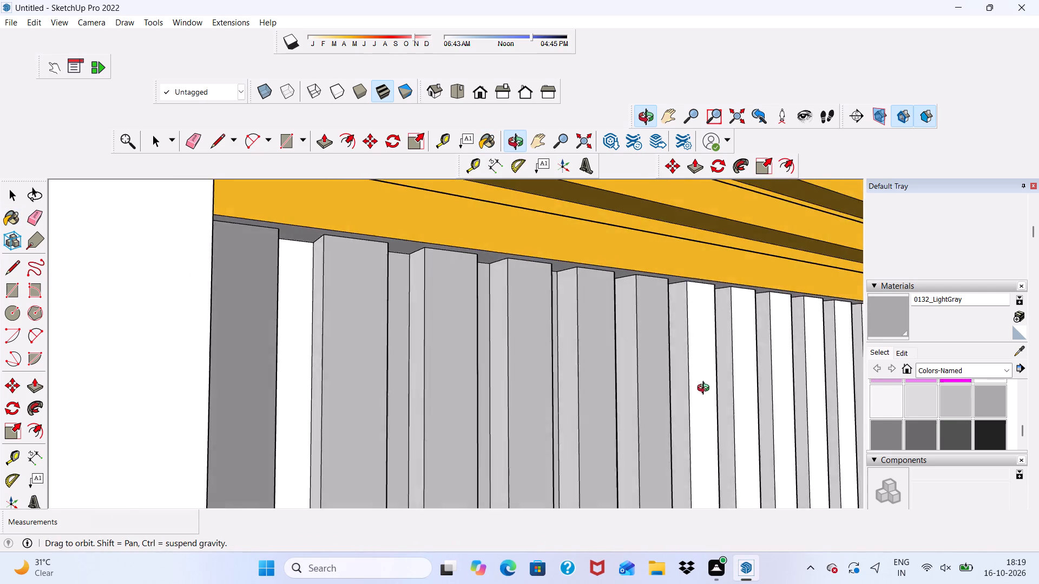
middle_drag(706, 389, 567, 440)
scroll(396, 388, up, 4)
scroll(238, 340, up, 2)
click(239, 336)
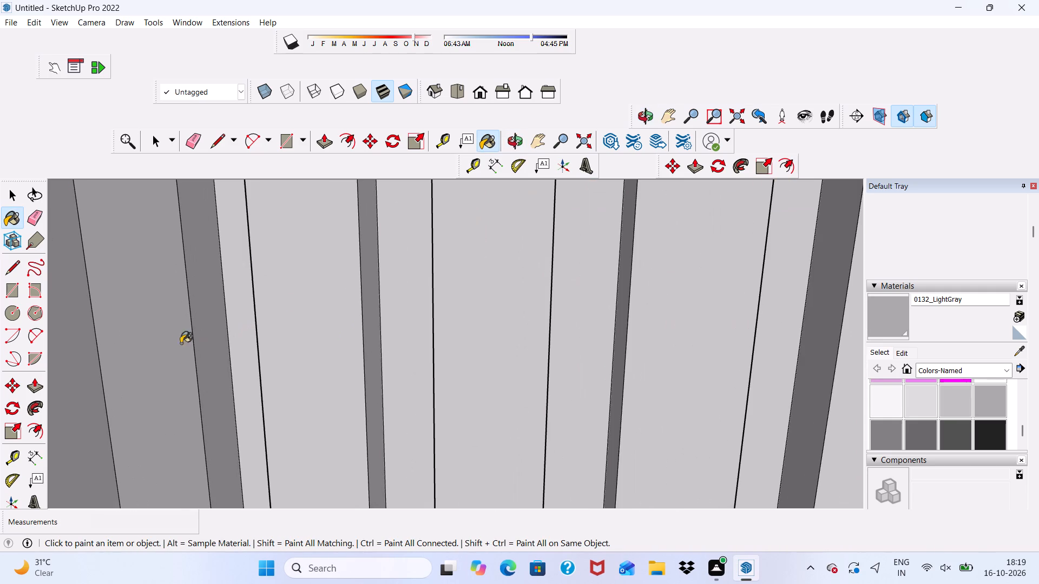
click(172, 344)
Paint the right-facing side faces of the first five vertical door slats with 0132_LightGray.
scroll(176, 344, down, 11)
middle_drag(584, 466, 447, 469)
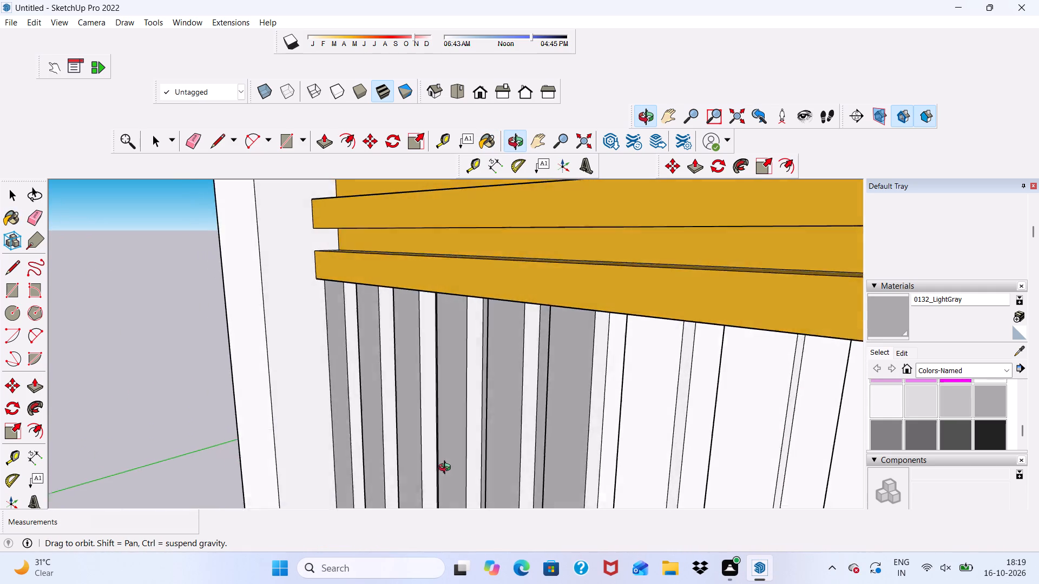
middle_drag(447, 469, 424, 466)
scroll(370, 317, up, 9)
click(366, 314)
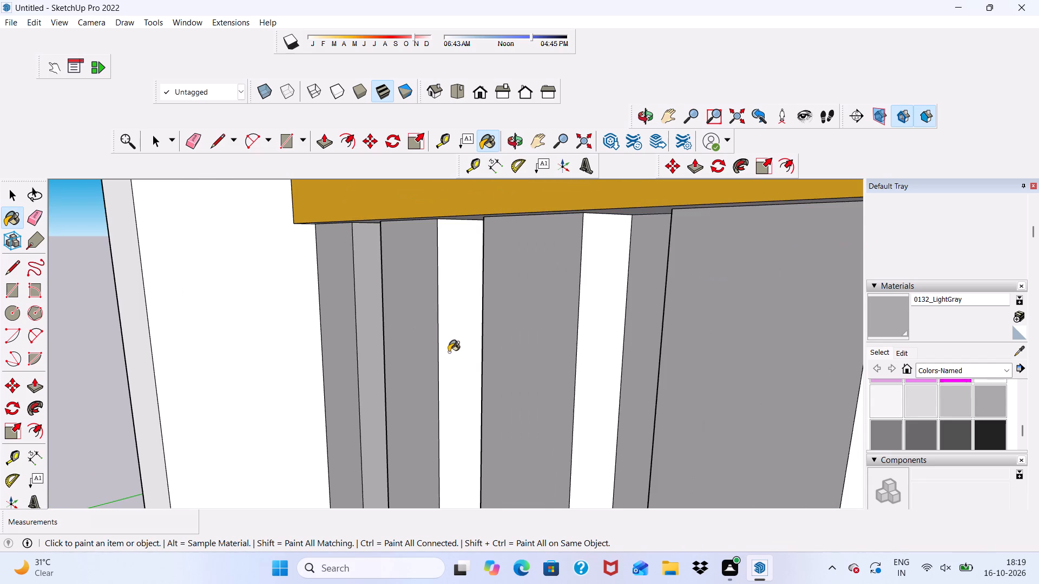
click(449, 352)
click(580, 382)
scroll(525, 368, down, 10)
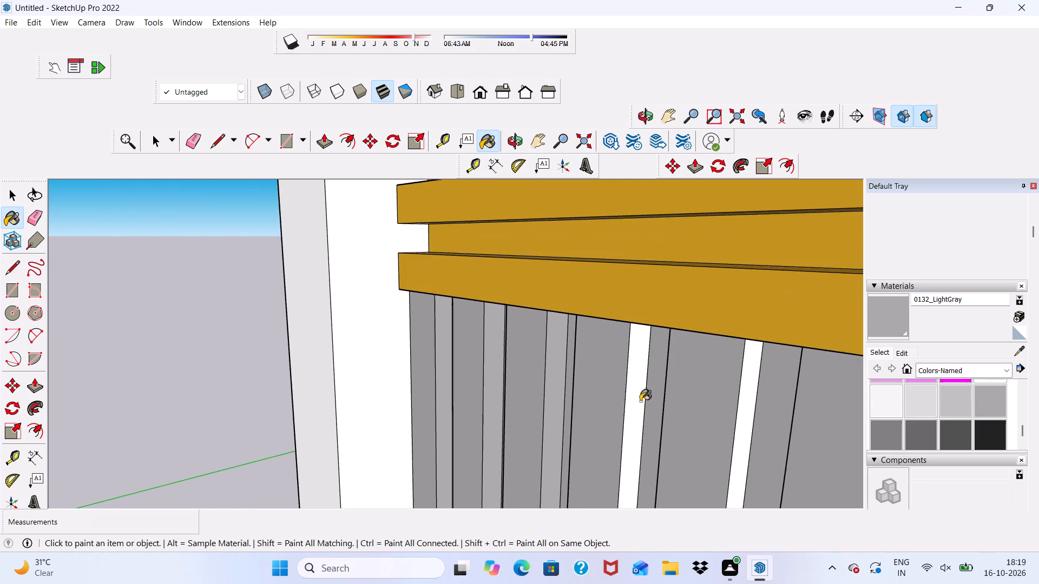
scroll(628, 395, up, 5)
click(621, 381)
scroll(740, 412, down, 2)
click(799, 400)
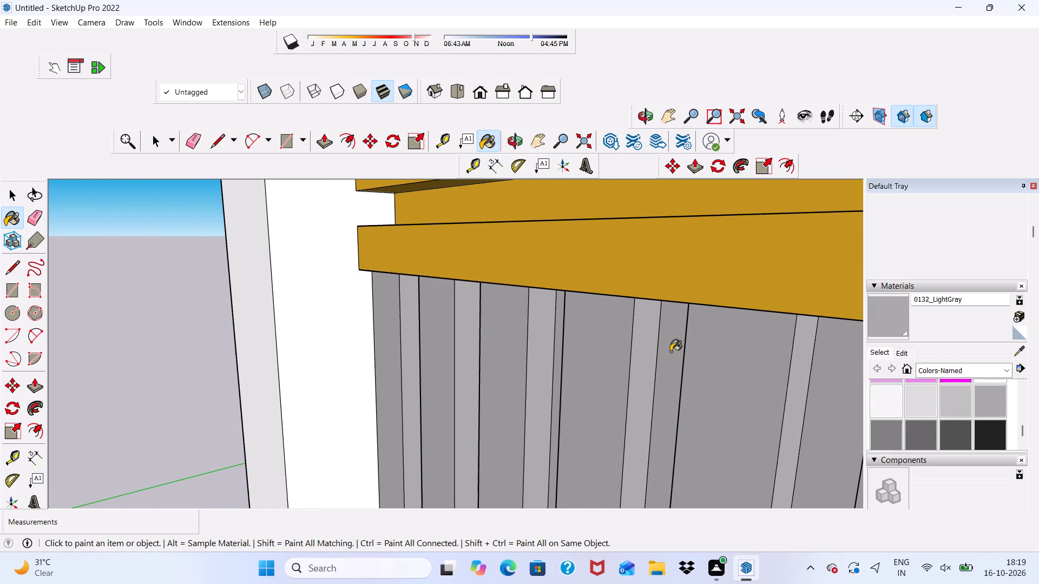
Paint the front face of one vertical slat nearer the middle of the garage door with 0132_LightGray.
scroll(540, 350, down, 7)
middle_drag(573, 334, 523, 368)
scroll(551, 296, down, 5)
scroll(609, 270, down, 9)
middle_drag(663, 381, 676, 375)
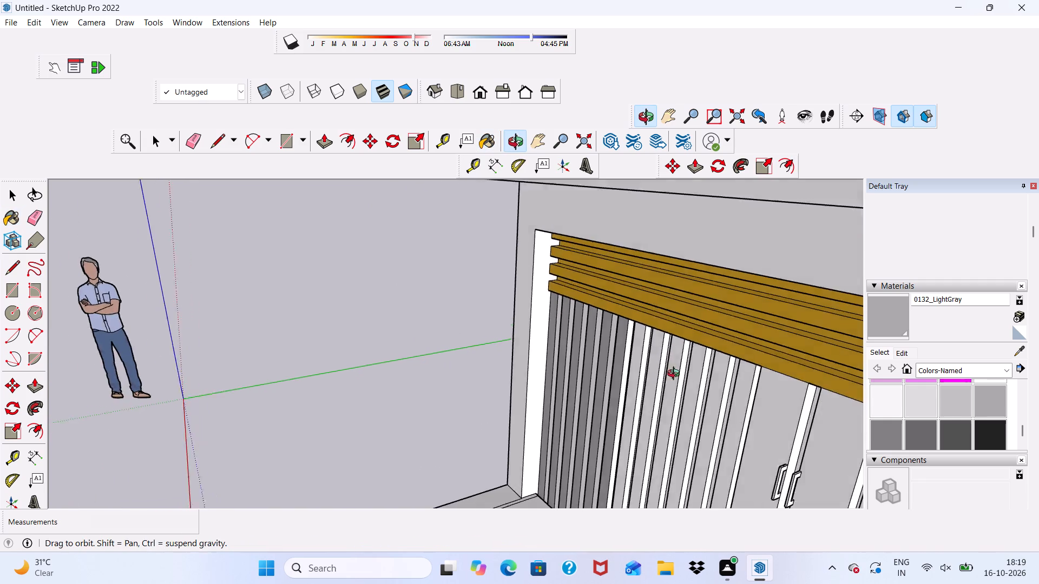
middle_drag(676, 375, 712, 353)
scroll(742, 393, up, 13)
click(736, 329)
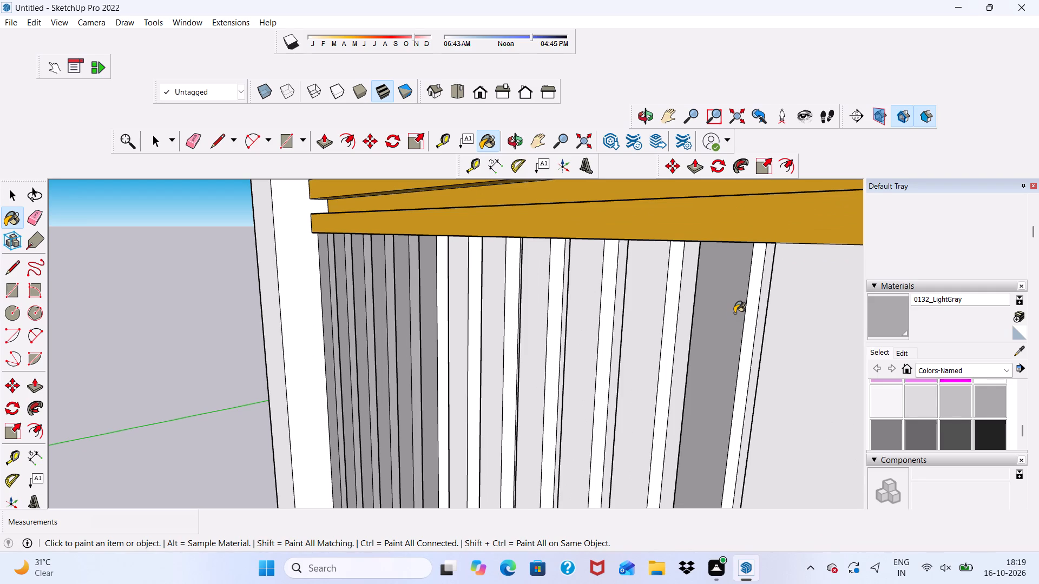
Paint the right-facing side face of the sixth vertical door slat with 0132_LightGray.
scroll(847, 368, down, 2)
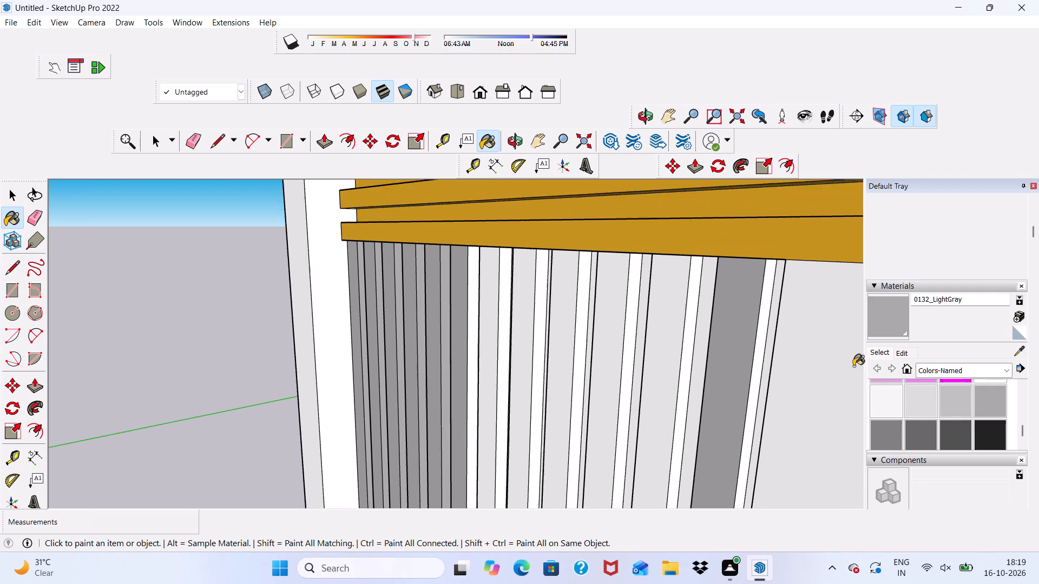
scroll(853, 366, down, 1)
scroll(805, 294, down, 4)
scroll(571, 328, up, 11)
scroll(522, 287, down, 1)
middle_drag(522, 286, 557, 293)
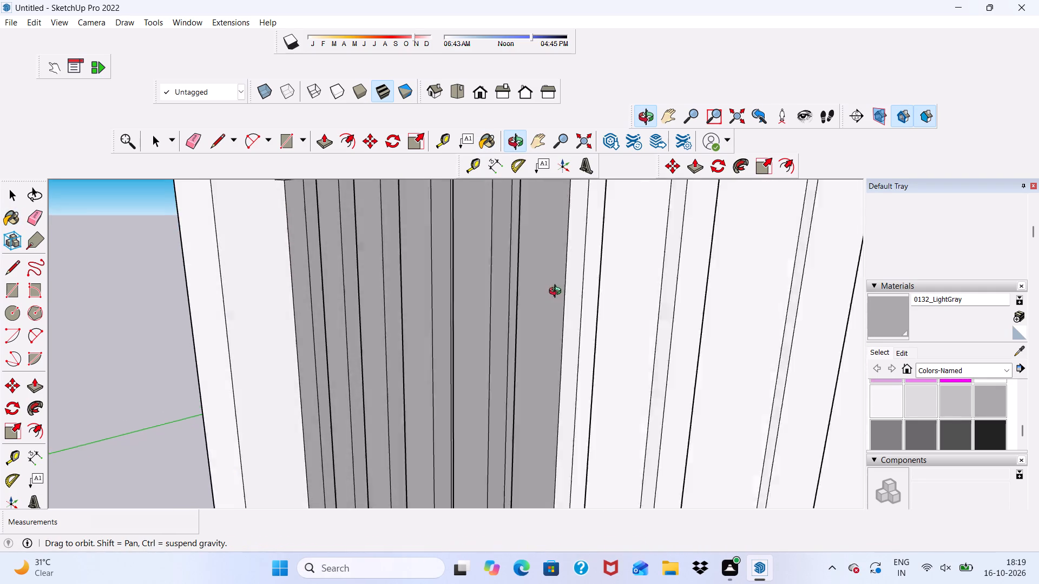
middle_drag(557, 293, 593, 301)
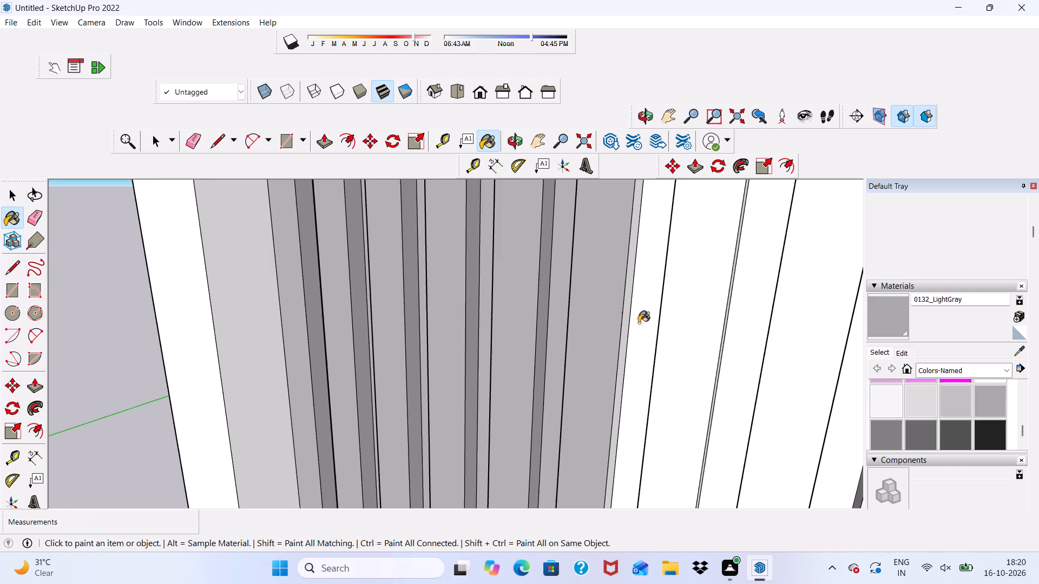
scroll(643, 327, down, 5)
middle_drag(648, 308, 552, 279)
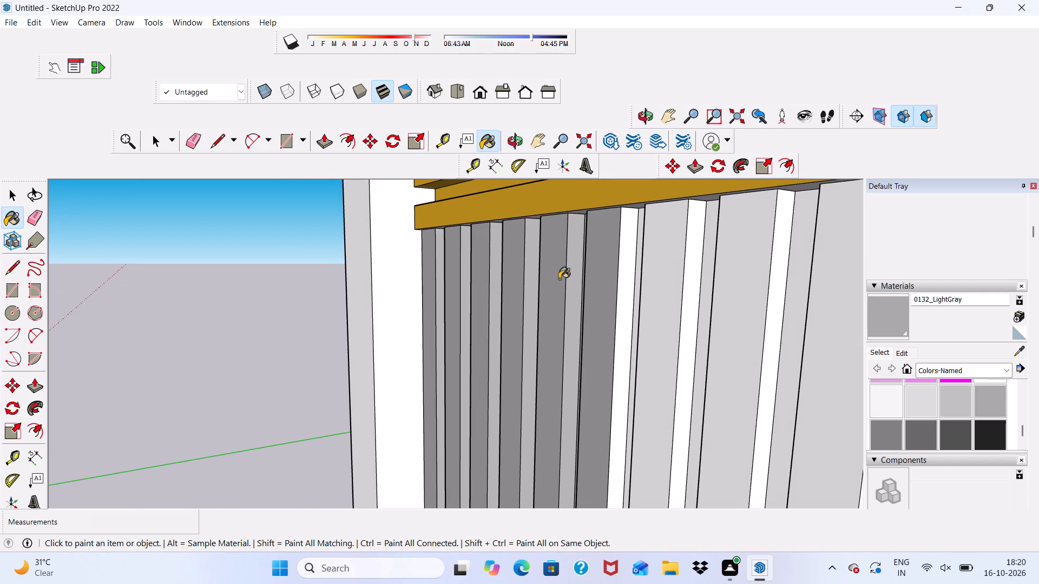
scroll(636, 344, up, 4)
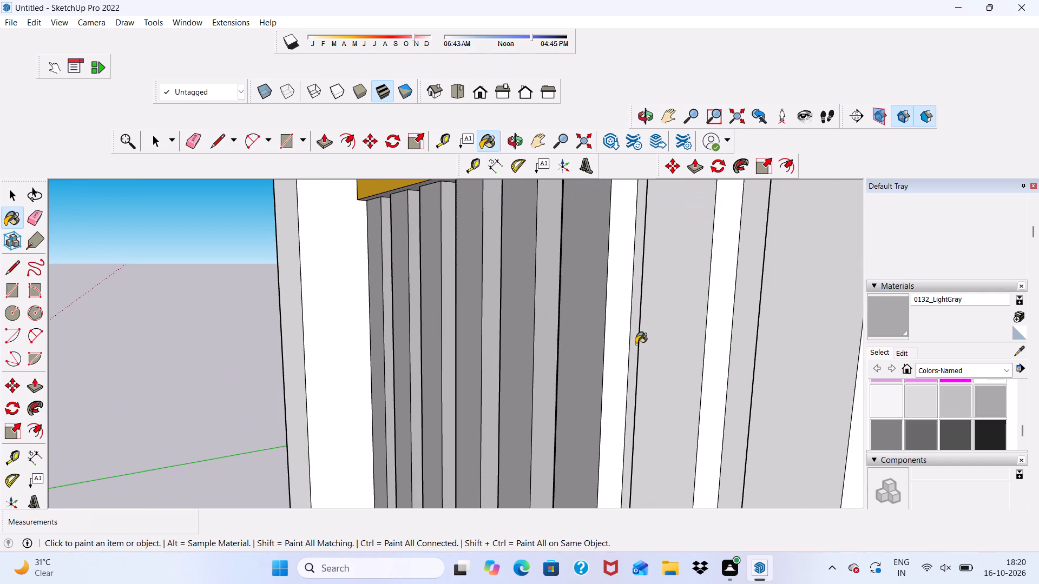
scroll(598, 290, up, 3)
click(626, 273)
Paint the recessed strip after the sixth vertical door slat and the seventh slat's front face with 0132_LightGray.
scroll(652, 297, down, 3)
middle_drag(729, 345, 838, 349)
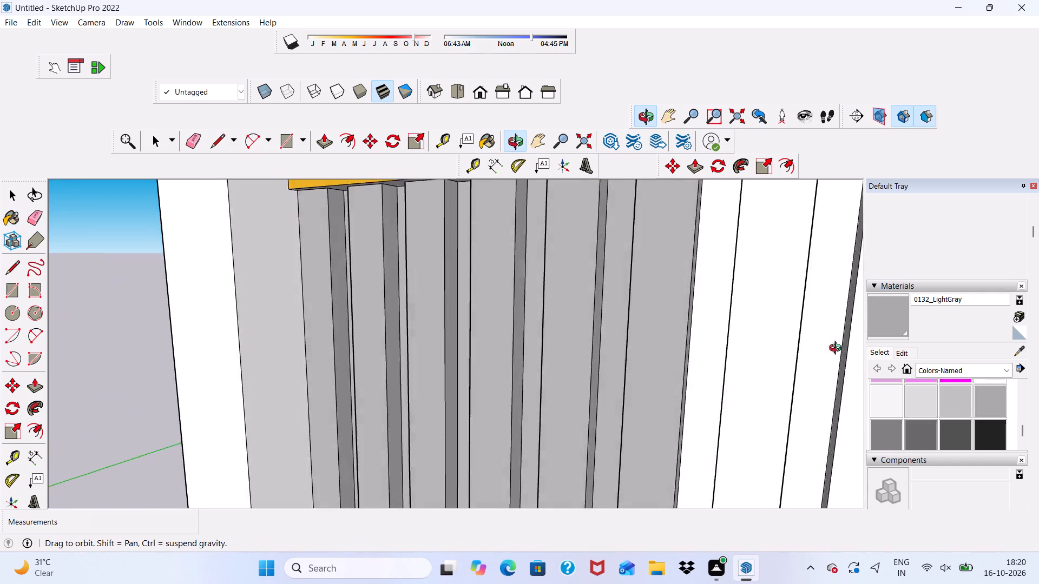
middle_drag(838, 349, 870, 349)
scroll(705, 326, up, 3)
click(702, 306)
click(764, 327)
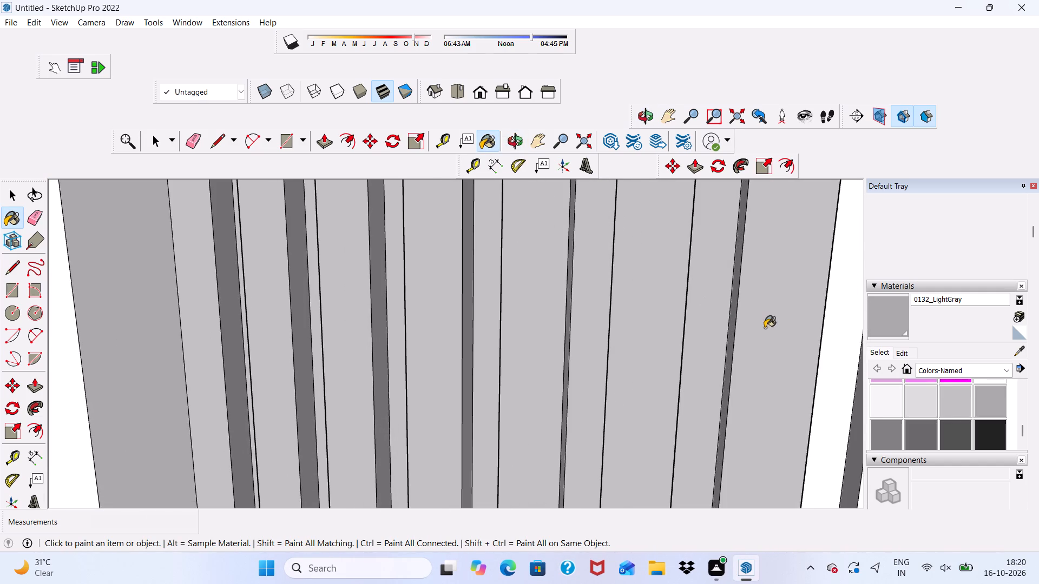
Paint the seventh vertical slat's right-facing side, the recessed strip after it and the eighth slat's front face with 0132_LightGray.
middle_drag(764, 331, 880, 355)
scroll(752, 311, up, 4)
scroll(722, 271, down, 7)
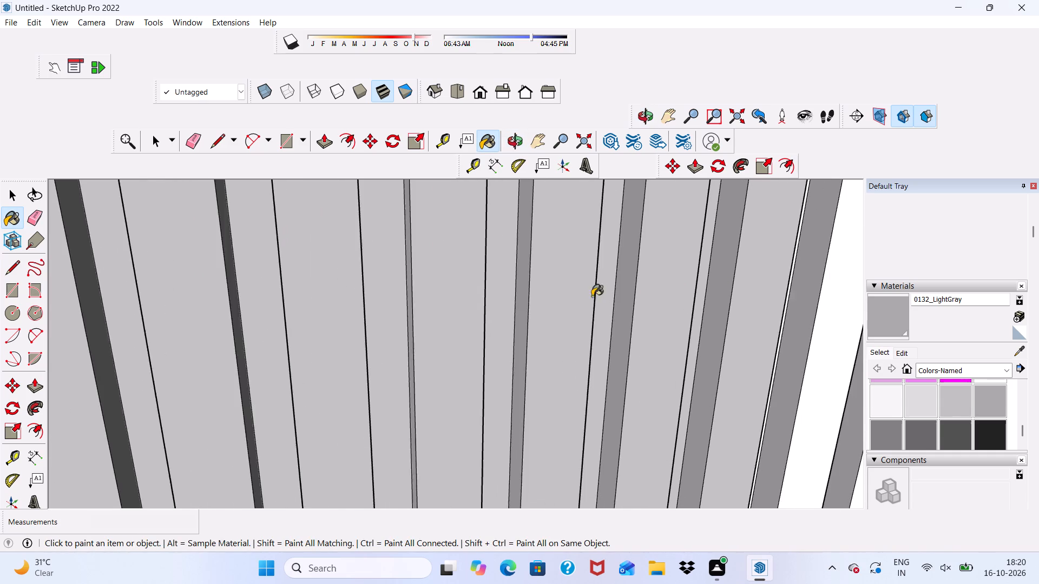
scroll(592, 296, down, 6)
middle_drag(681, 355, 481, 366)
scroll(760, 359, up, 3)
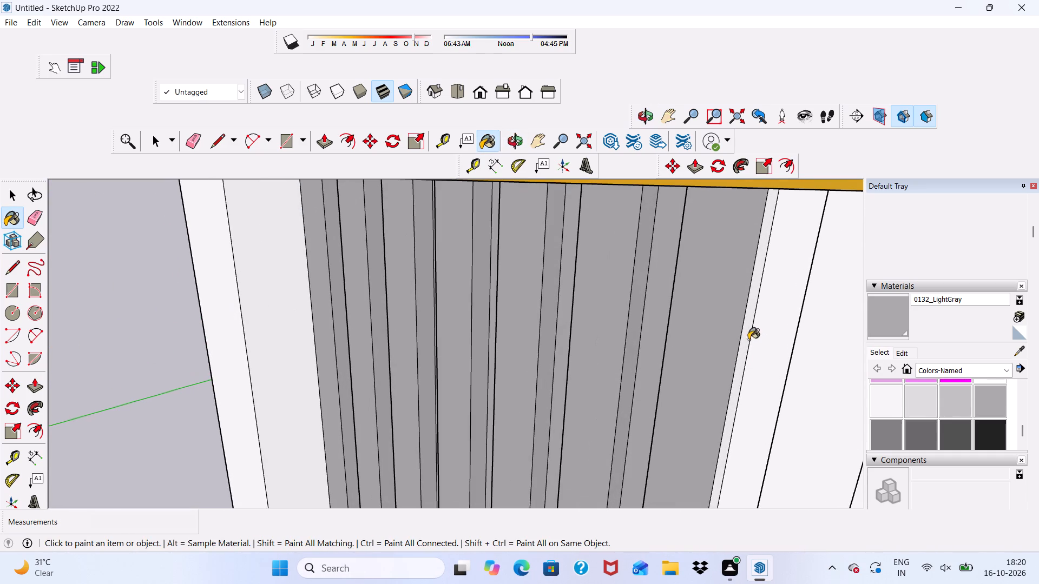
click(742, 323)
click(765, 339)
scroll(765, 340, down, 4)
middle_drag(765, 347, 962, 327)
scroll(714, 306, up, 4)
click(668, 291)
Paint the recessed strips before the ninth and tenth vertical slats, plus those slats' left-facing sides and front faces, with 0132_LightGray.
scroll(669, 288, up, 5)
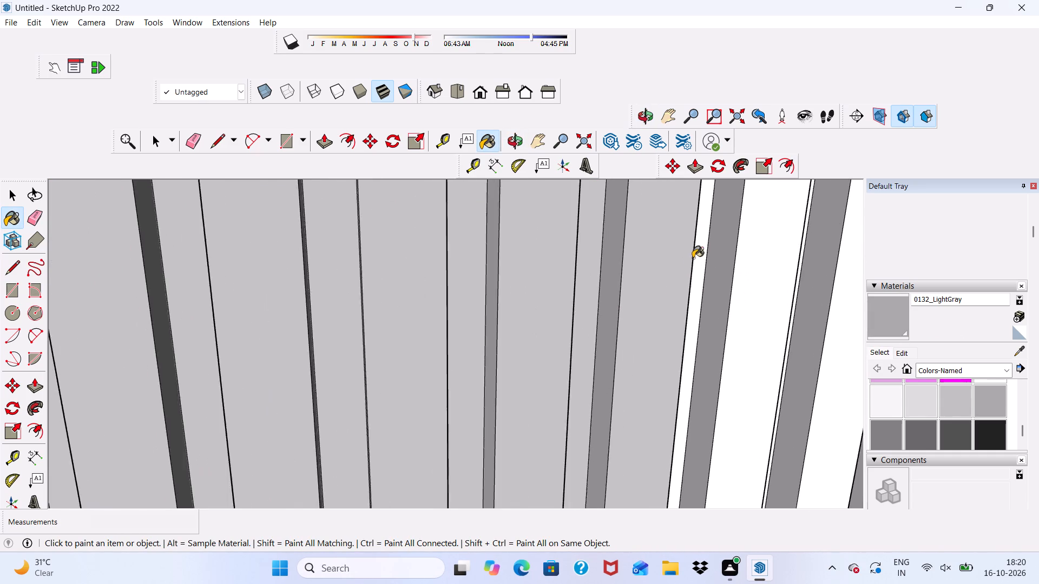
click(701, 248)
scroll(718, 298, up, 1)
click(720, 298)
click(746, 315)
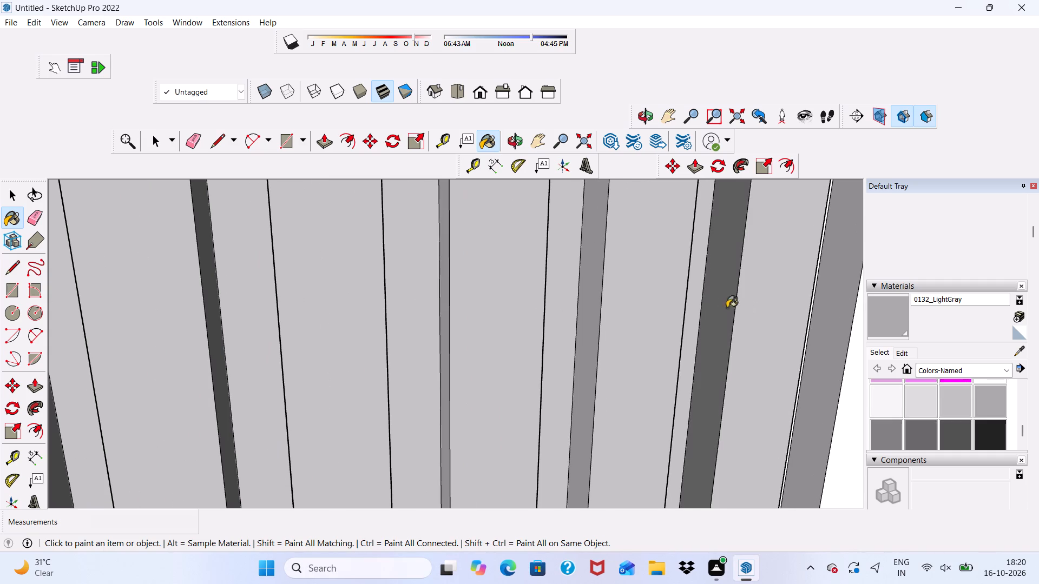
scroll(723, 306, down, 5)
scroll(660, 283, down, 5)
scroll(751, 308, up, 10)
click(736, 286)
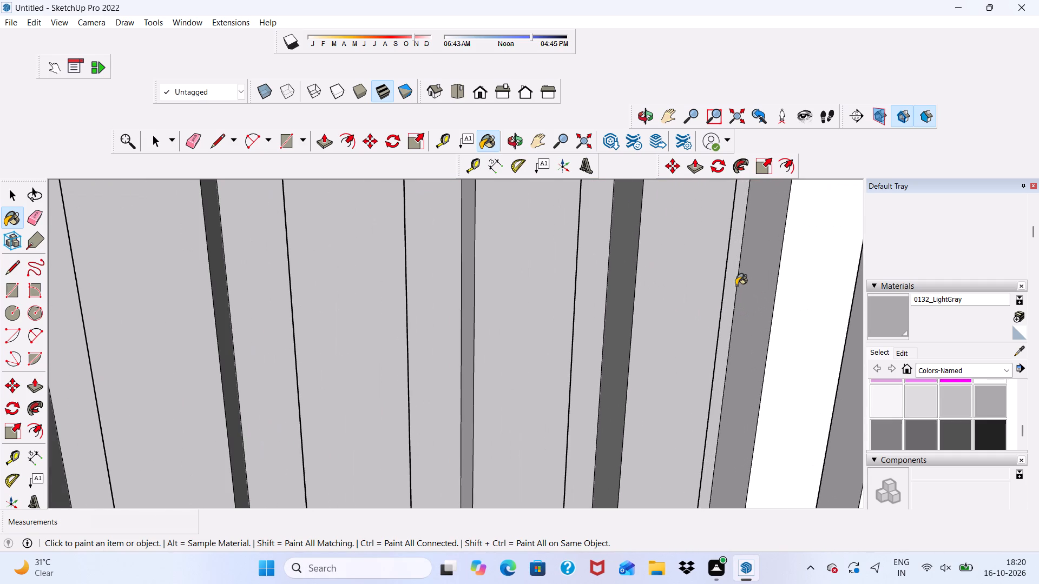
click(761, 310)
drag(798, 329, 792, 327)
Paint the eleventh vertical slat's front and left-facing side and the recessed strips on both sides of it with 0132_LightGray.
scroll(561, 288, down, 9)
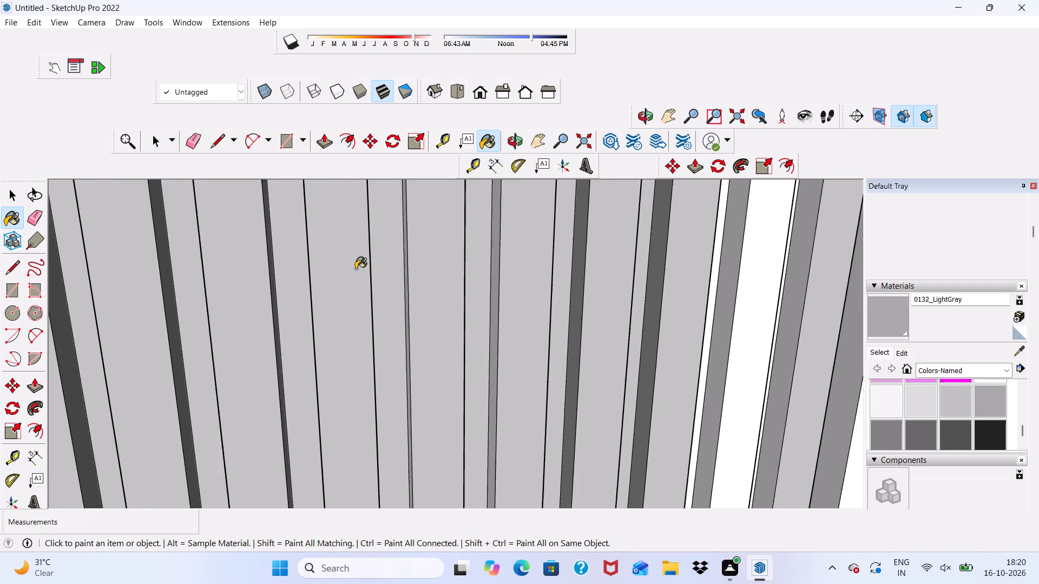
scroll(356, 269, down, 8)
scroll(541, 286, up, 9)
click(527, 258)
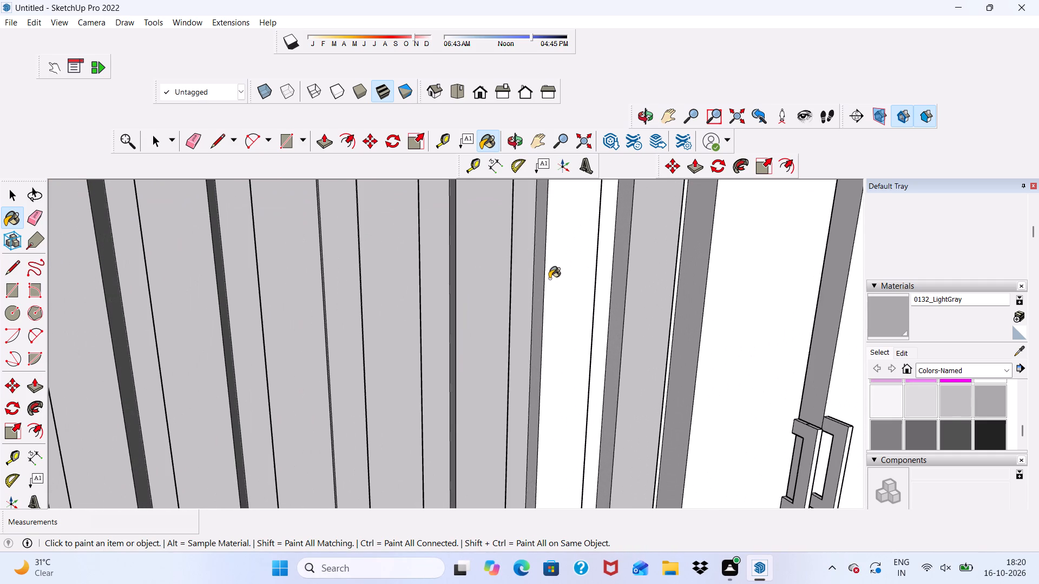
click(562, 286)
scroll(557, 286, up, 4)
click(531, 258)
scroll(560, 271, down, 1)
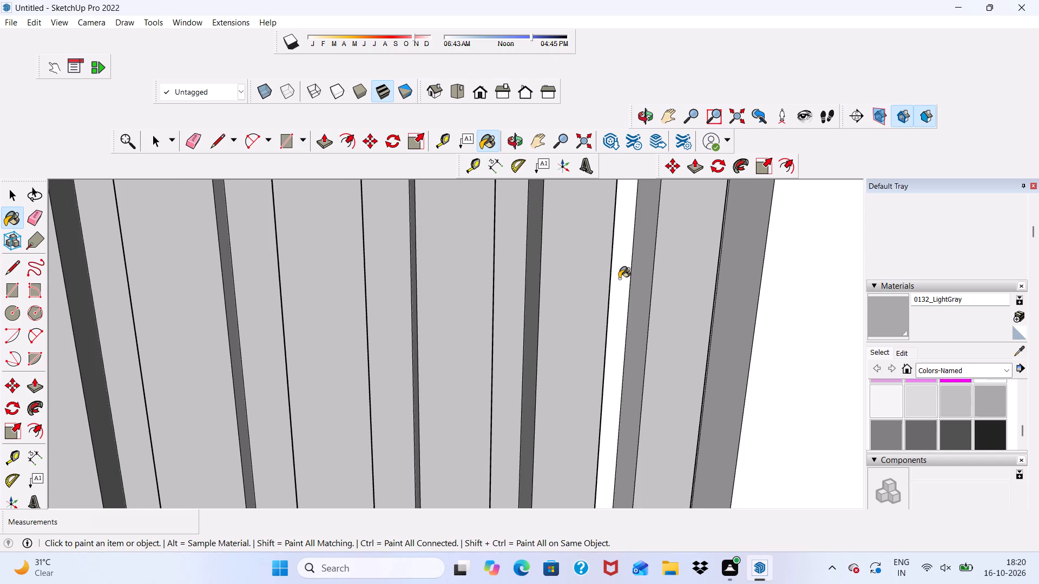
click(621, 277)
Paint the right-facing side faces of the five vertical slats nearest the door's wide handle panel with 0132_LightGray.
middle_drag(622, 279, 392, 294)
scroll(622, 279, down, 1)
scroll(749, 341, up, 8)
click(684, 290)
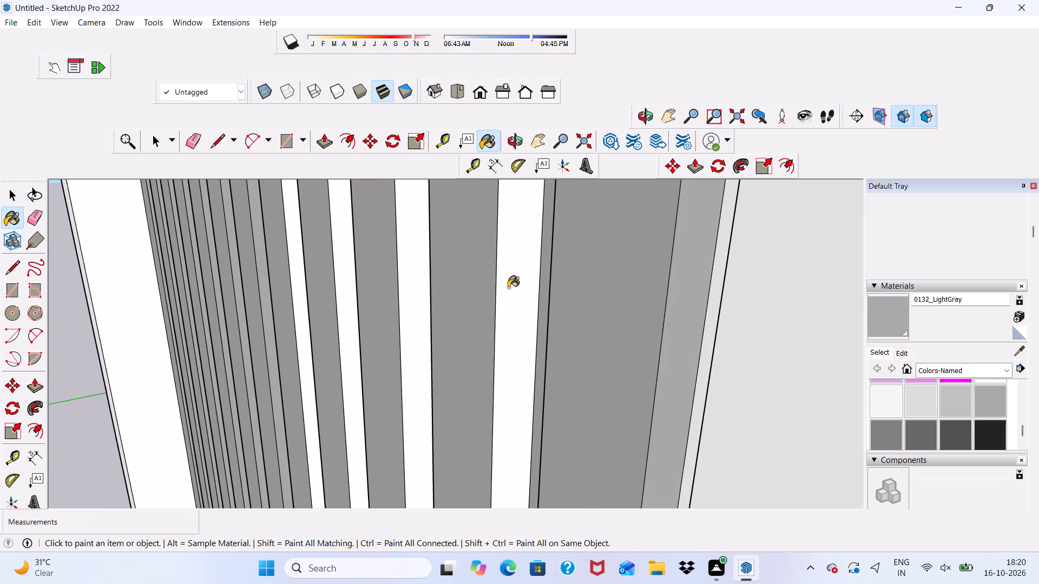
click(508, 288)
click(409, 280)
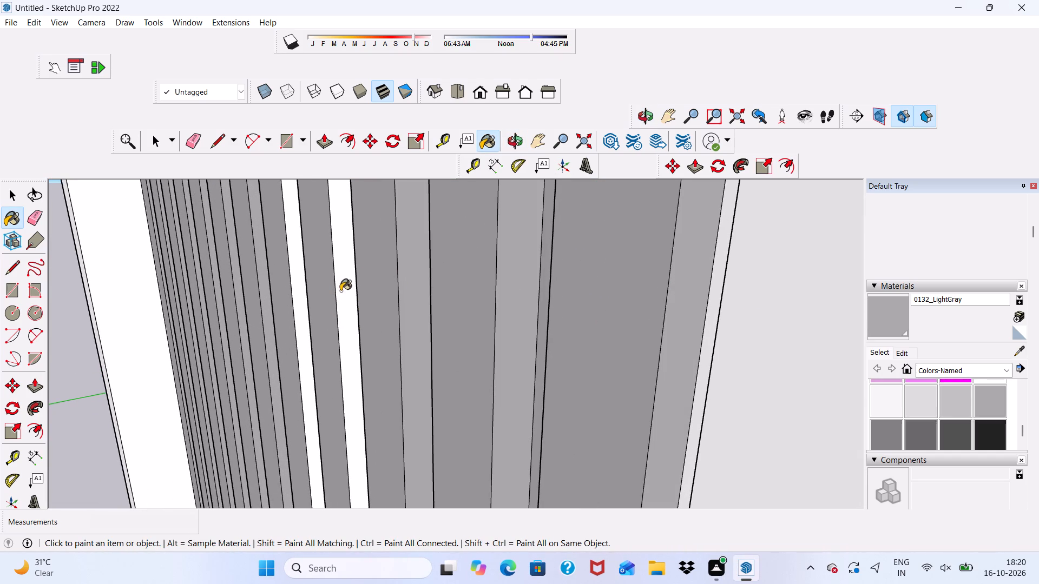
click(341, 289)
click(299, 283)
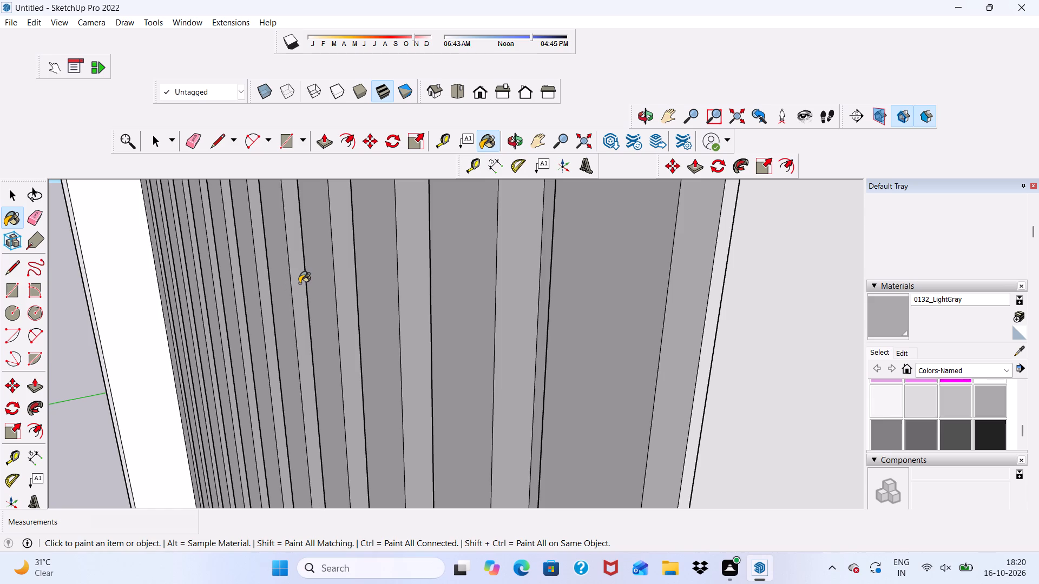
Paint the recessed strip after the last vertical slat and the adjoining wide handle panel's side and front with 0132_LightGray.
scroll(299, 283, down, 4)
middle_drag(299, 283, 391, 293)
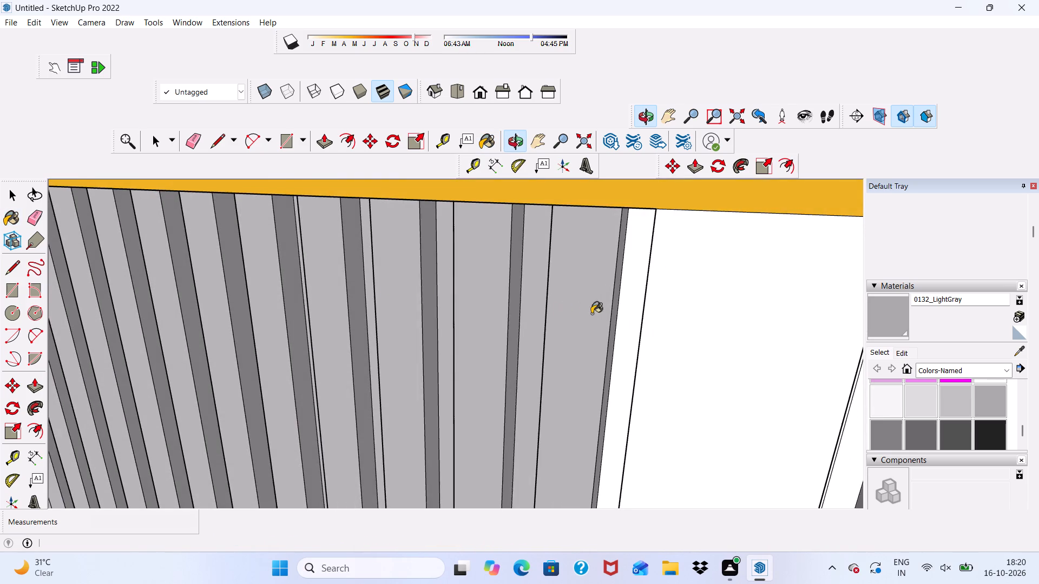
scroll(600, 313, up, 6)
click(641, 282)
scroll(641, 284, down, 2)
middle_drag(641, 286, 717, 288)
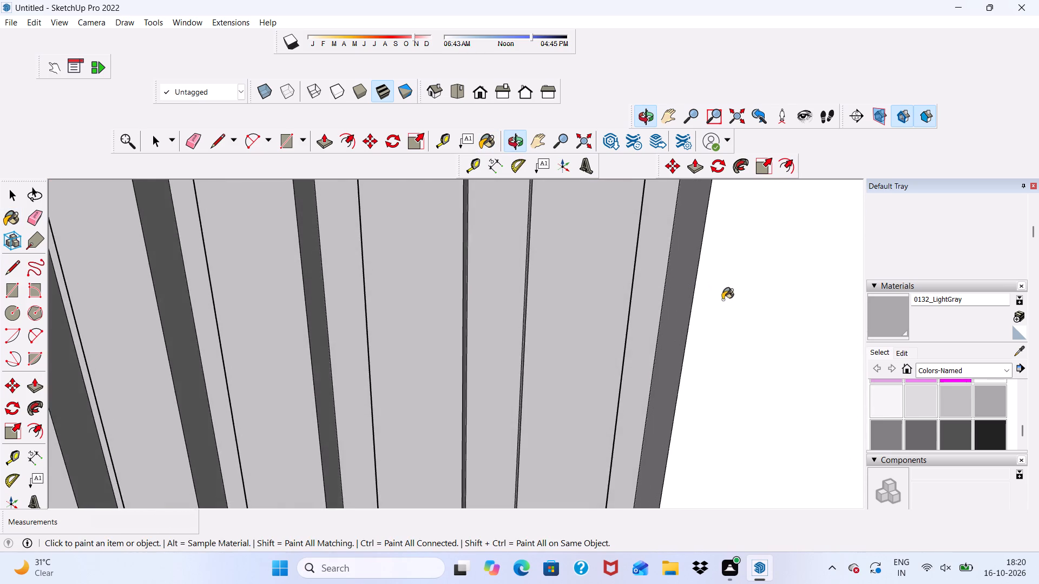
scroll(722, 300, up, 3)
click(665, 297)
click(711, 323)
Paint the meeting edge of the first door leaf's wide handle panel with 0132_LightGray.
scroll(648, 292, down, 6)
scroll(599, 275, down, 11)
scroll(650, 321, down, 5)
middle_drag(679, 377, 560, 293)
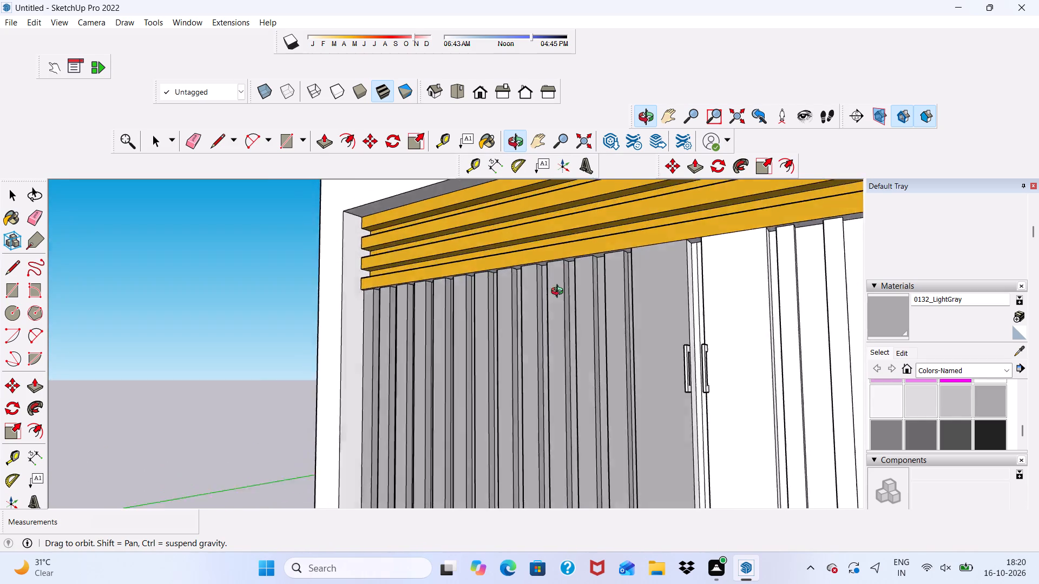
middle_drag(560, 293, 515, 327)
scroll(702, 344, up, 12)
click(697, 332)
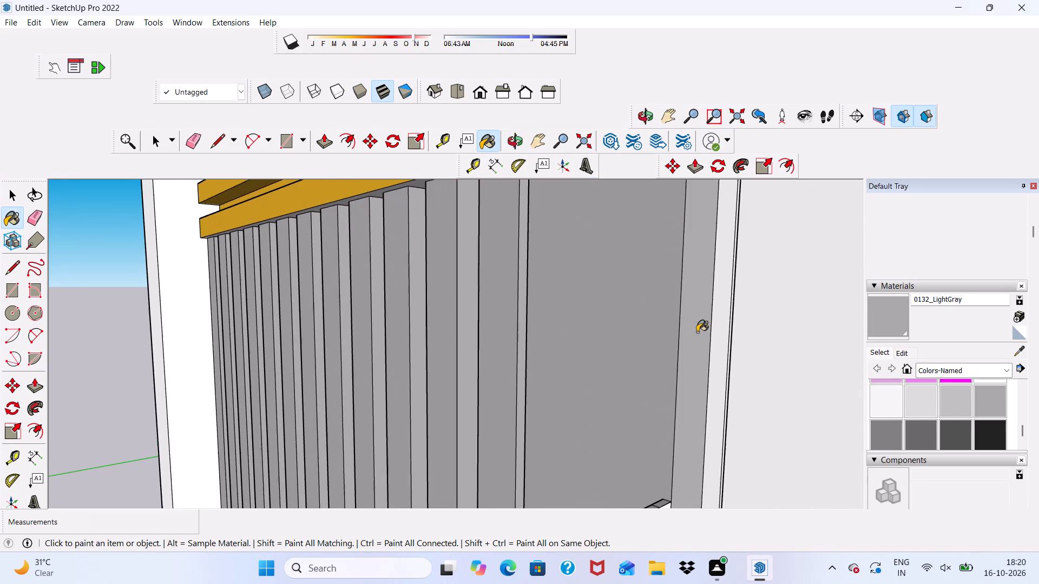
Paint the recessed strip between the two door leaves and the second leaf's wide panel edge and front with 0132_LightGray.
scroll(675, 319, down, 6)
middle_drag(688, 389, 733, 331)
scroll(725, 407, up, 8)
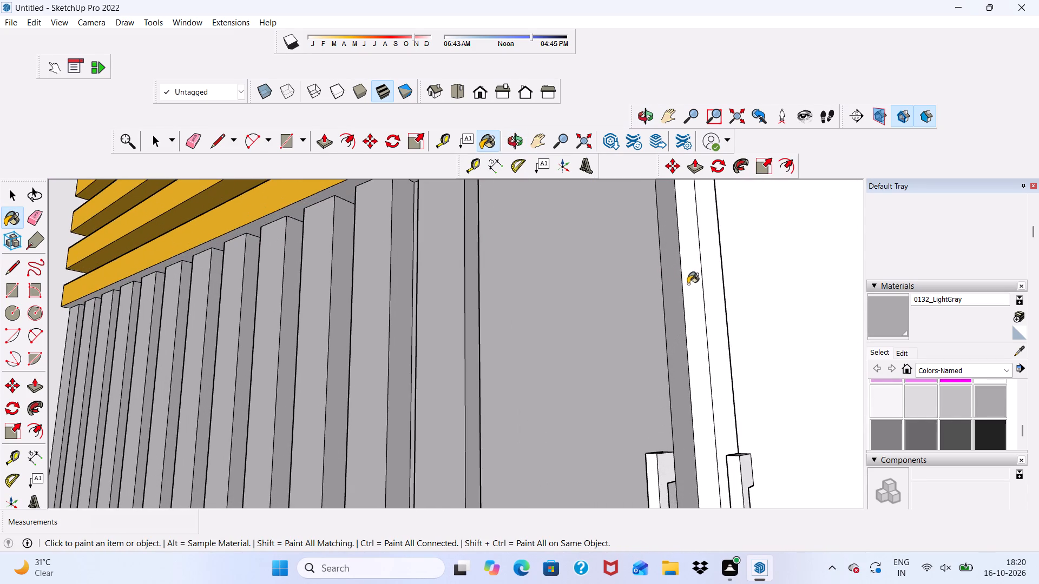
click(688, 284)
click(707, 293)
scroll(706, 297, down, 5)
middle_drag(706, 300, 853, 363)
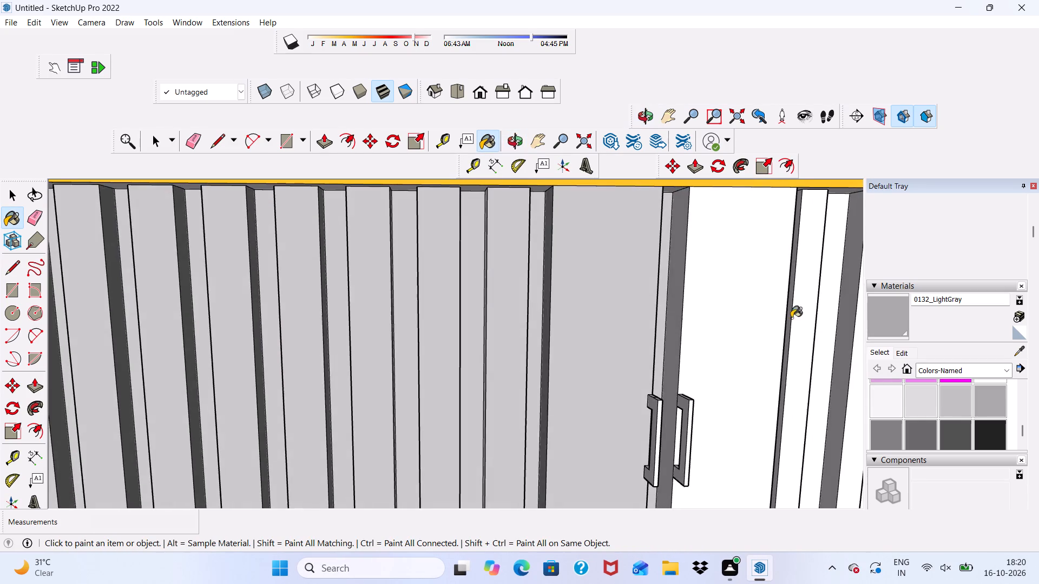
scroll(712, 254, up, 7)
click(670, 228)
click(696, 283)
Paint the far side edge of the second leaf's wide handle panel with 0132_LightGray.
scroll(696, 283, down, 5)
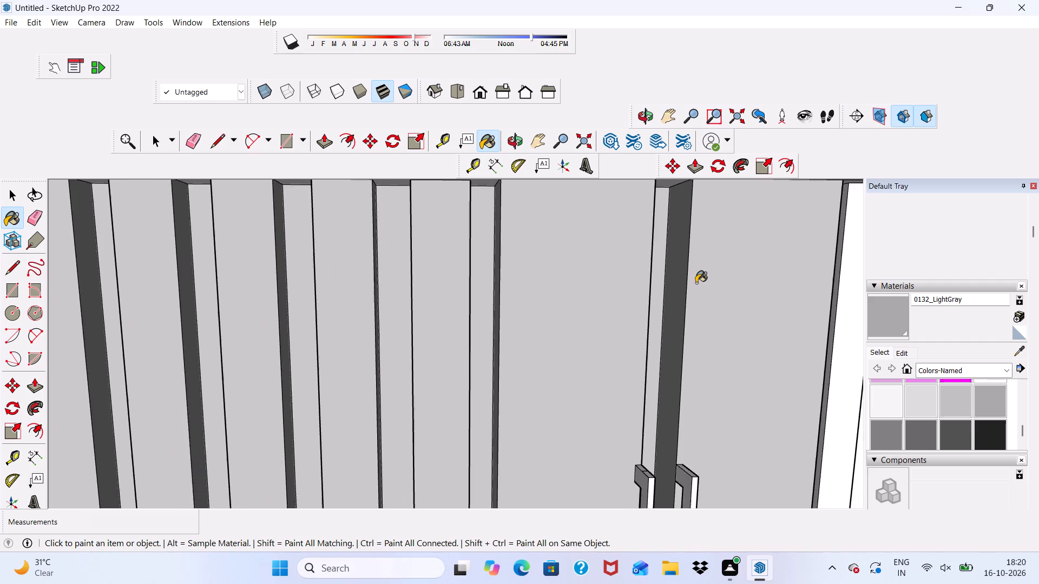
scroll(696, 284, down, 11)
middle_drag(697, 289, 492, 288)
scroll(775, 370, up, 5)
click(749, 330)
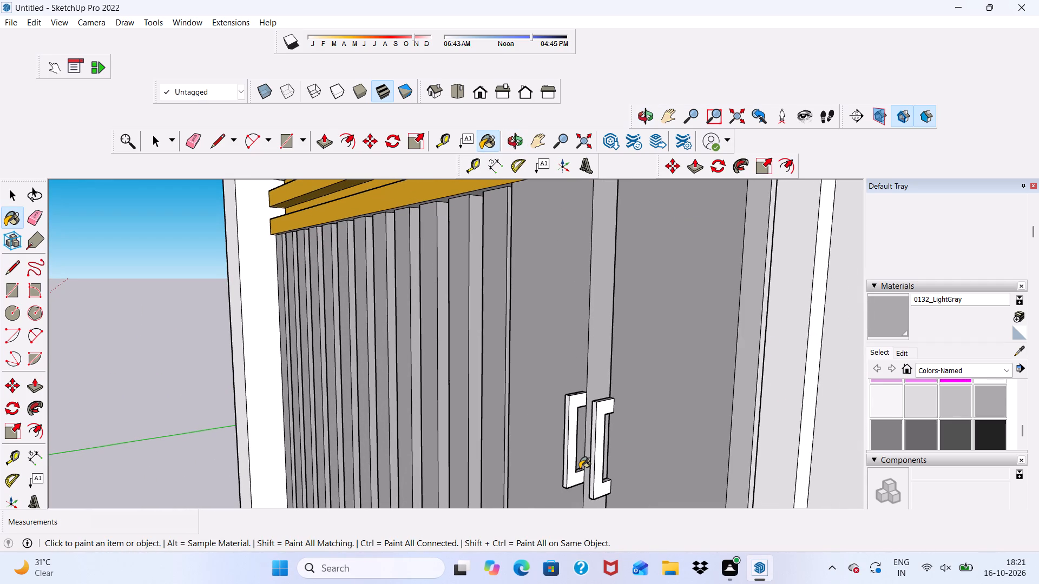
Paint the front, visible side and top faces of the second door leaf's pull handle with 0132_LightGray.
scroll(584, 444, down, 4)
scroll(627, 408, up, 11)
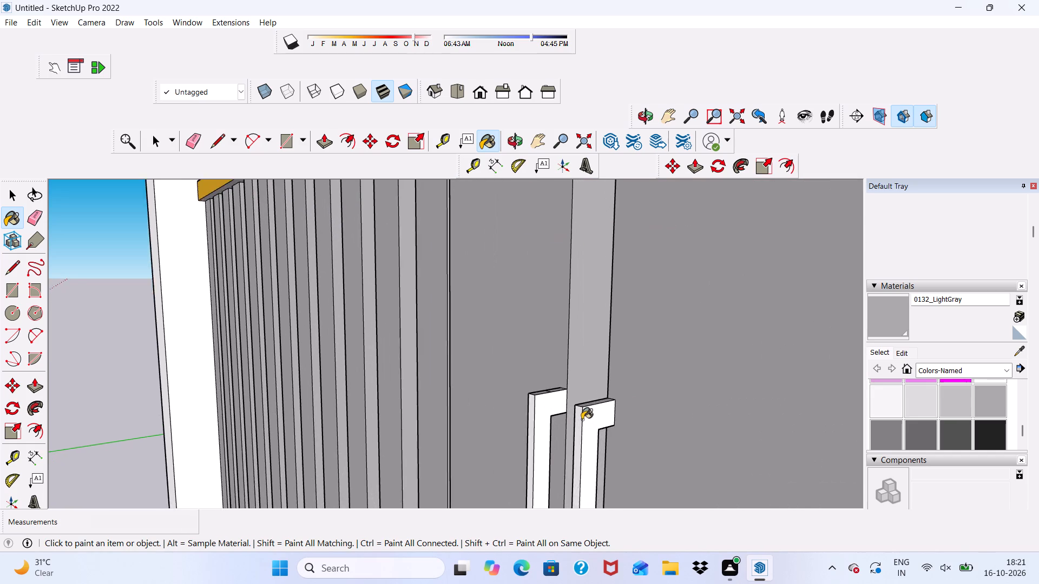
scroll(582, 420, up, 3)
click(606, 426)
scroll(581, 428, up, 3)
click(578, 421)
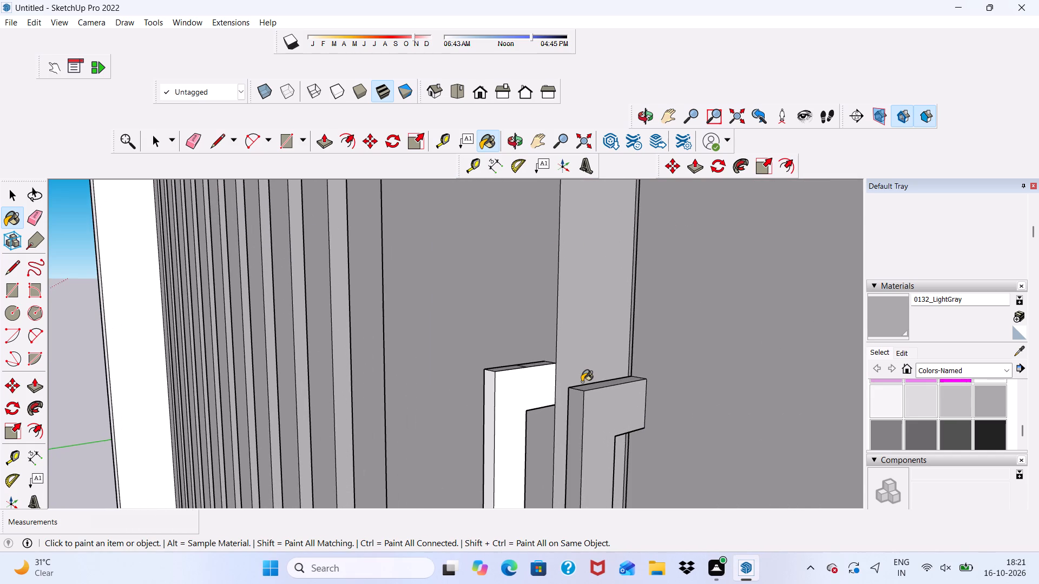
scroll(582, 381, up, 3)
click(586, 388)
Paint the bottom end and the upper arm's underside on the second leaf's pull handle with 0132_LightGray.
scroll(591, 377, down, 10)
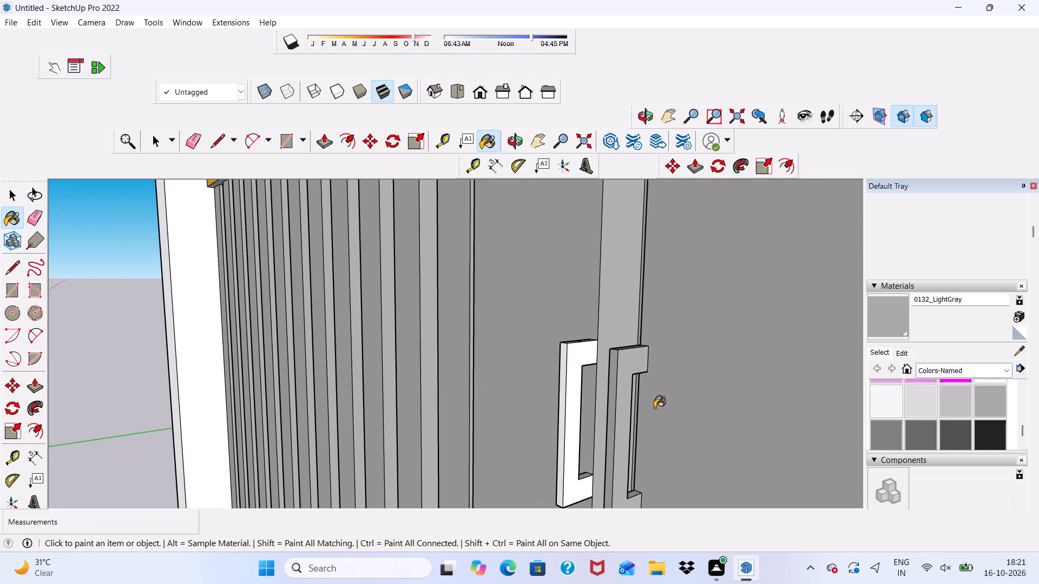
middle_drag(636, 450, 709, 266)
scroll(655, 505, up, 4)
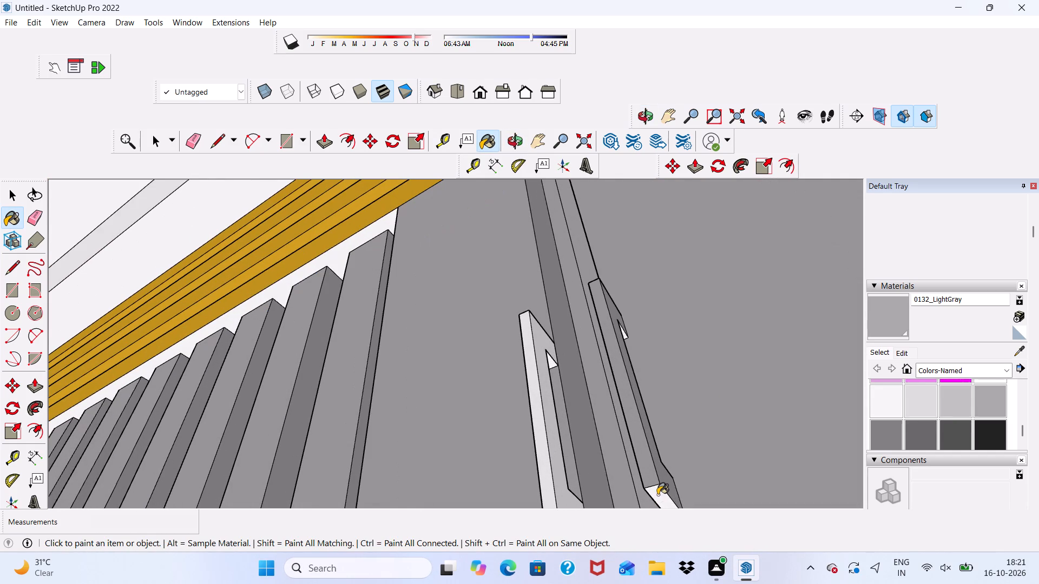
click(657, 495)
middle_drag(668, 452, 595, 376)
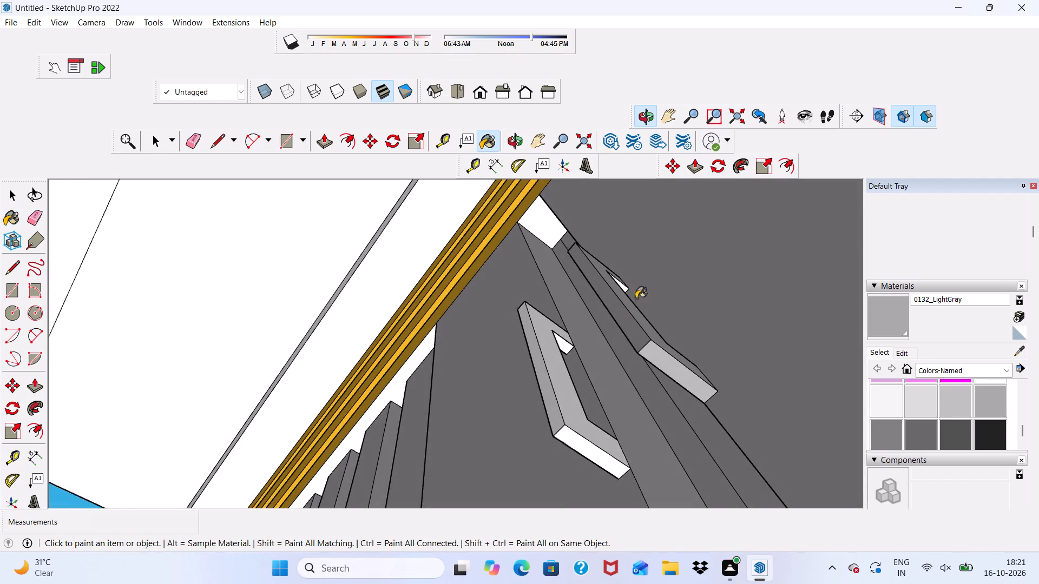
scroll(651, 280, up, 8)
click(612, 289)
scroll(612, 290, down, 5)
scroll(626, 383, up, 1)
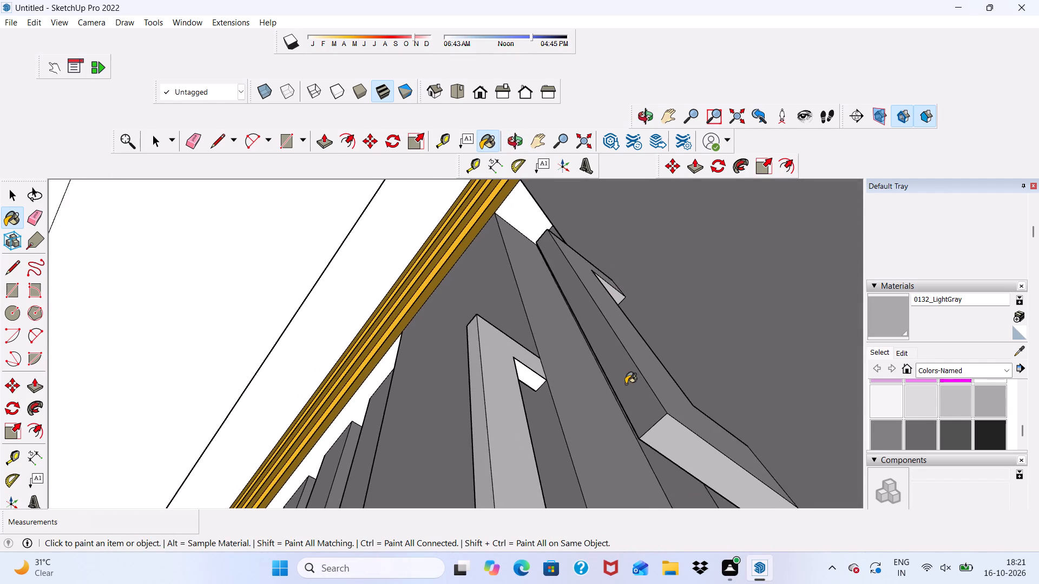
scroll(656, 443, down, 2)
click(720, 474)
Paint the opposite side of the second leaf's pull handle with 0132_LightGray.
scroll(709, 477, down, 1)
middle_drag(709, 477, 861, 388)
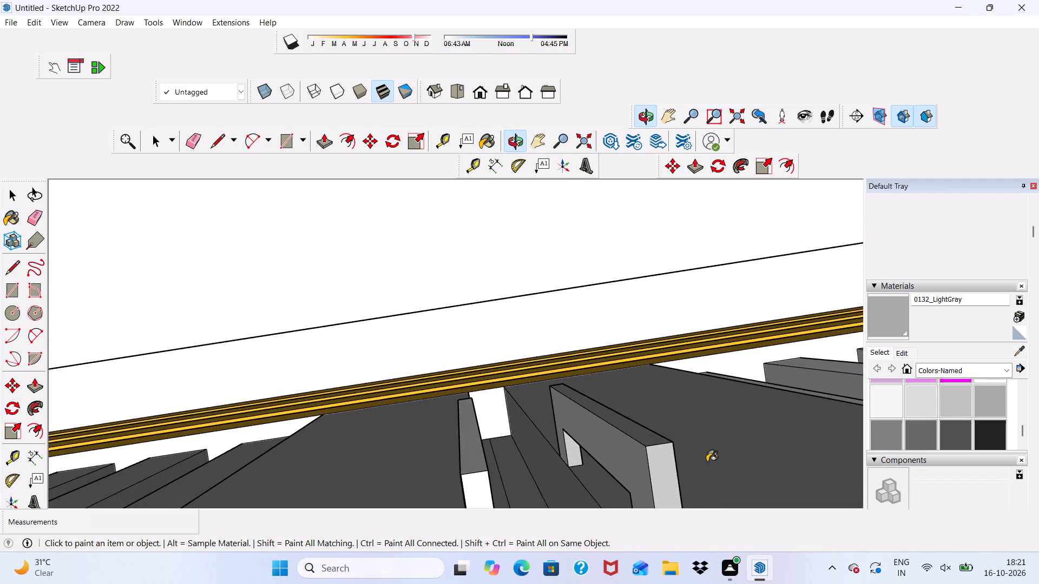
scroll(645, 459, up, 3)
click(622, 436)
Paint the long faces and bottom end of the first leaf's pull handle with 0132_LightGray.
scroll(577, 407, down, 5)
middle_drag(578, 421, 480, 483)
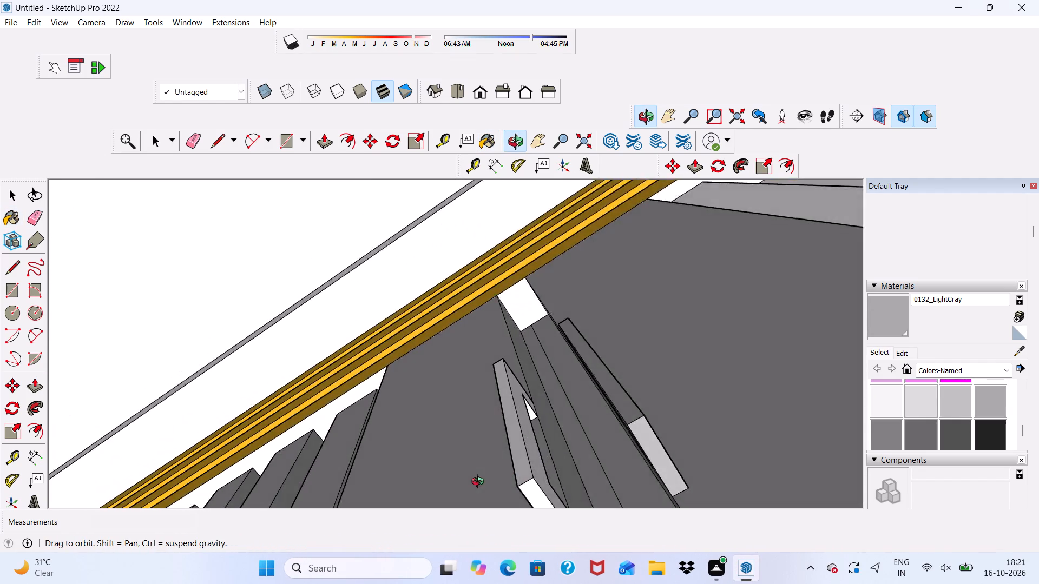
middle_drag(480, 483, 477, 513)
scroll(509, 423, up, 5)
click(511, 416)
click(532, 428)
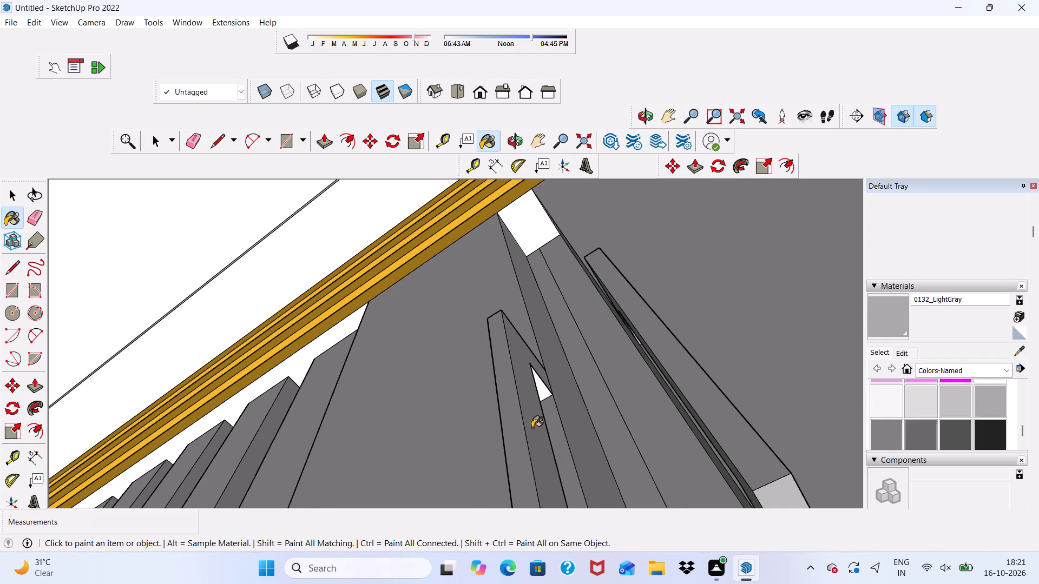
scroll(510, 360, down, 7)
scroll(546, 479, up, 5)
click(545, 473)
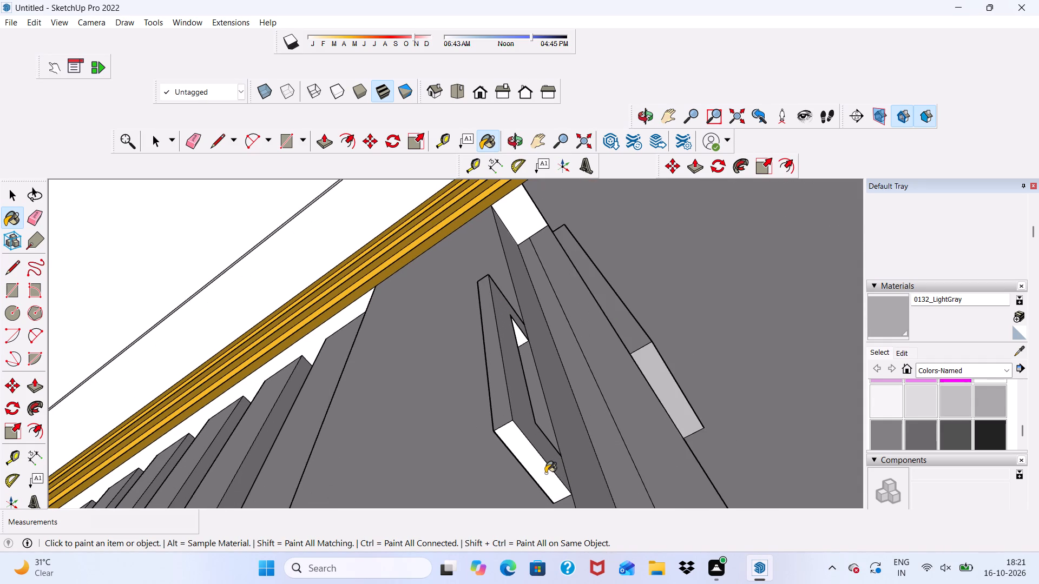
Paint the opposite face and the upper arm's underside on the first leaf's pull handle with 0132_LightGray.
scroll(545, 473, down, 3)
middle_drag(545, 473, 803, 527)
scroll(499, 358, up, 4)
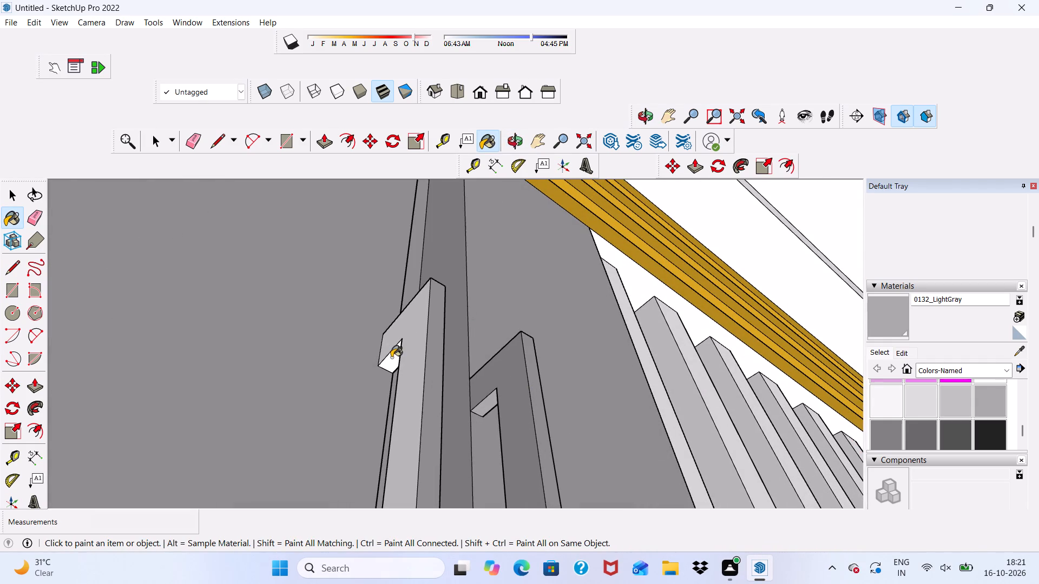
click(409, 361)
scroll(380, 324, up, 4)
scroll(370, 315, down, 4)
scroll(403, 368, up, 7)
click(392, 352)
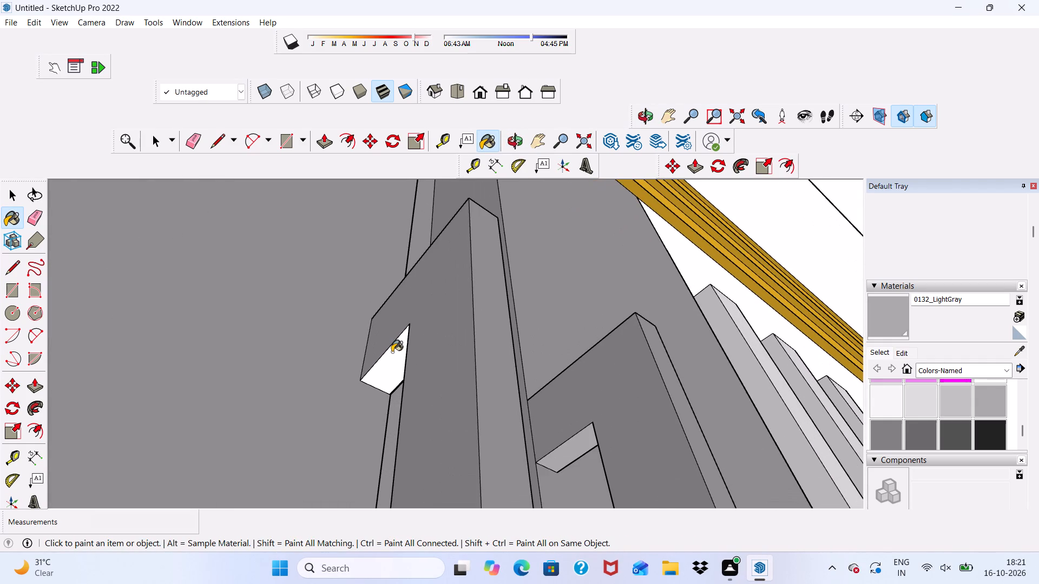
Paint the top face of the lower arm on the first leaf's pull handle with 0132_LightGray.
scroll(392, 349, down, 5)
scroll(442, 250, down, 8)
middle_drag(548, 331, 569, 442)
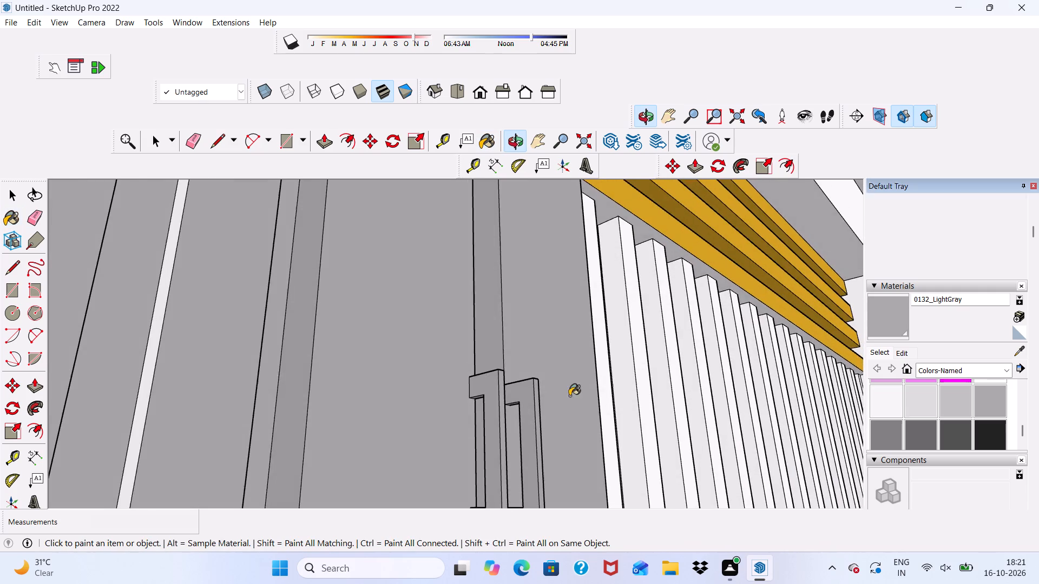
scroll(519, 284, down, 10)
middle_drag(508, 342, 600, 439)
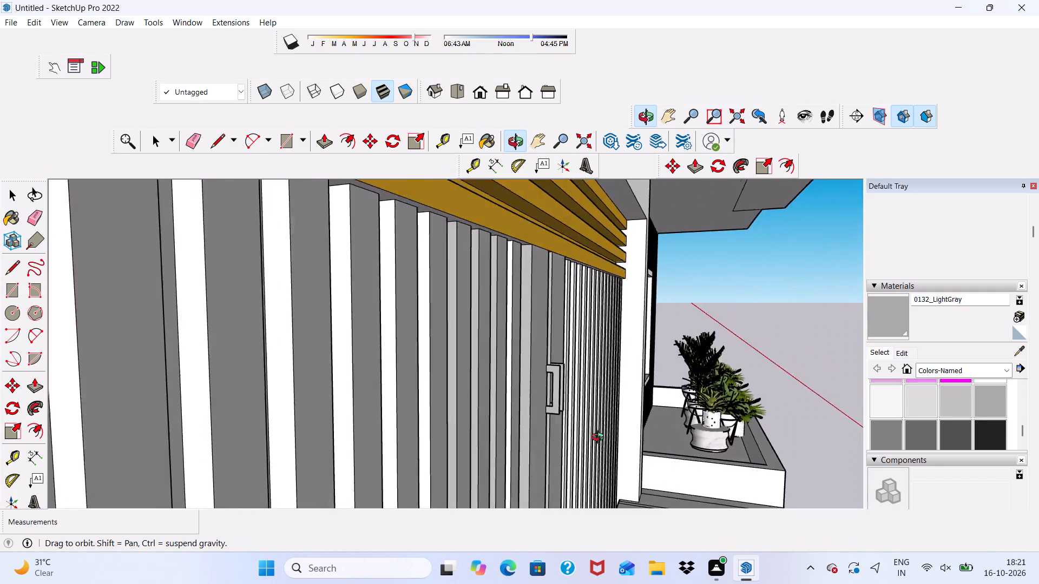
middle_drag(600, 439, 602, 466)
scroll(568, 429, up, 20)
scroll(568, 429, up, 1)
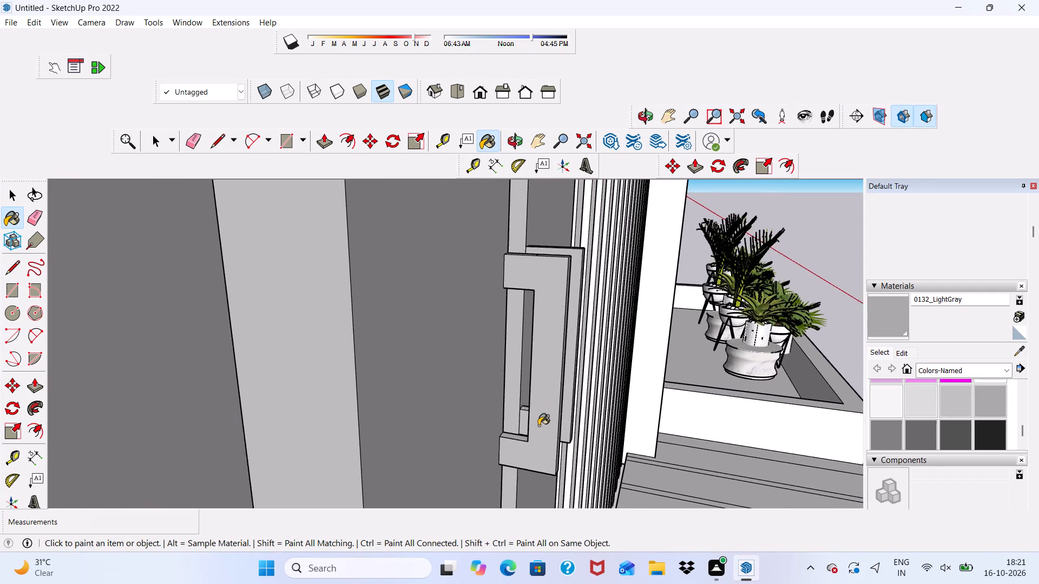
scroll(538, 426, up, 7)
click(497, 445)
scroll(530, 397, up, 4)
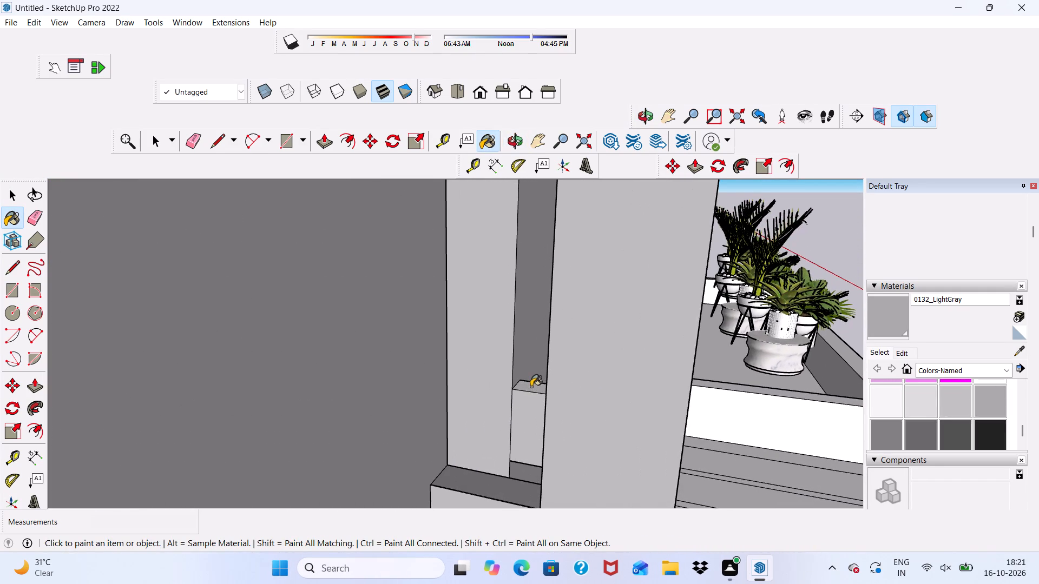
Paint the top face of the lower arm on the second leaf's pull handle with 0132_LightGray.
click(531, 387)
Paint the white side faces of four vertical slats on the first garage door leaf, moving away from the handles, with 0132_LightGray.
scroll(526, 395, down, 6)
scroll(350, 308, down, 16)
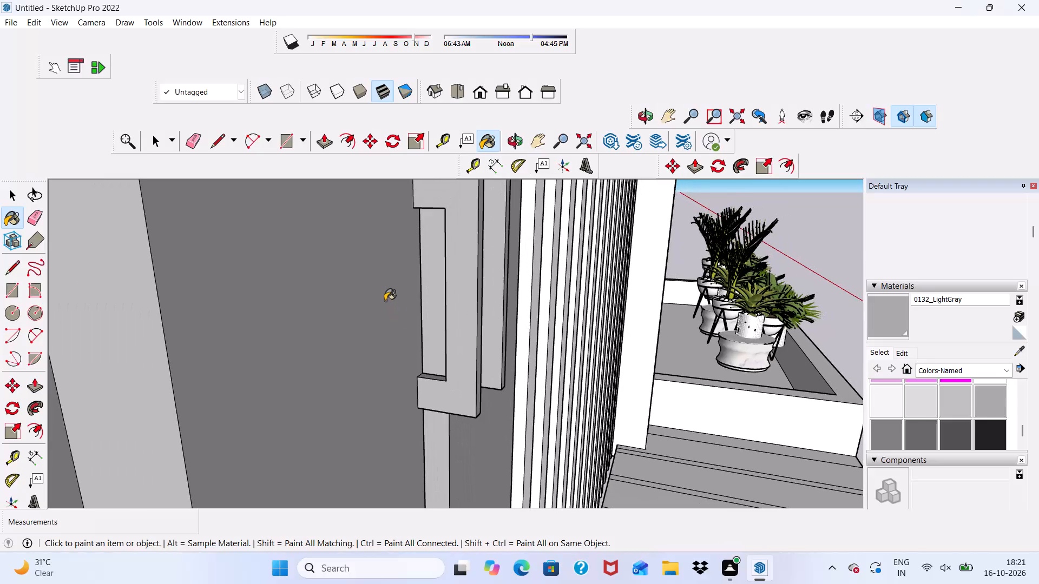
scroll(385, 300, down, 9)
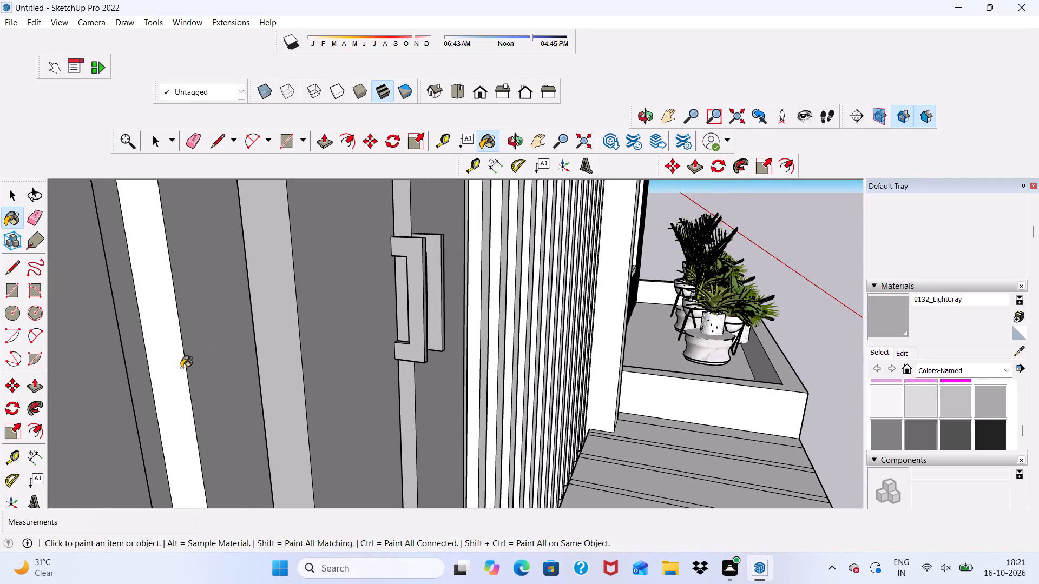
click(176, 376)
scroll(213, 327, down, 5)
scroll(318, 310, down, 5)
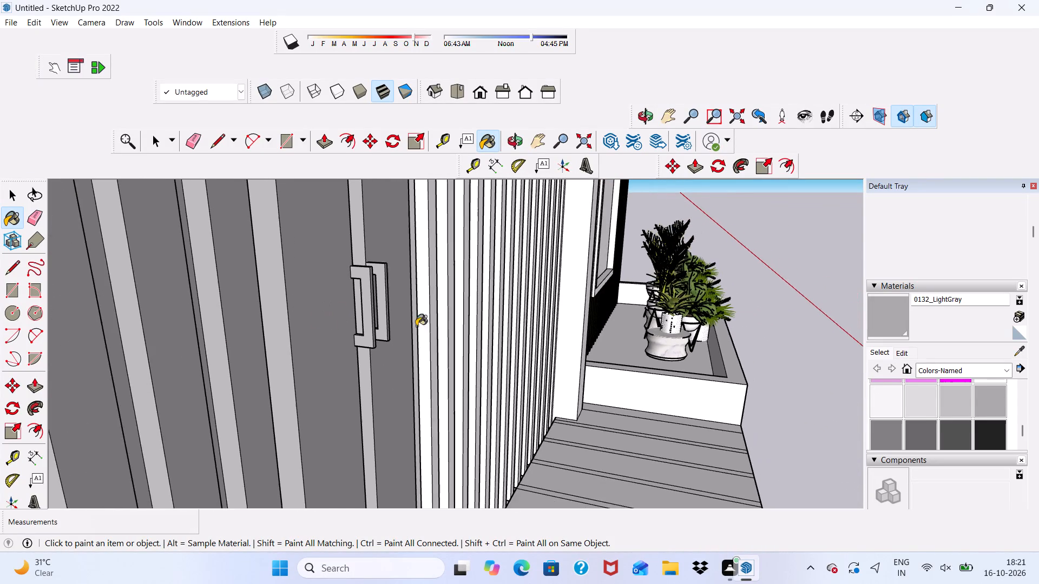
scroll(409, 323, down, 12)
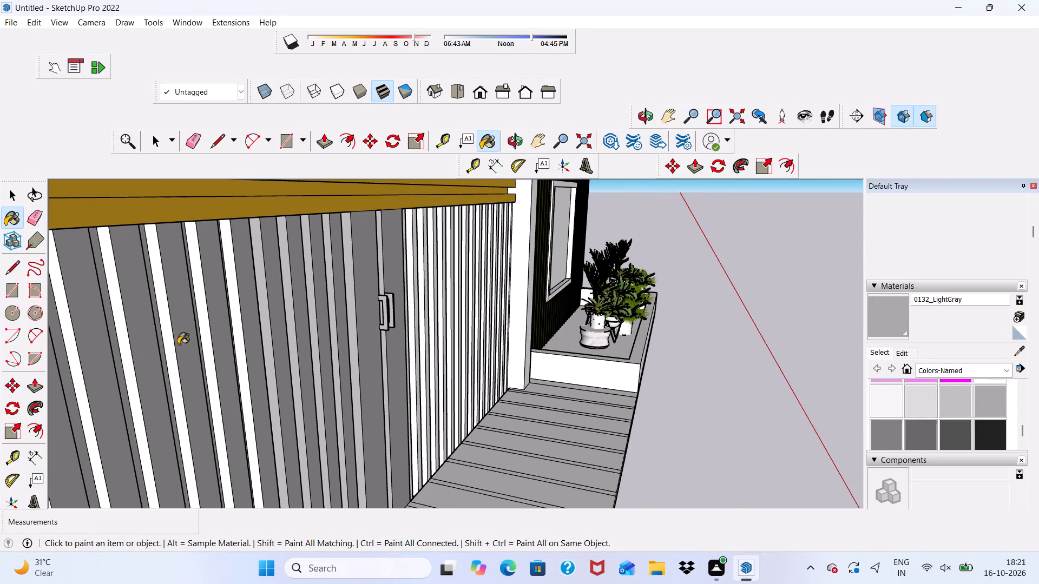
click(242, 364)
scroll(228, 374, up, 3)
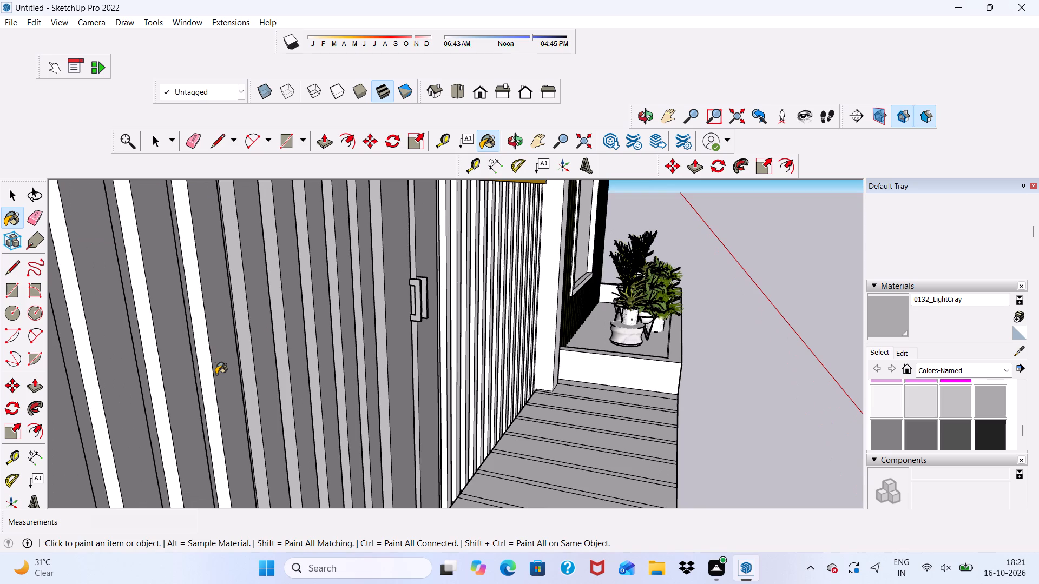
click(209, 373)
click(159, 396)
scroll(182, 371, down, 3)
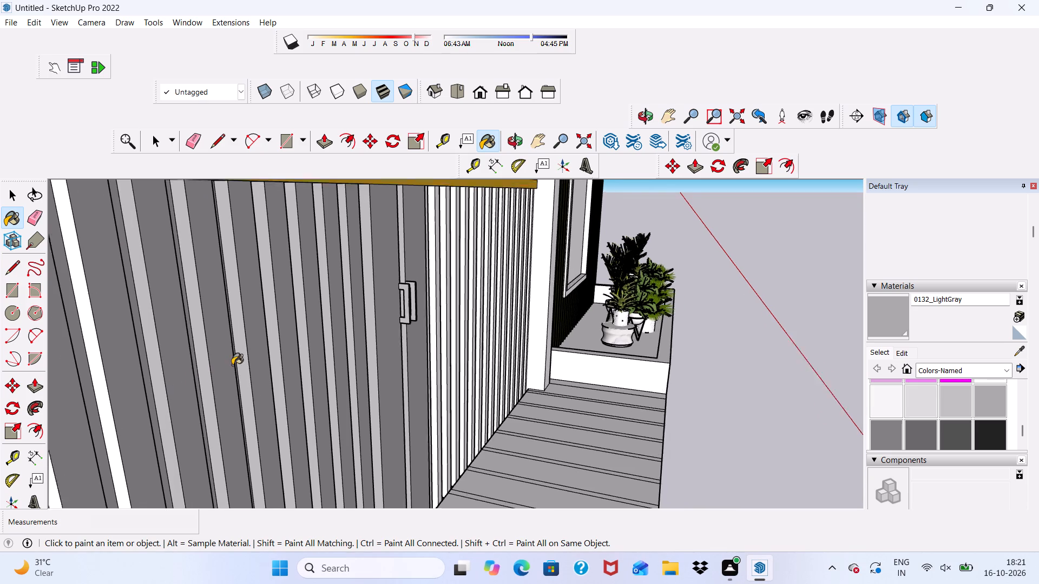
Paint the remaining white slat sides on the first door leaf, out to its outer edge, with 0132_LightGray.
scroll(232, 365, down, 2)
scroll(303, 305, down, 5)
scroll(305, 391, down, 1)
scroll(148, 359, up, 4)
scroll(190, 323, up, 3)
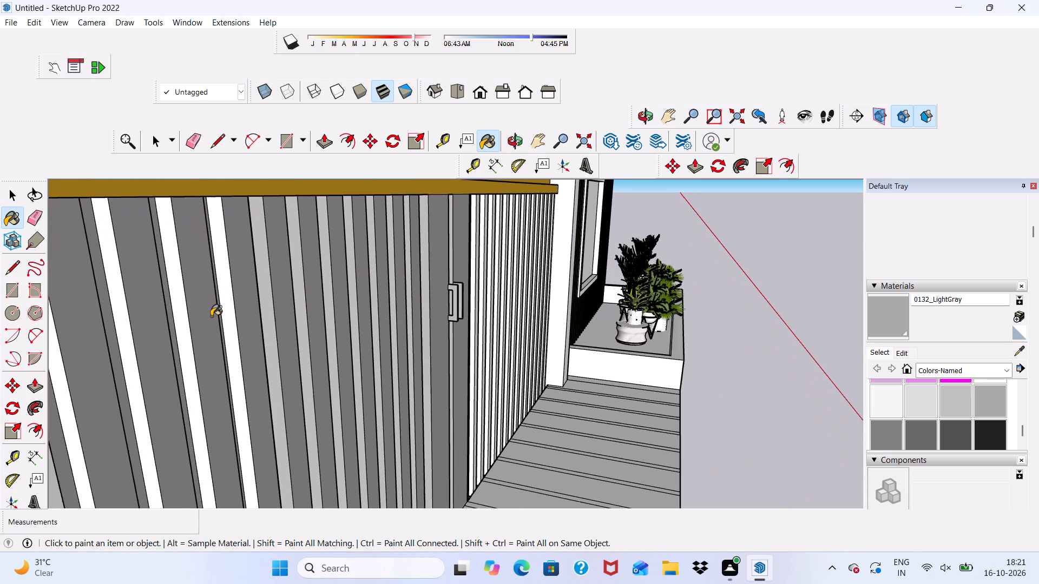
scroll(211, 316, up, 2)
click(225, 306)
click(177, 340)
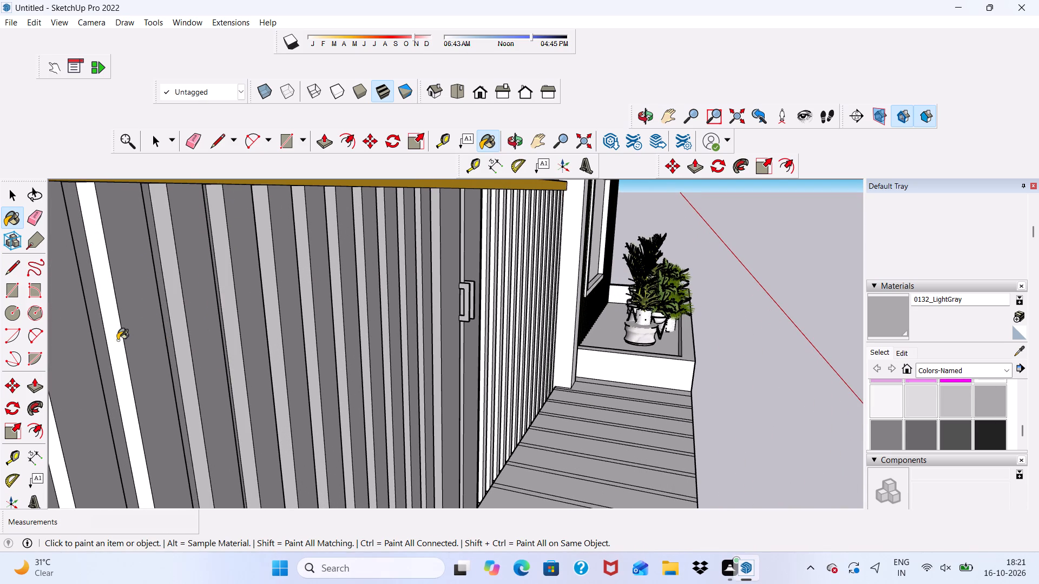
click(107, 332)
scroll(109, 326, down, 5)
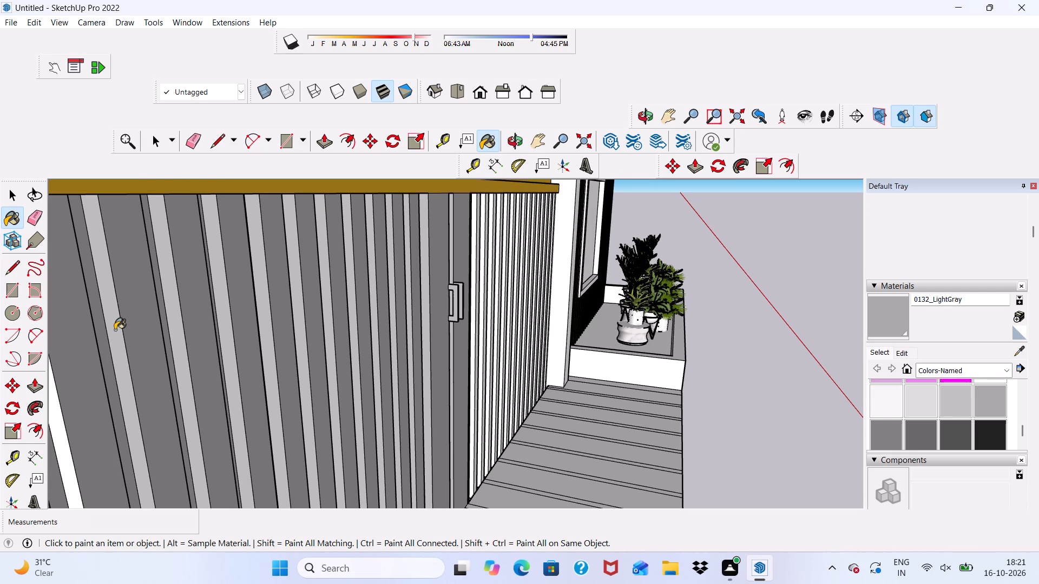
click(113, 331)
scroll(127, 321, down, 5)
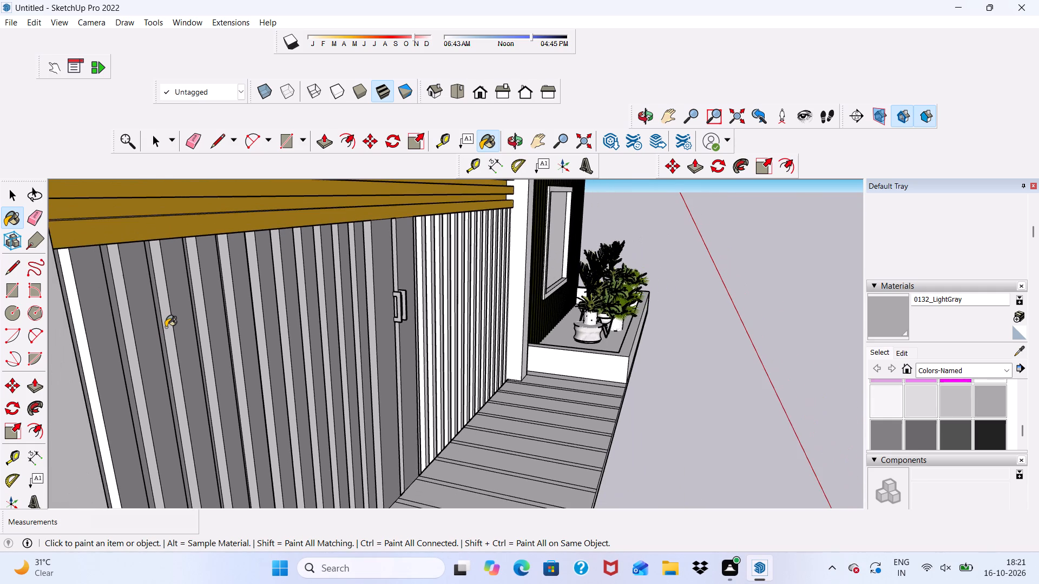
scroll(103, 349, down, 1)
click(91, 357)
scroll(90, 355, down, 4)
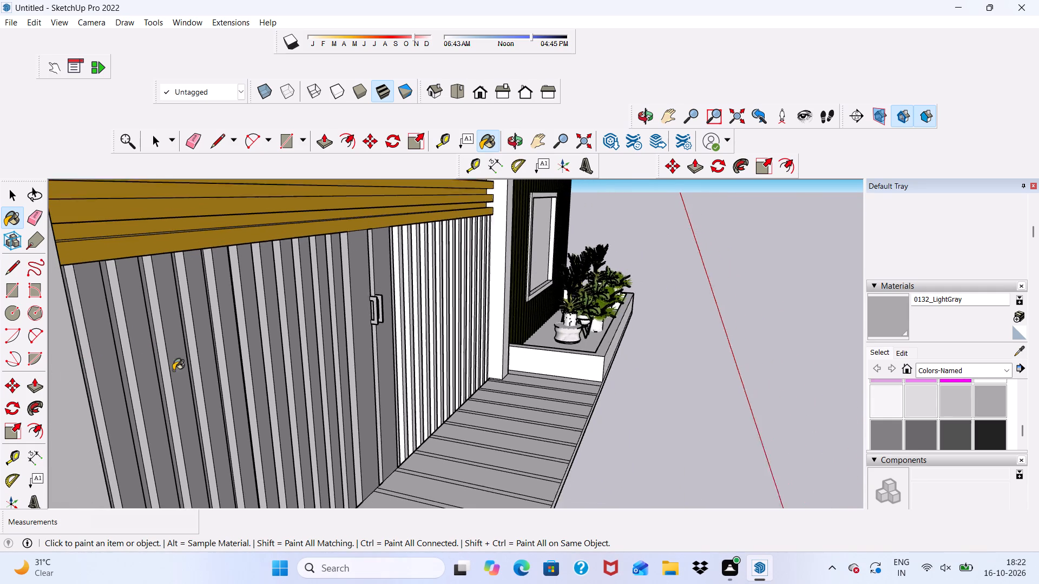
Paint the front and side faces of the first vertical slats past the handle on the second door leaf with 0132_LightGray.
middle_drag(177, 371, 64, 366)
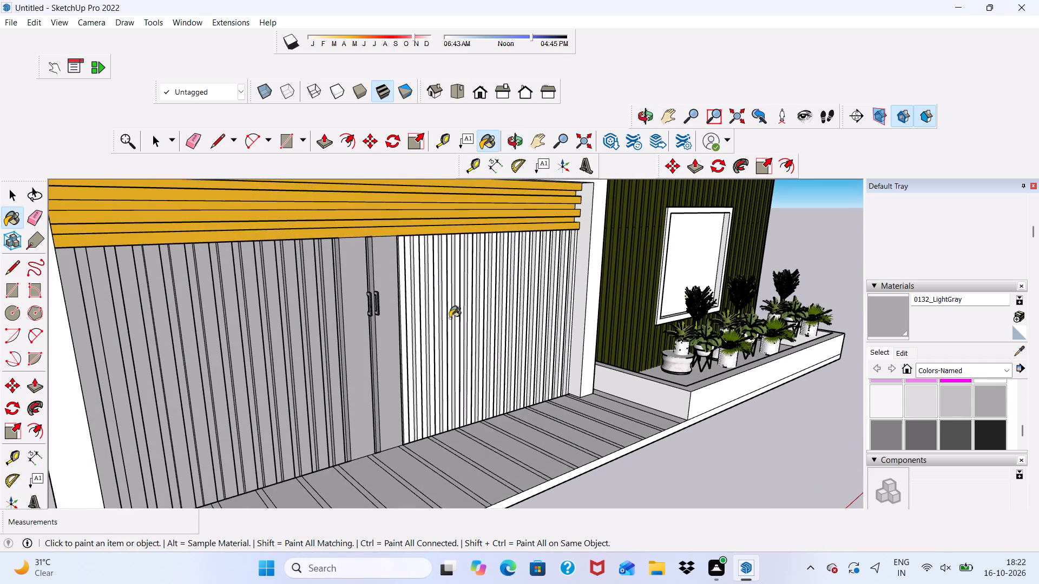
scroll(489, 322, down, 4)
scroll(728, 348, down, 3)
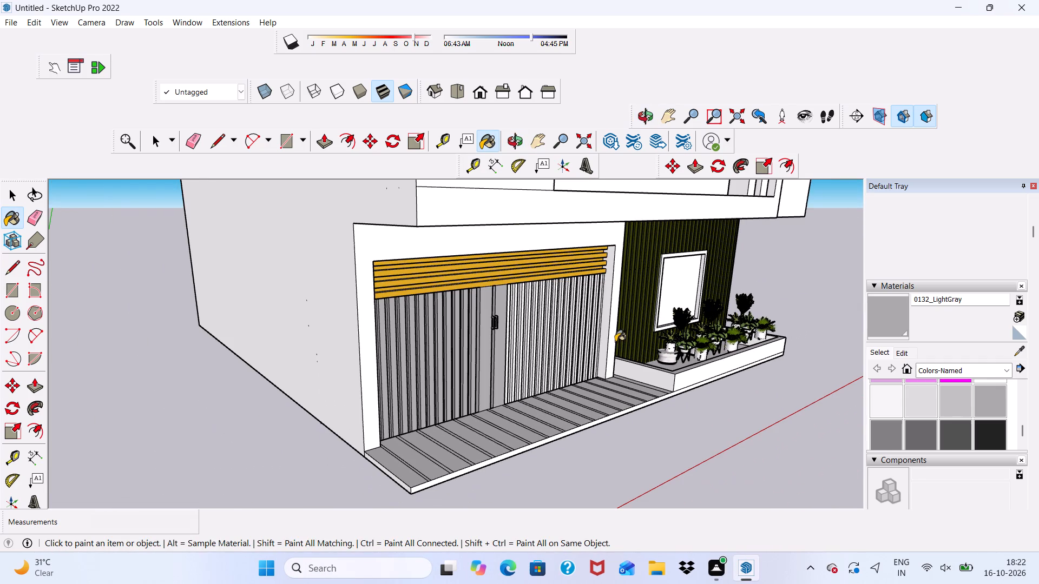
scroll(607, 331, up, 2)
scroll(605, 326, down, 3)
middle_drag(605, 326, 449, 313)
scroll(449, 313, up, 5)
scroll(363, 294, up, 9)
middle_drag(420, 270, 392, 300)
scroll(473, 304, up, 8)
click(422, 289)
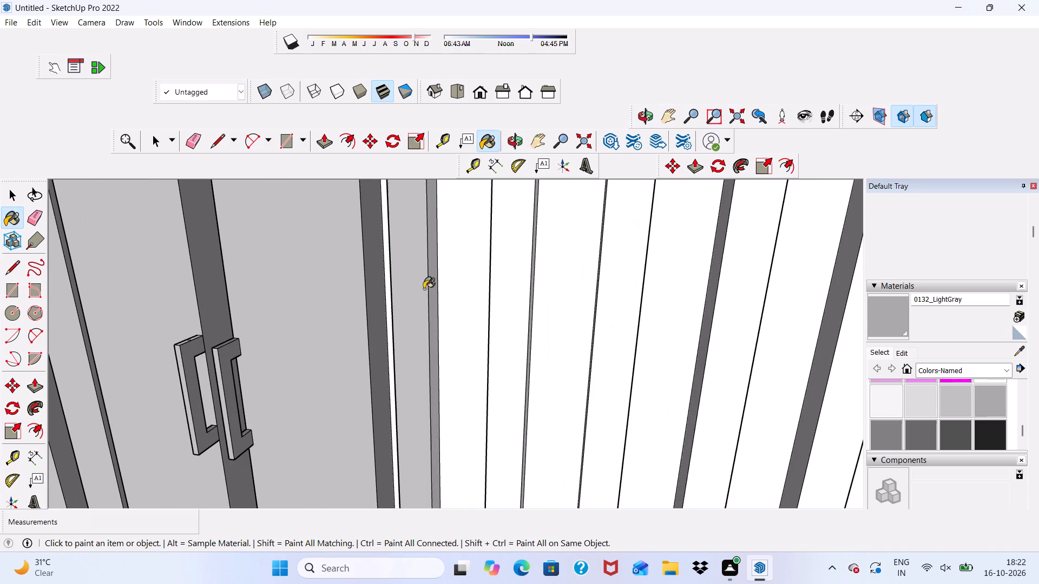
click(433, 289)
click(453, 280)
click(513, 300)
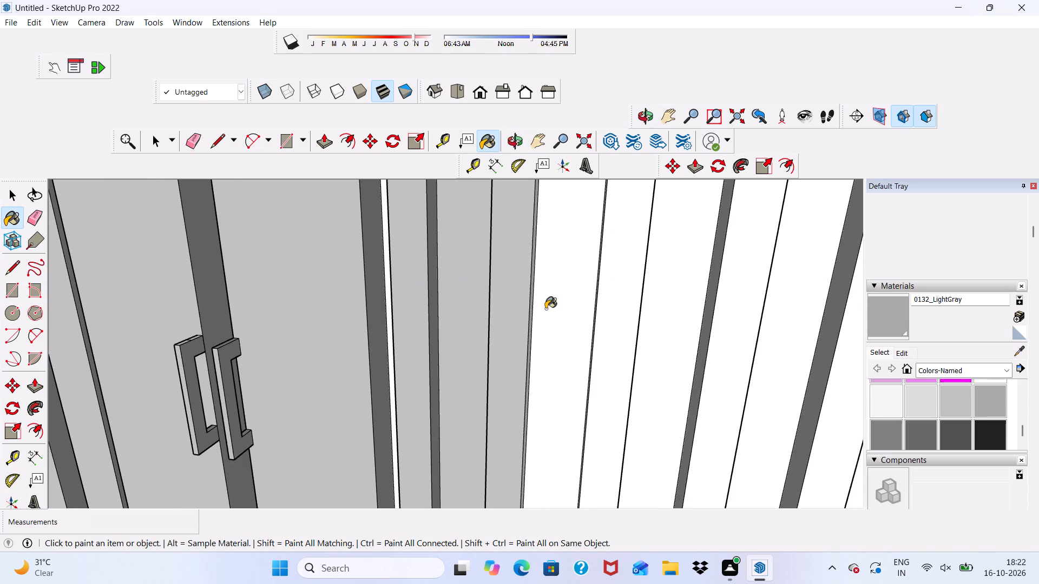
click(537, 309)
Paint the narrow side faces and fronts of the adjoining vertical slats on the second door leaf with 0132_LightGray.
scroll(537, 309, up, 7)
click(528, 296)
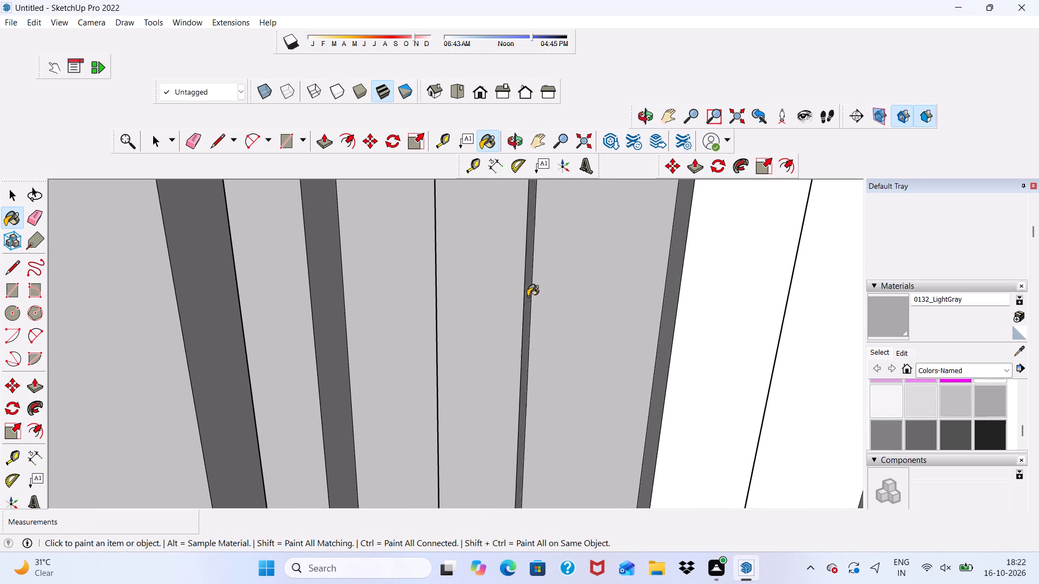
scroll(531, 303, down, 5)
click(656, 329)
scroll(645, 330, up, 4)
scroll(614, 314, down, 4)
middle_drag(614, 314, 719, 338)
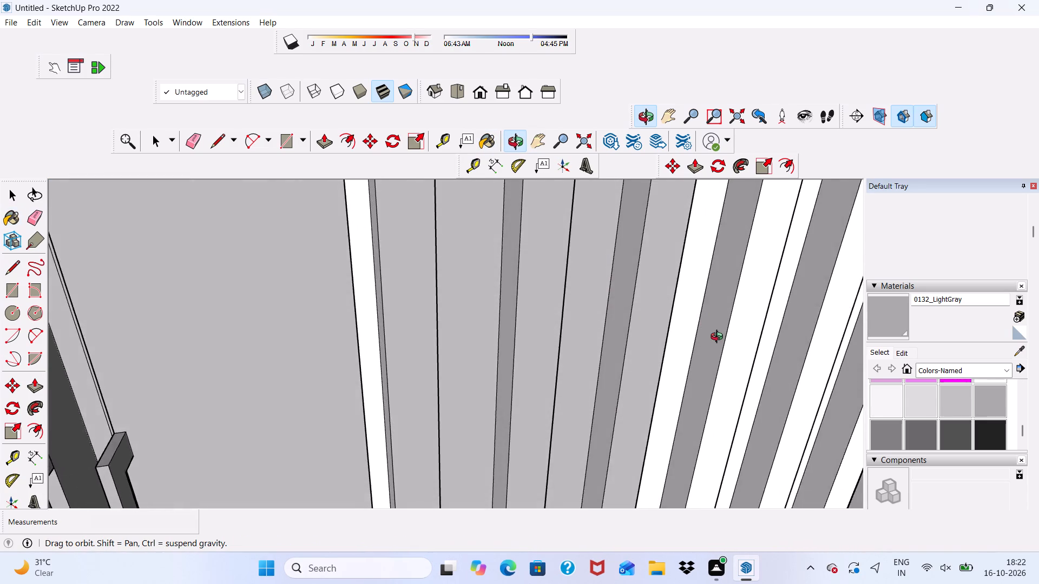
middle_drag(719, 338, 534, 339)
click(693, 362)
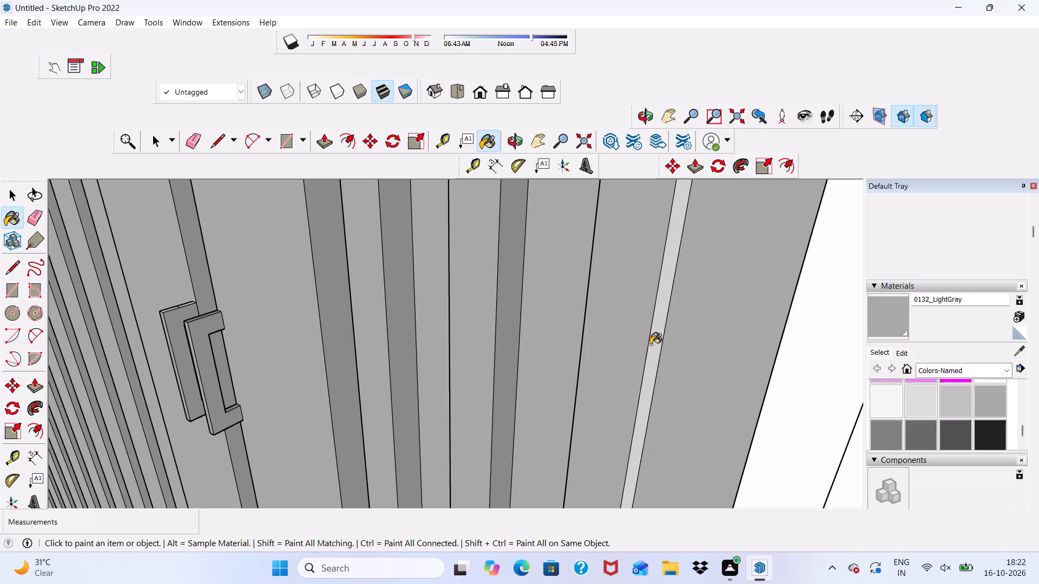
click(650, 344)
scroll(688, 341, down, 4)
scroll(779, 364, up, 1)
click(780, 361)
scroll(652, 318, down, 5)
Paint the narrow white side strip of the slat nearest the handle on the second door leaf with 0132_LightGray.
middle_drag(622, 318, 764, 304)
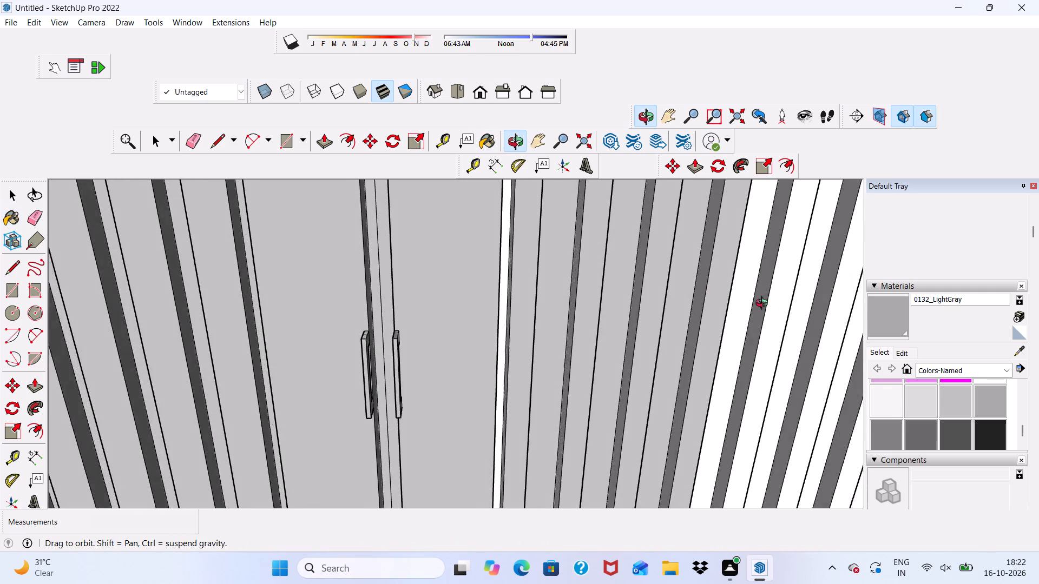
middle_drag(764, 304, 669, 316)
scroll(453, 286, up, 10)
click(511, 262)
scroll(511, 262, down, 3)
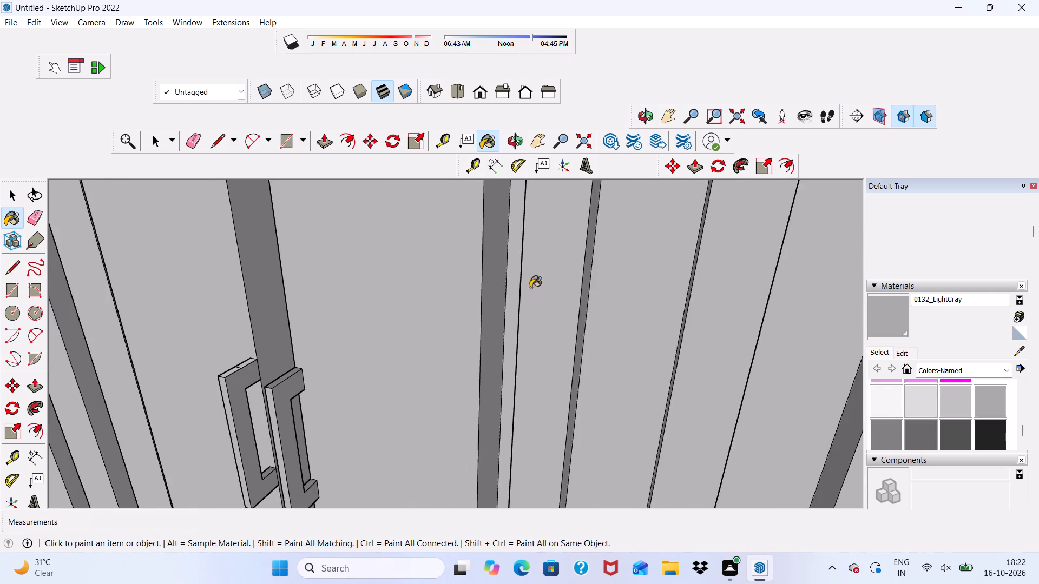
Paint the white slat fronts and recesses near the middle of the second door leaf with 0132_LightGray.
middle_drag(530, 288, 611, 259)
scroll(606, 256, down, 1)
scroll(606, 245, up, 1)
scroll(595, 240, down, 5)
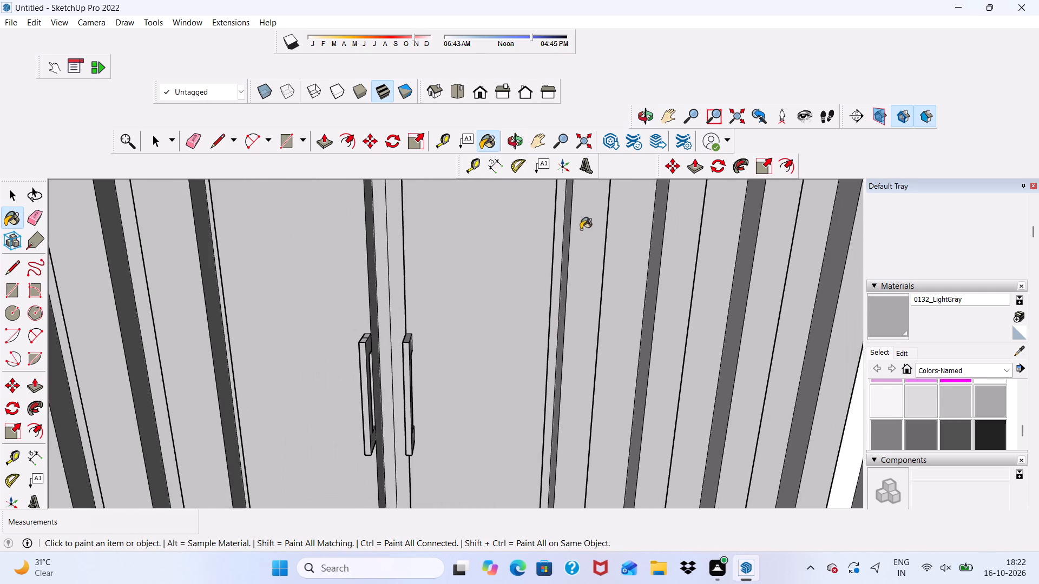
scroll(579, 229, down, 20)
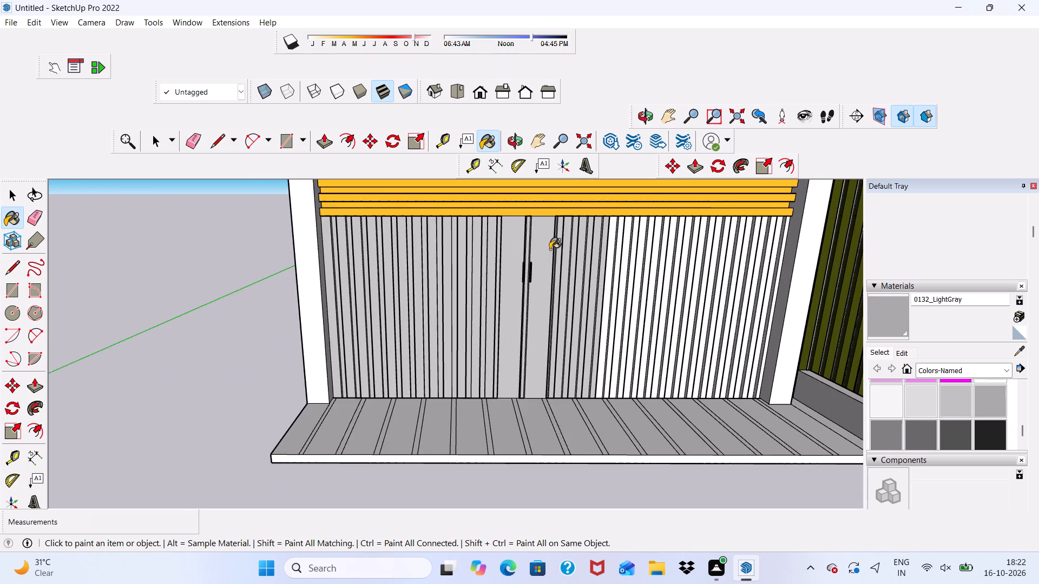
scroll(550, 249, down, 3)
scroll(593, 301, up, 15)
click(597, 262)
scroll(599, 262, up, 3)
click(609, 277)
scroll(633, 288, up, 1)
click(632, 287)
scroll(614, 287, up, 4)
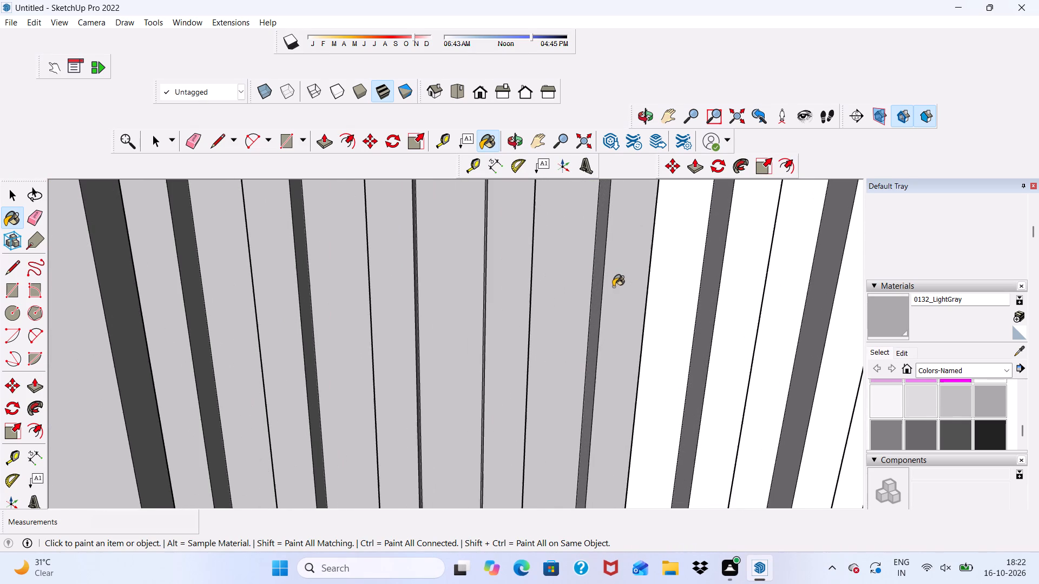
click(598, 267)
click(666, 302)
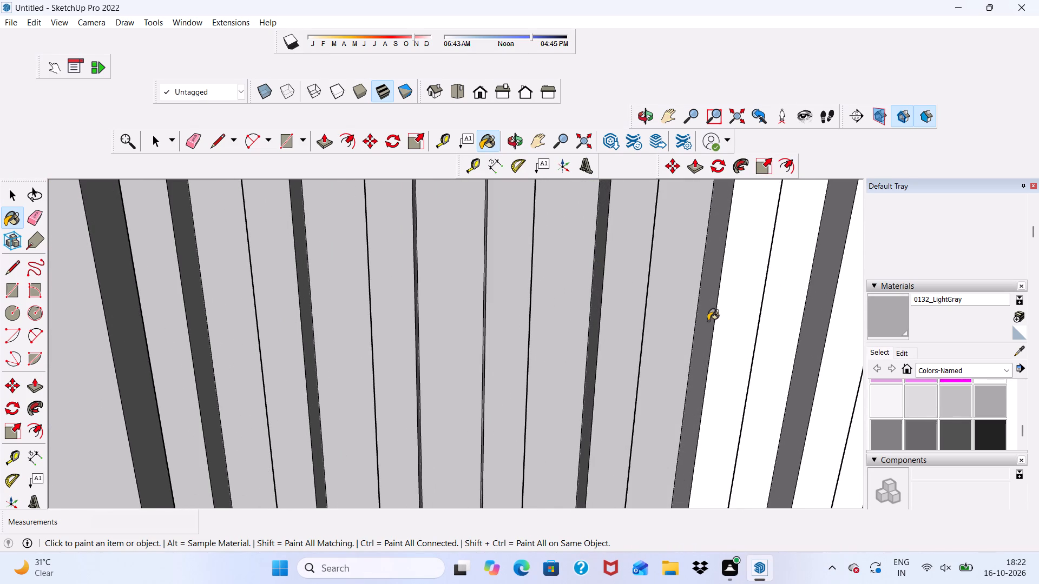
click(738, 307)
Paint the side faces, recesses and fronts of the following vertical slats on the second door leaf with 0132_LightGray.
scroll(616, 303, down, 5)
middle_drag(704, 339, 830, 340)
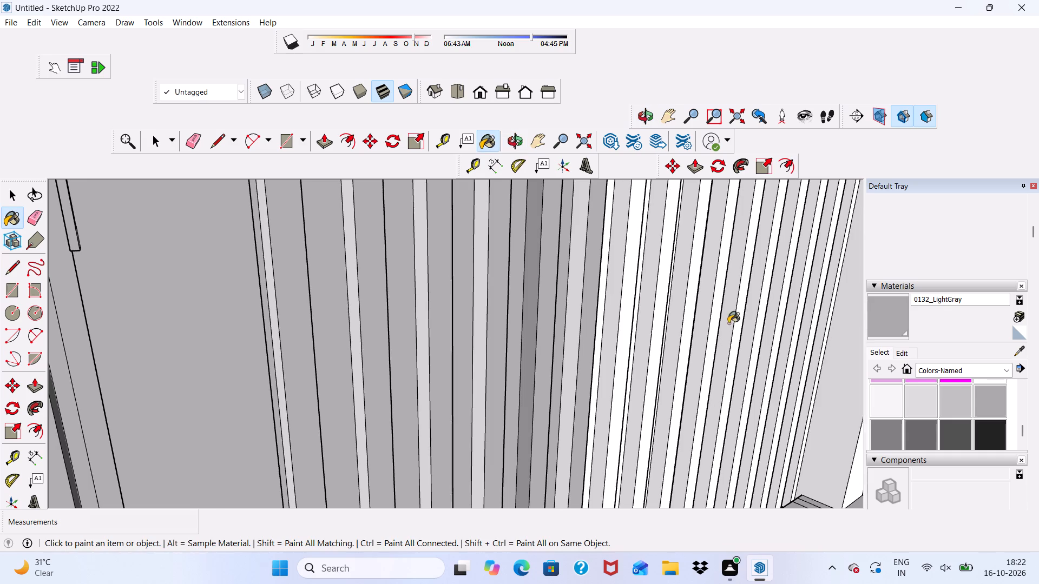
scroll(525, 283, up, 3)
scroll(644, 293, up, 9)
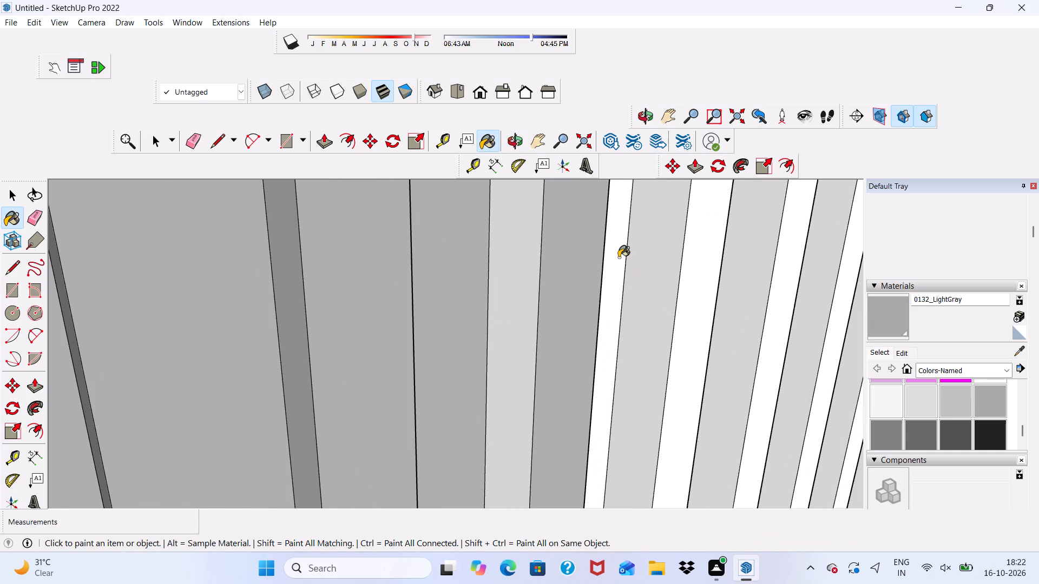
click(619, 257)
click(648, 271)
click(685, 321)
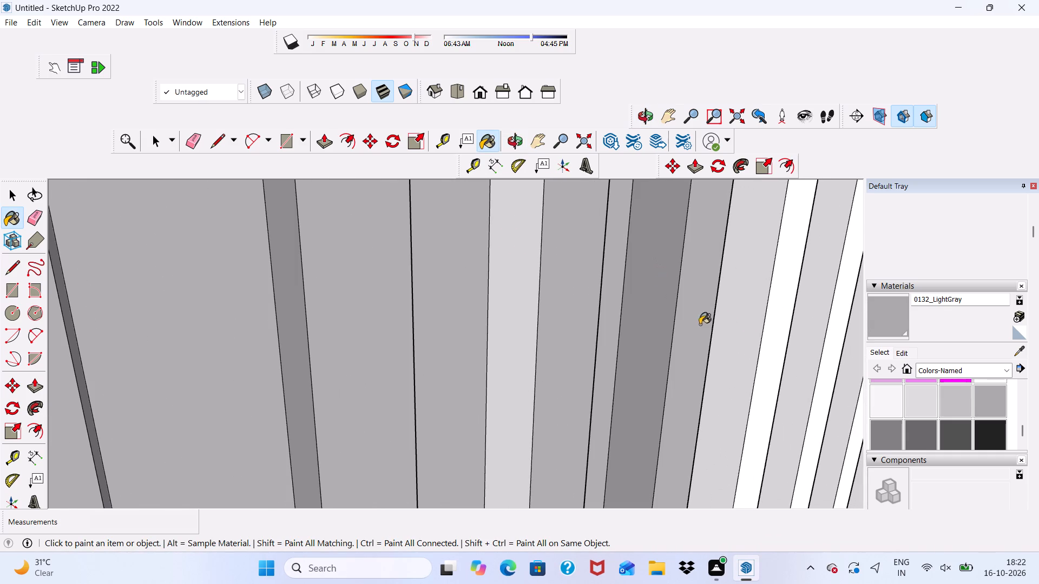
click(736, 287)
click(788, 322)
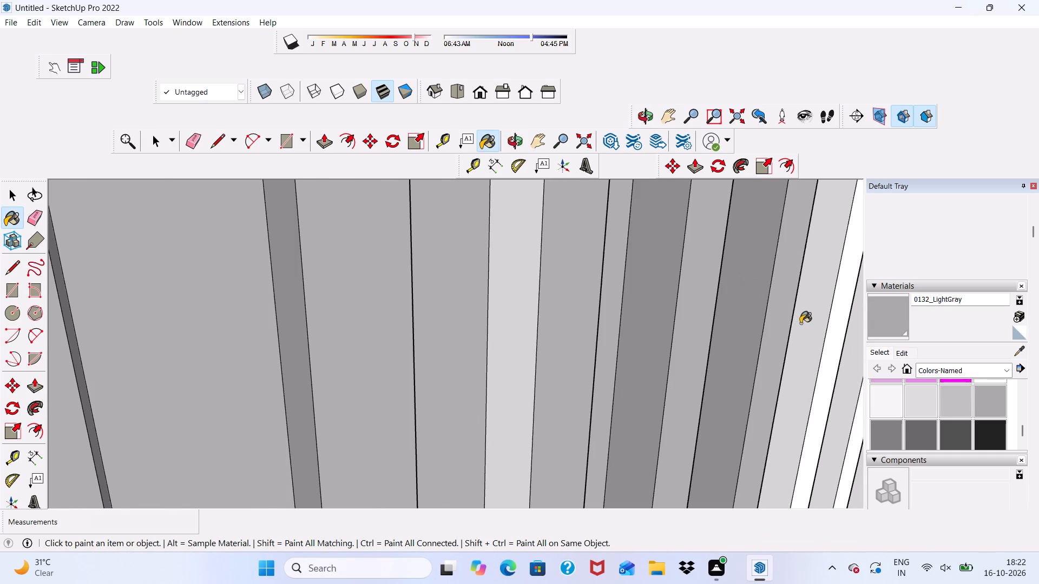
drag(800, 323, 812, 347)
Paint the next white slat faces and their opposite side faces toward the planter end of the second leaf with 0132_LightGray.
scroll(801, 336, down, 4)
scroll(642, 278, up, 1)
scroll(536, 249, down, 14)
middle_drag(589, 303, 448, 288)
scroll(346, 294, up, 10)
click(420, 258)
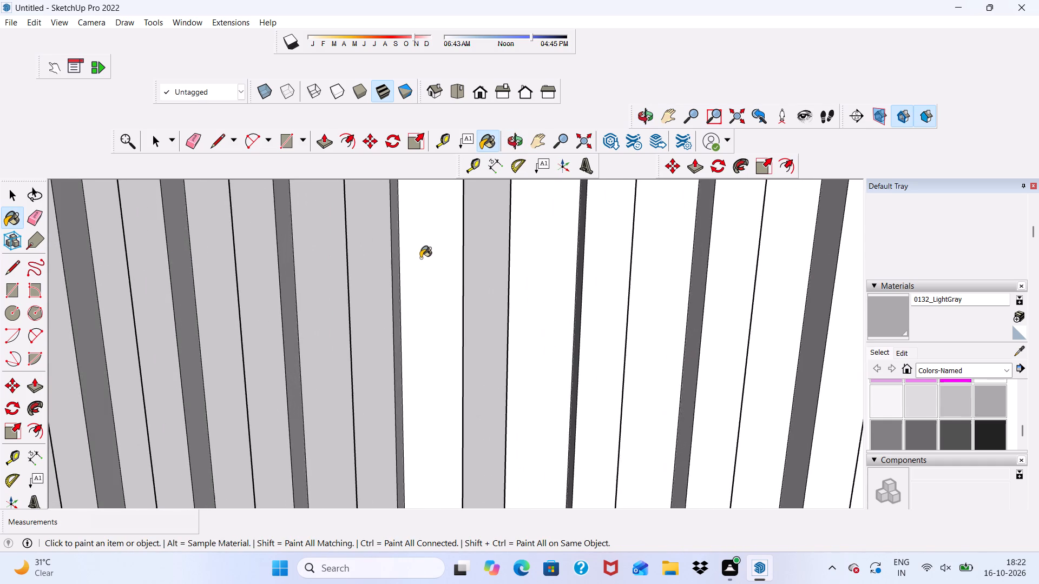
middle_drag(443, 277, 331, 321)
scroll(396, 305, up, 2)
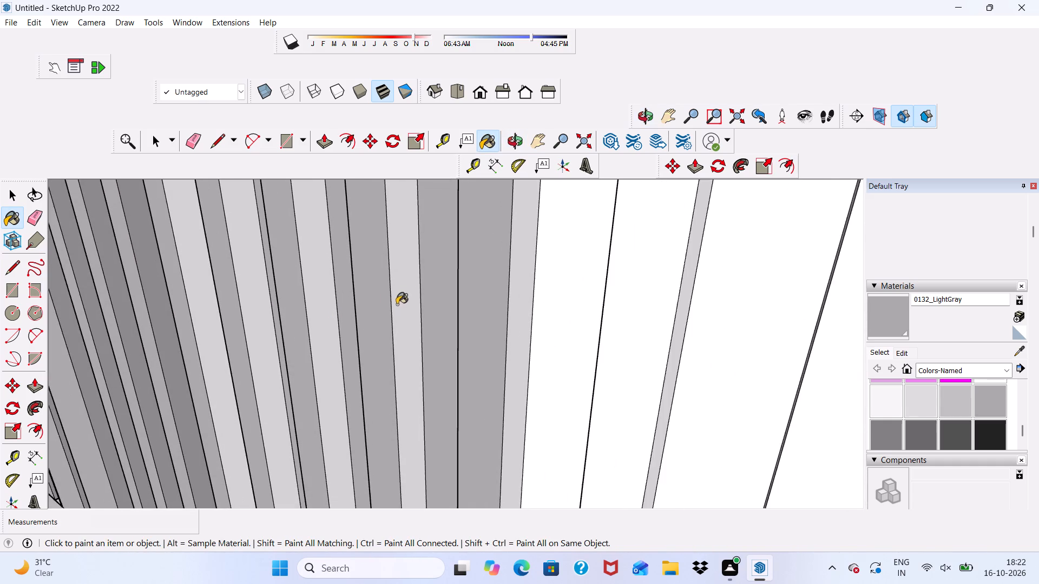
click(402, 295)
scroll(423, 308, down, 5)
click(538, 300)
scroll(532, 293, up, 4)
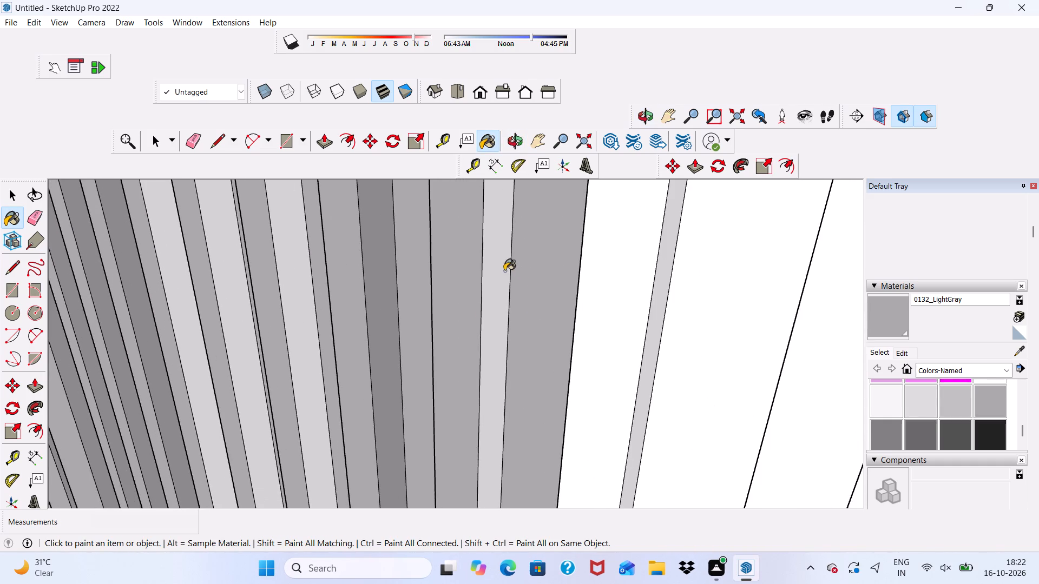
click(497, 266)
Paint the fronts, sides and recesses of the next few slats toward the second leaf's outer edge with 0132_LightGray.
scroll(496, 268, down, 5)
middle_drag(510, 311, 722, 340)
scroll(617, 312, up, 4)
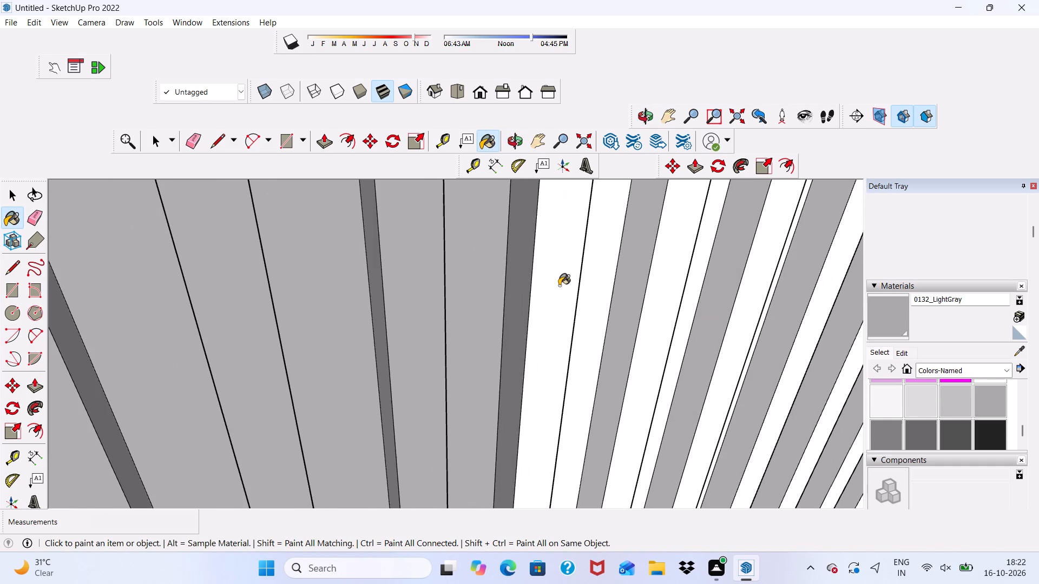
click(558, 286)
click(596, 305)
click(637, 317)
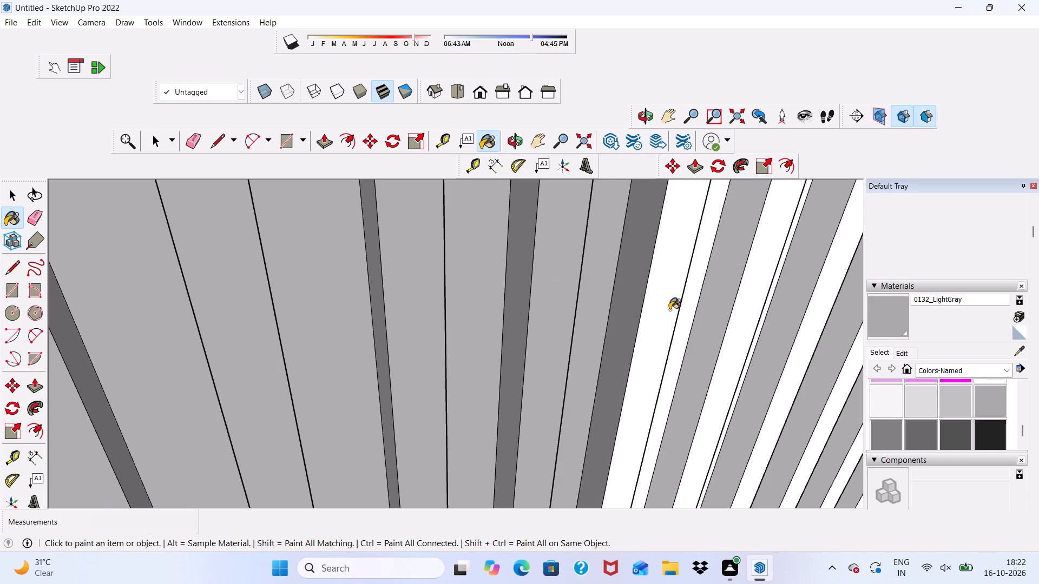
click(666, 310)
click(693, 309)
click(703, 327)
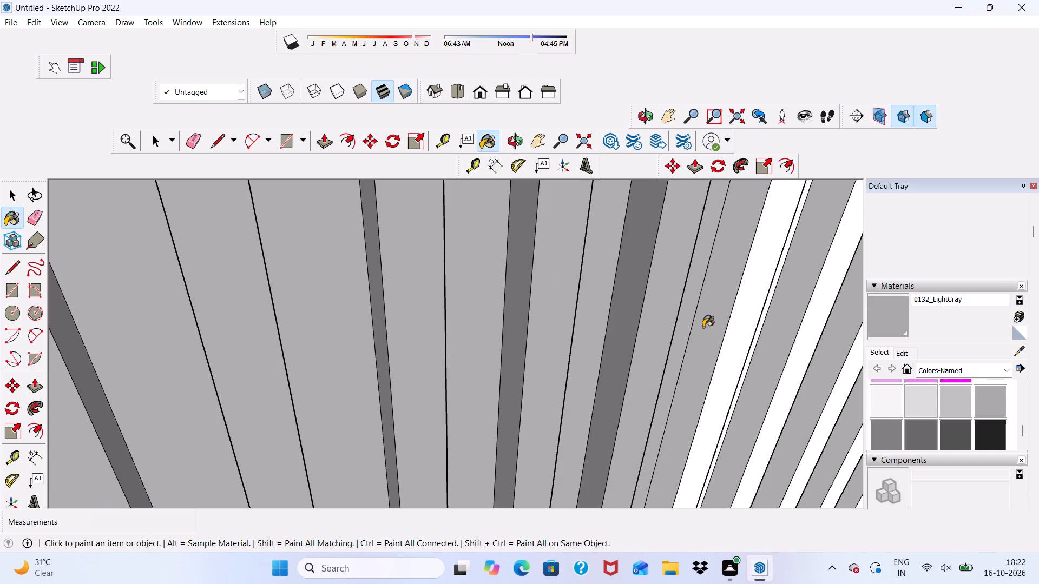
click(742, 313)
scroll(720, 262, down, 6)
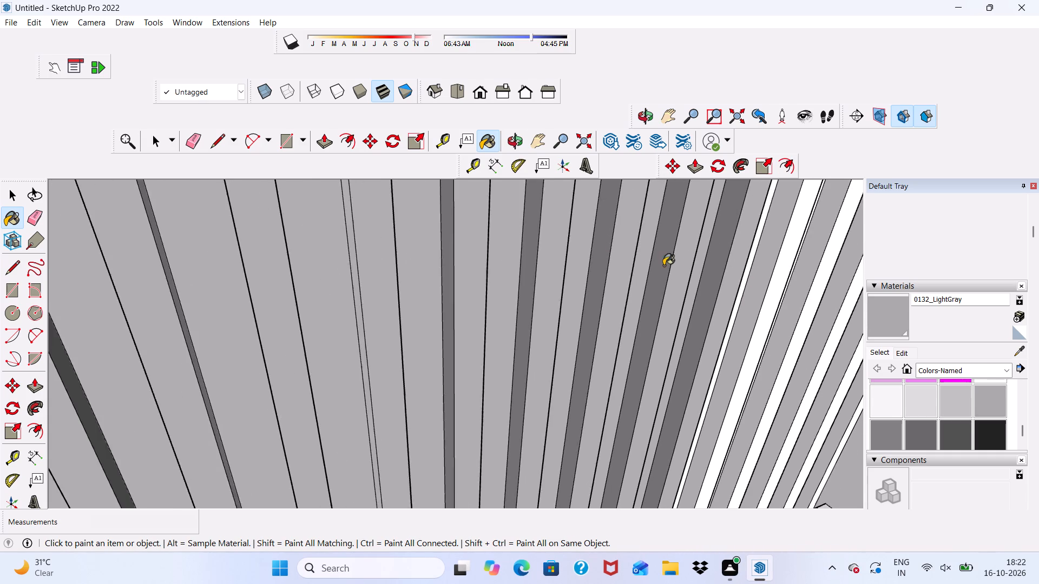
Paint the next white slat fronts and recesses toward the second leaf's outer edge with 0132_LightGray.
scroll(584, 243, down, 10)
scroll(737, 250, up, 1)
middle_drag(737, 250, 623, 131)
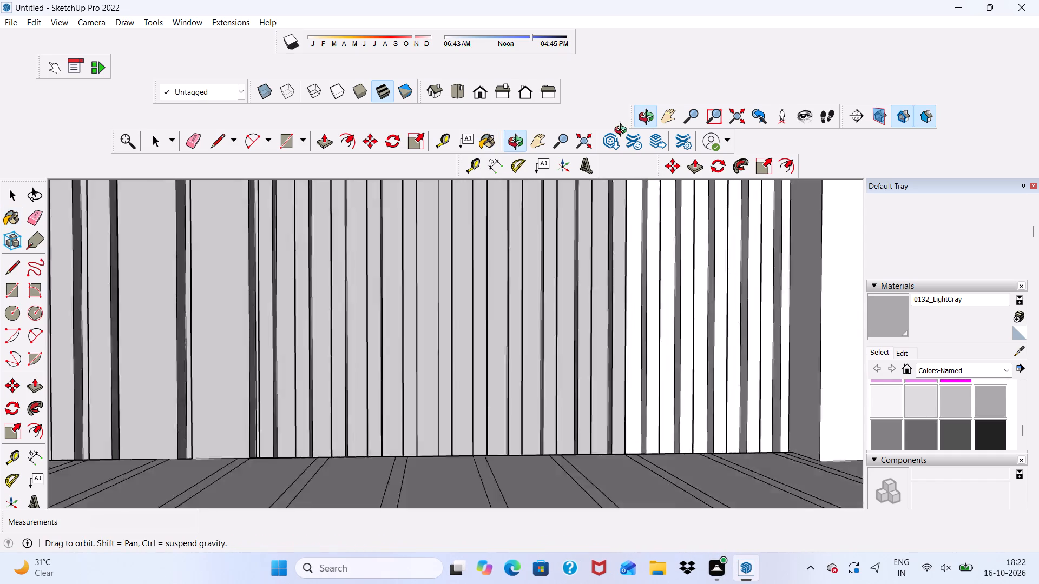
middle_drag(623, 131, 584, 177)
scroll(612, 270, up, 4)
click(612, 269)
scroll(639, 291, up, 1)
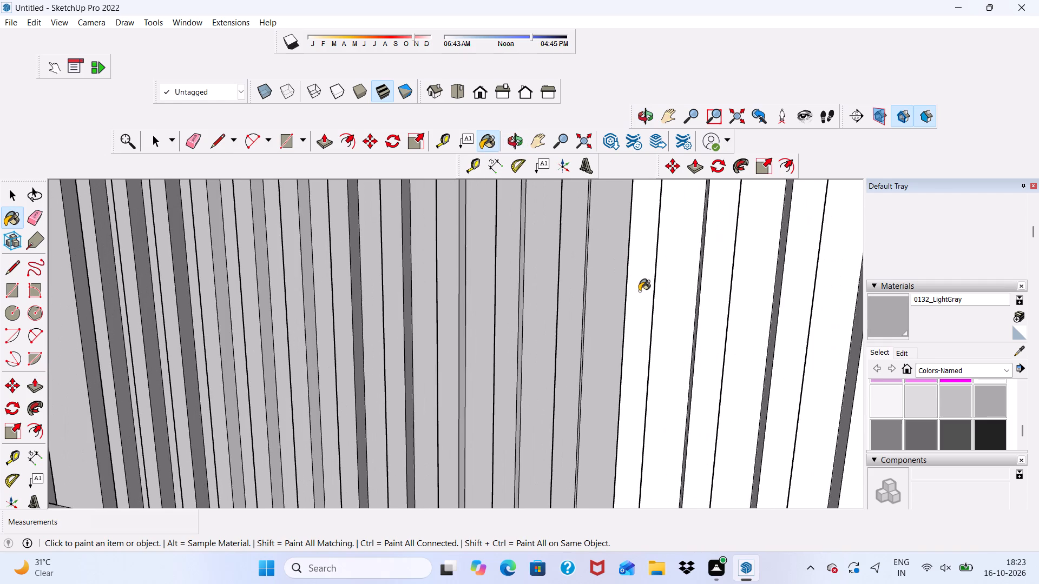
click(639, 291)
scroll(665, 305, up, 2)
scroll(669, 300, down, 1)
click(669, 300)
scroll(694, 307, up, 1)
click(719, 307)
scroll(719, 307, down, 1)
click(752, 313)
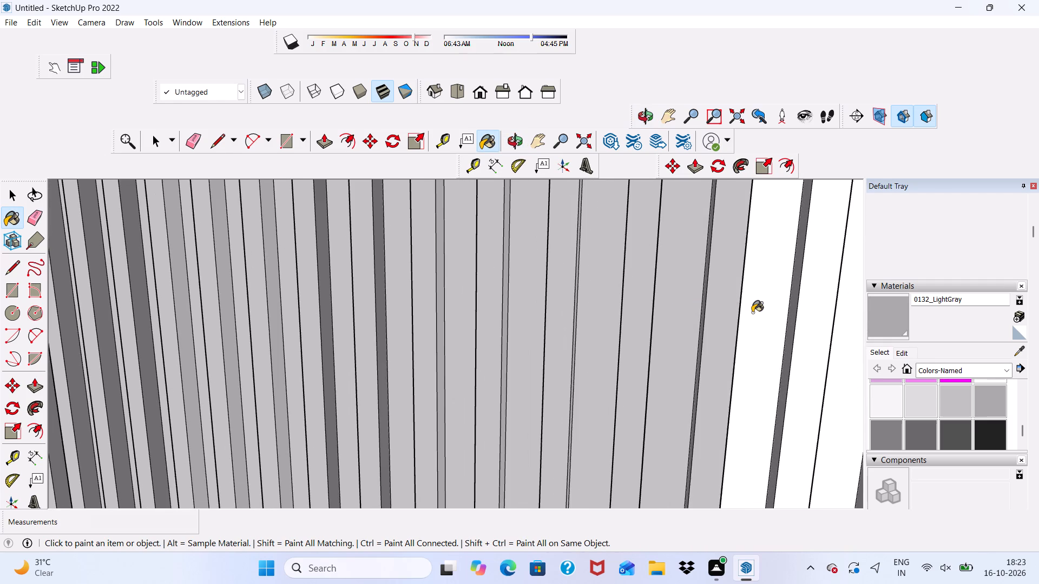
Paint the last white slat faces and recesses at the second leaf's outer edge, beside the wall post, with 0132_LightGray.
scroll(695, 245, down, 15)
scroll(727, 291, up, 12)
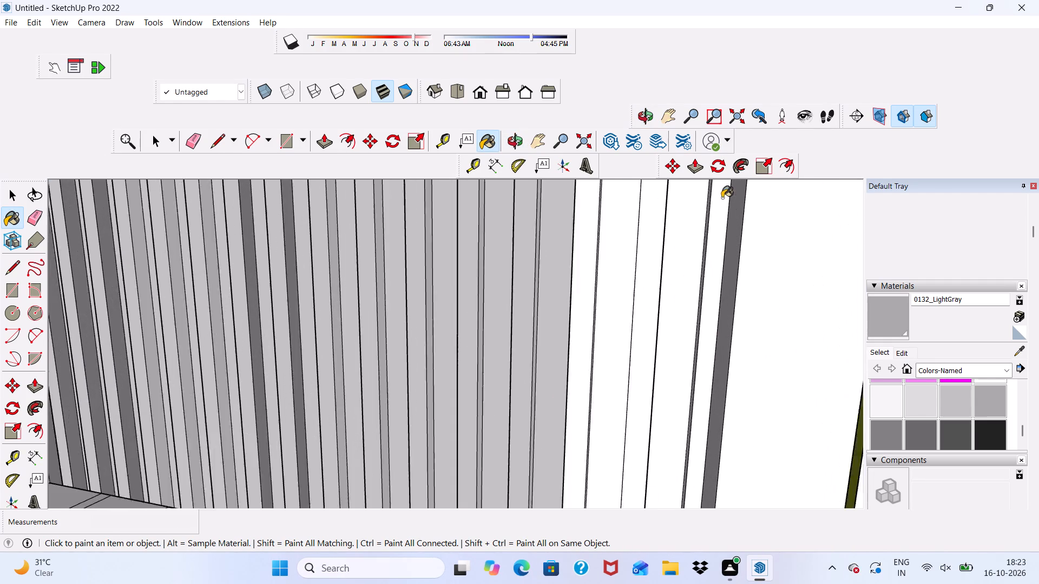
scroll(722, 198, up, 7)
scroll(722, 205, down, 1)
click(722, 205)
click(678, 233)
click(603, 251)
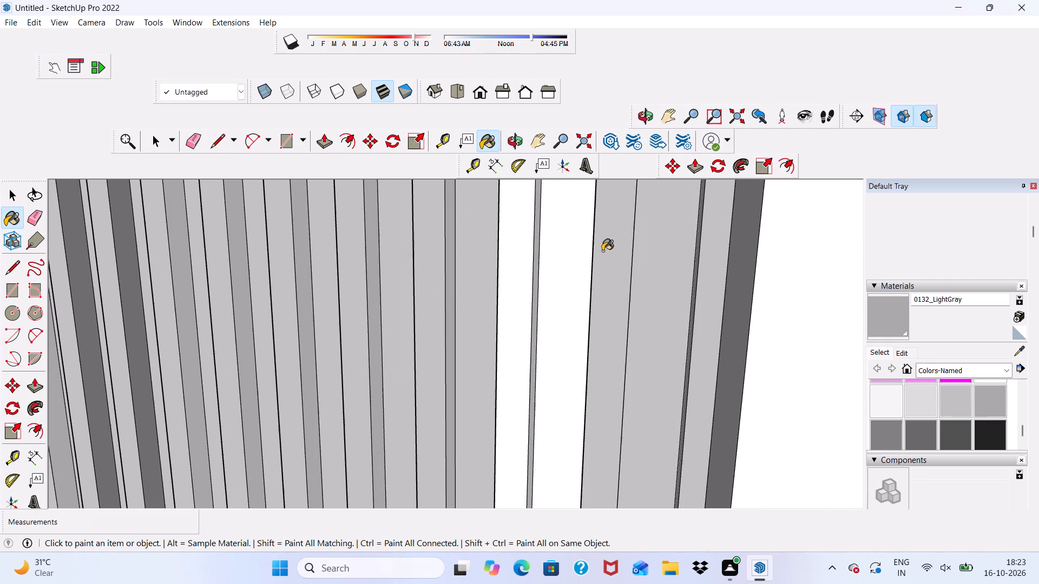
click(564, 259)
click(525, 273)
Paint the unpainted side faces of the slats nearest the wall post on the second leaf with 0132_LightGray.
scroll(456, 265, down, 5)
middle_drag(440, 276, 595, 282)
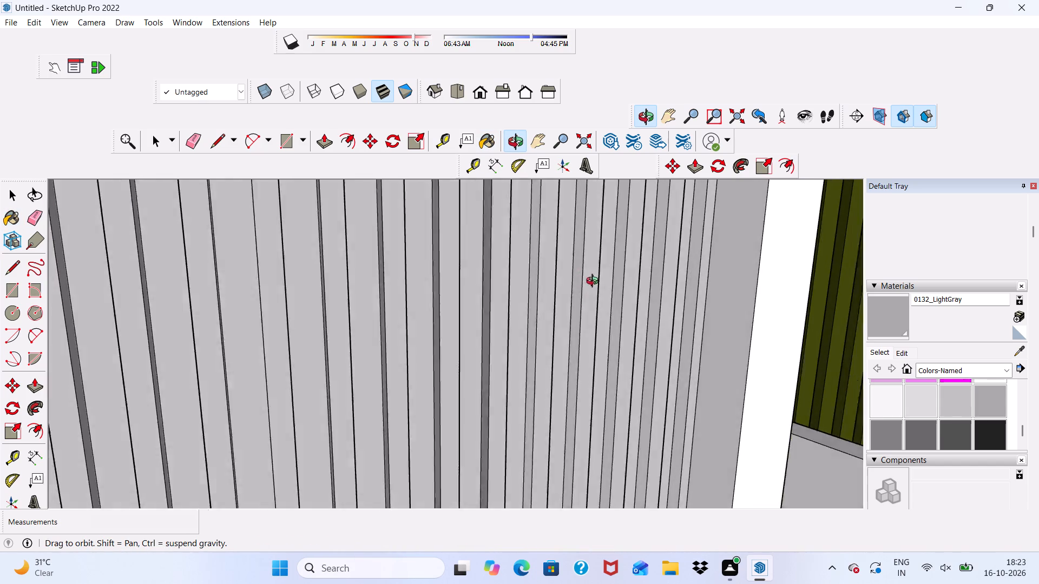
middle_drag(595, 282, 649, 307)
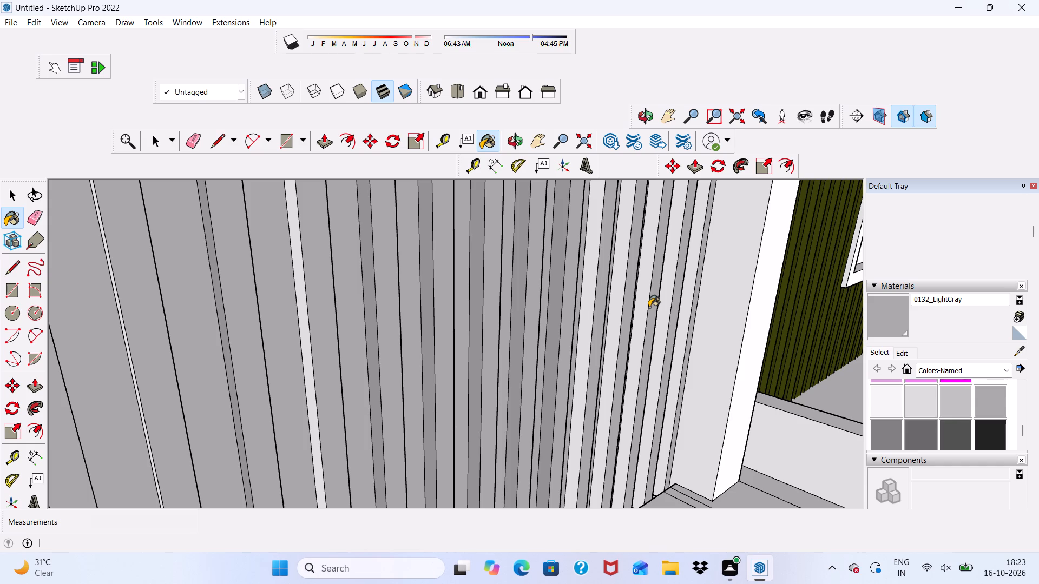
scroll(679, 295, up, 11)
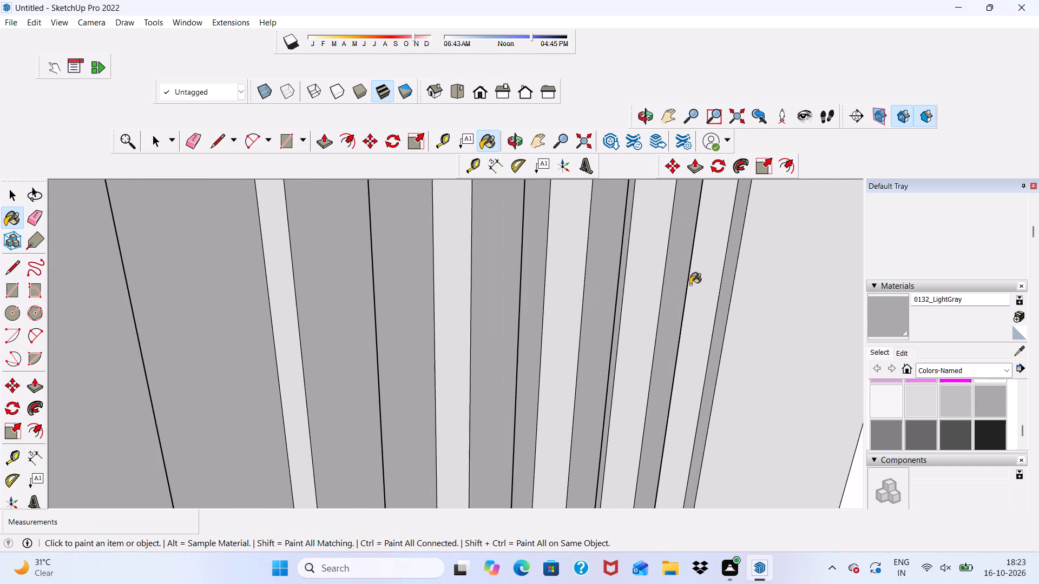
click(690, 284)
click(652, 286)
click(569, 284)
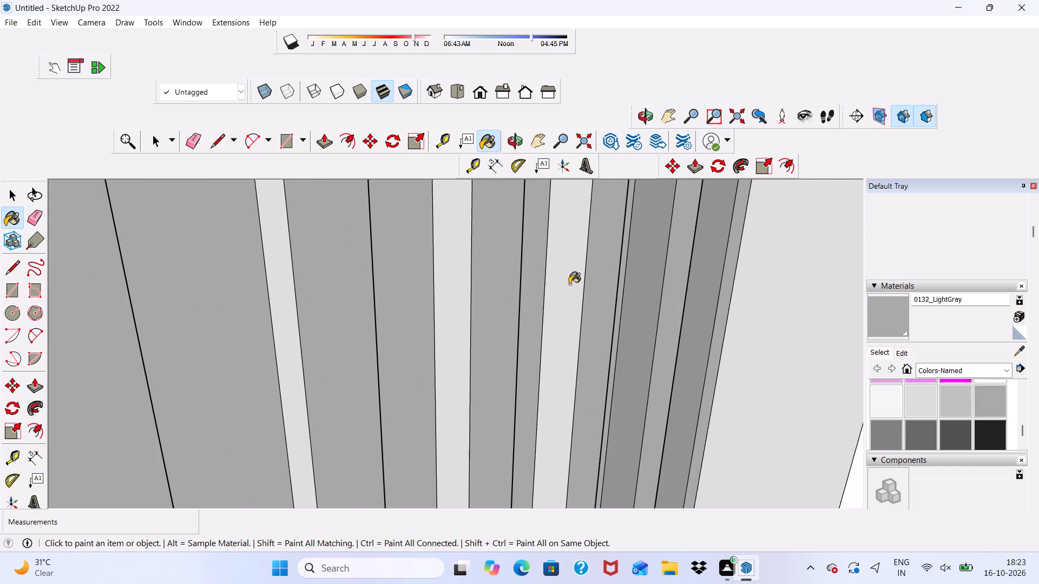
click(452, 329)
click(292, 360)
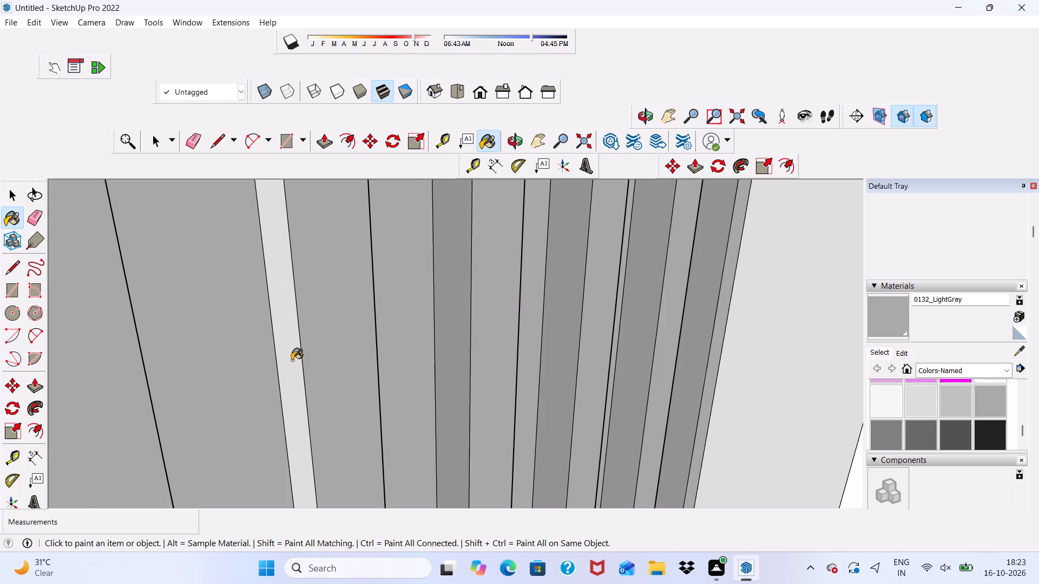
Paint the remaining white strips between the slats beside the door handles on the second leaf with 0132_LightGray.
scroll(292, 360, down, 6)
scroll(373, 403, down, 12)
scroll(466, 327, down, 5)
scroll(508, 308, down, 5)
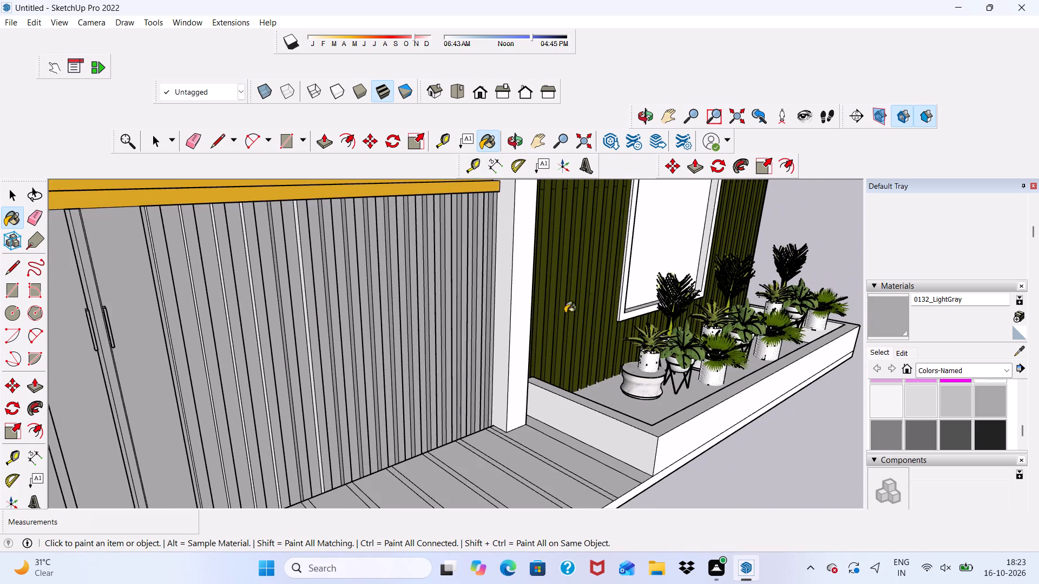
scroll(582, 307, down, 4)
middle_drag(481, 373, 594, 344)
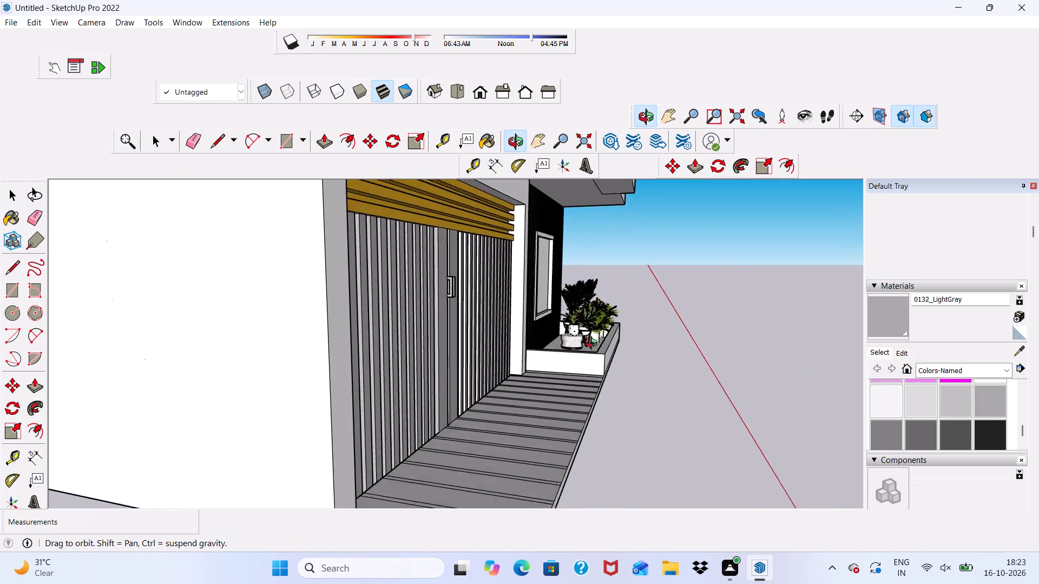
middle_drag(594, 344, 531, 371)
scroll(424, 354, up, 20)
scroll(424, 354, up, 1)
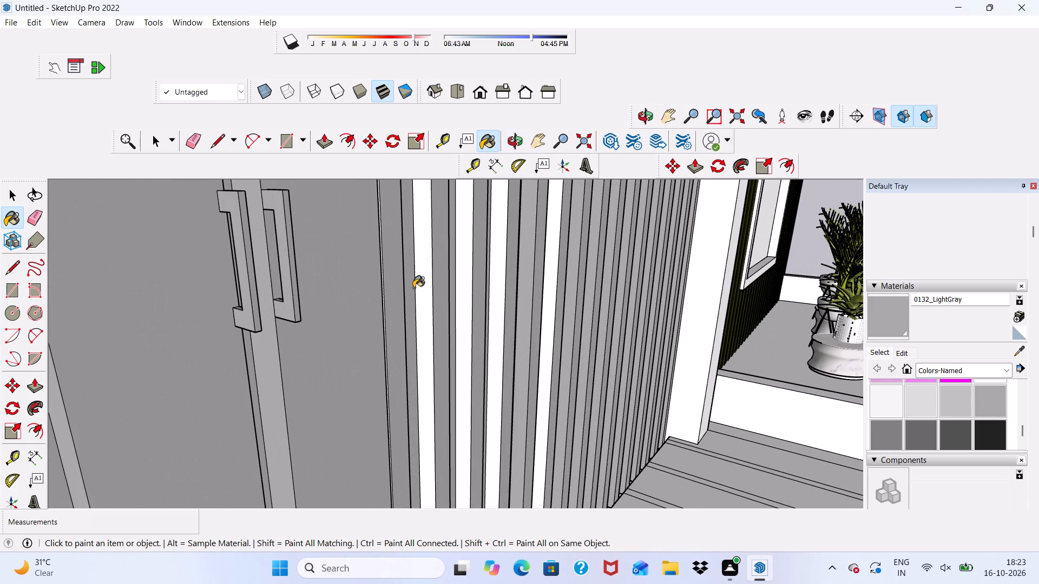
click(413, 288)
scroll(423, 287, up, 7)
click(425, 287)
scroll(535, 296, up, 1)
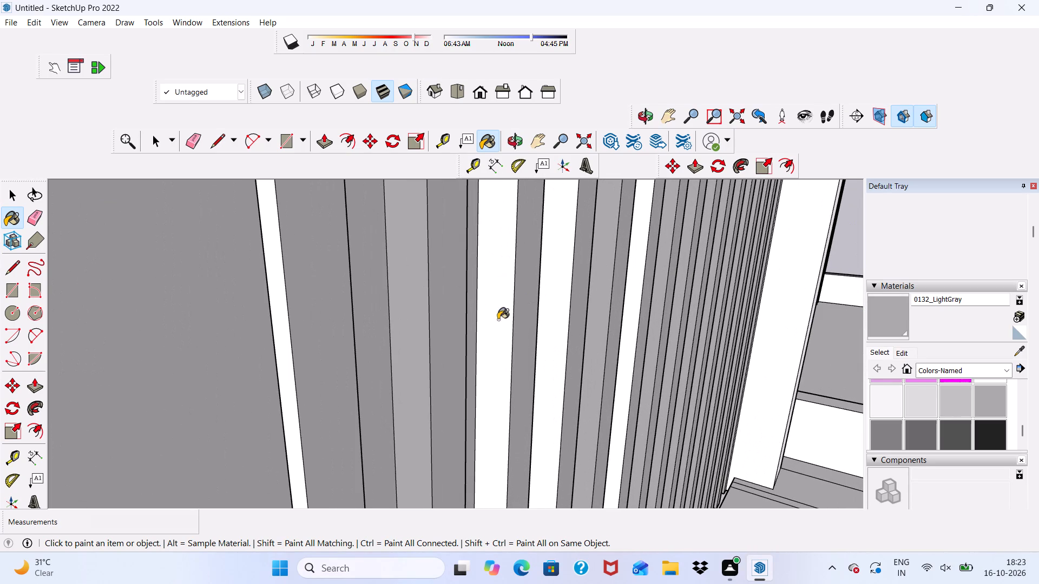
click(495, 320)
click(556, 322)
click(637, 336)
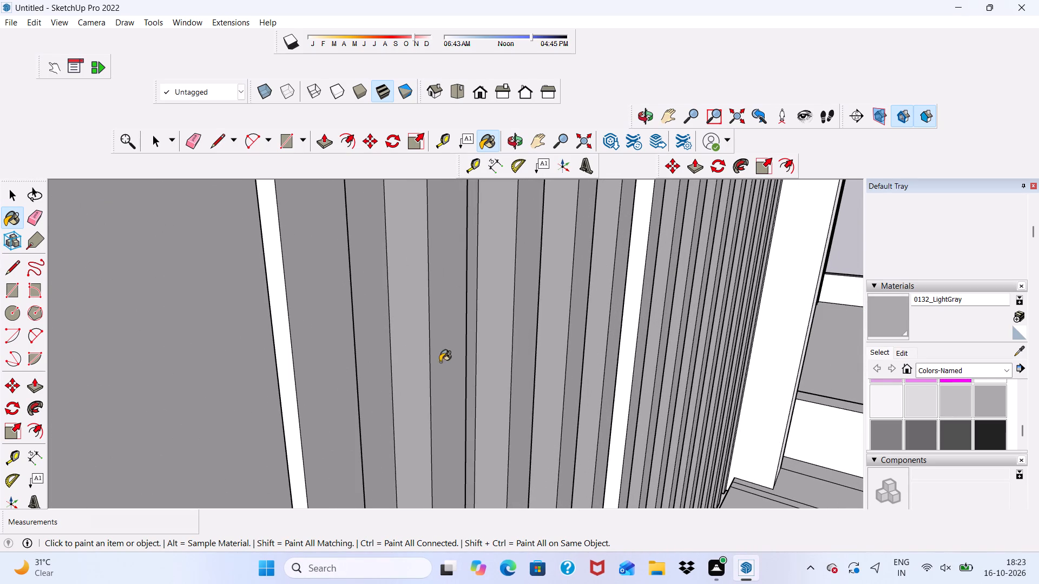
click(268, 324)
drag(274, 319, 282, 326)
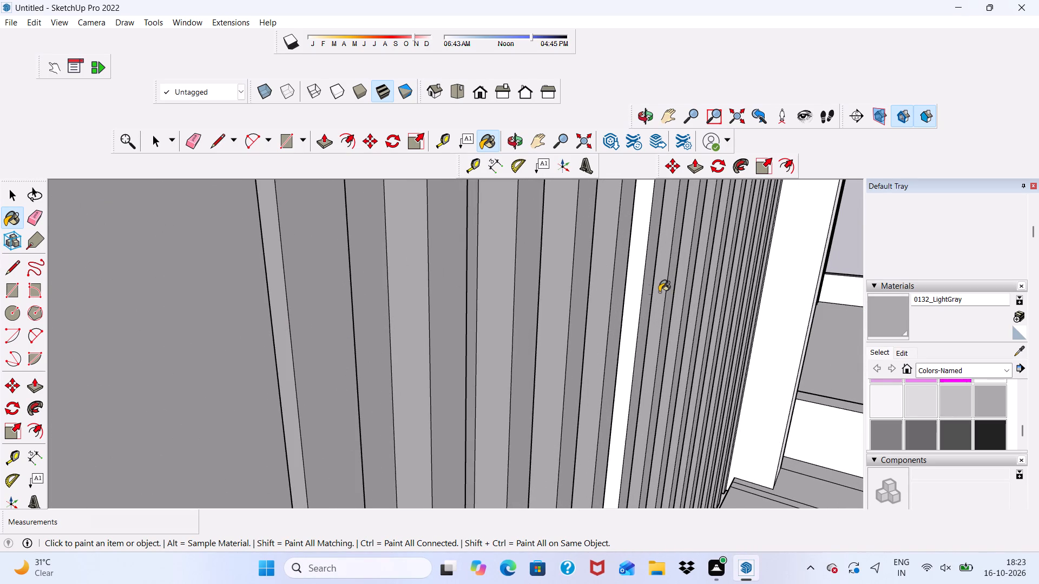
scroll(659, 291, up, 2)
click(634, 277)
Paint the planter-facing side faces of the slats from the wall post inward with 0132_LightGray.
scroll(630, 278, down, 11)
middle_drag(662, 321, 235, 277)
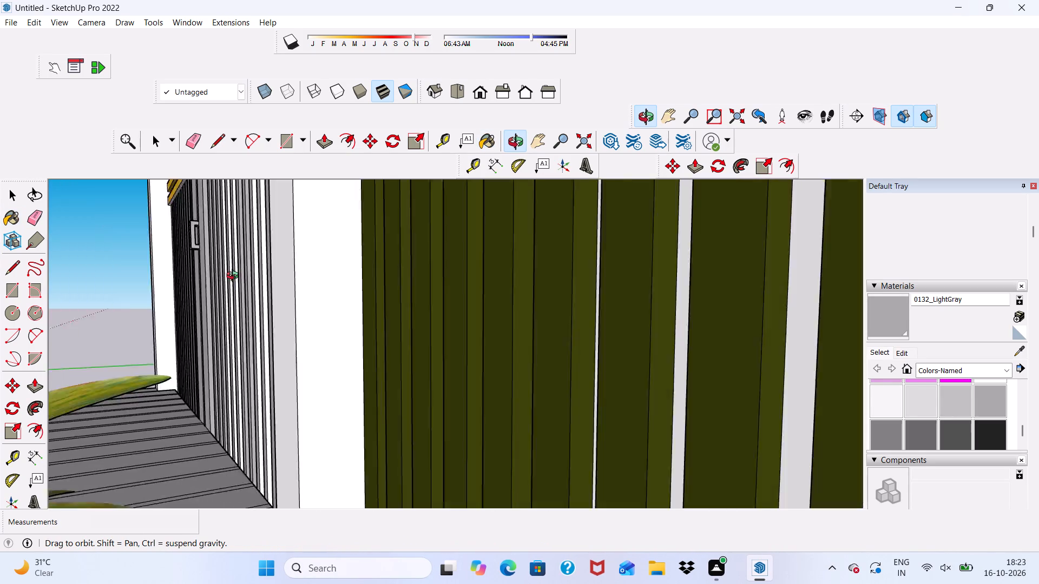
middle_drag(235, 277, 336, 302)
scroll(396, 354, up, 4)
scroll(556, 354, up, 2)
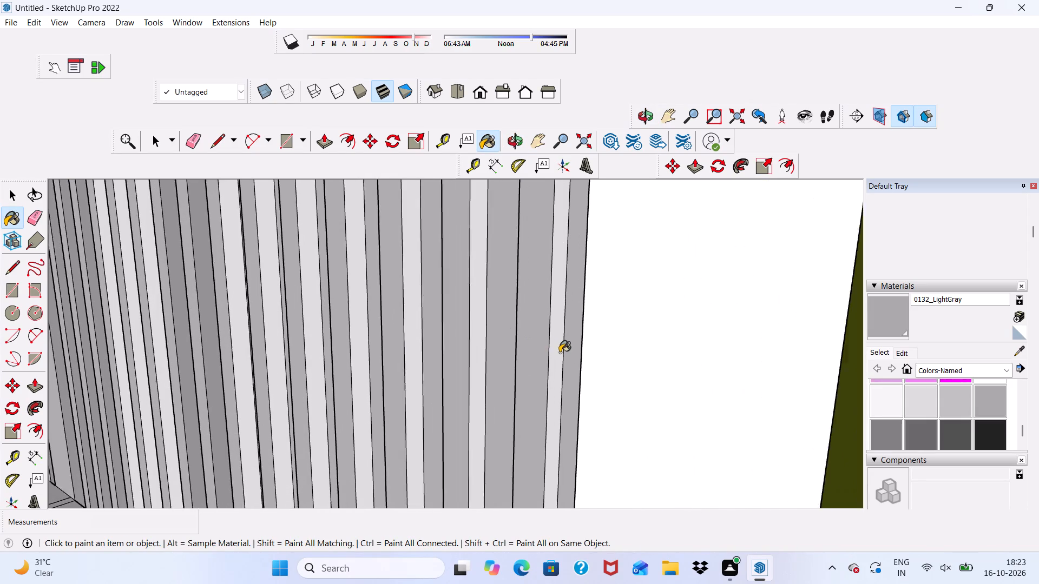
scroll(560, 353, up, 3)
scroll(562, 346, down, 1)
scroll(563, 346, up, 2)
click(561, 337)
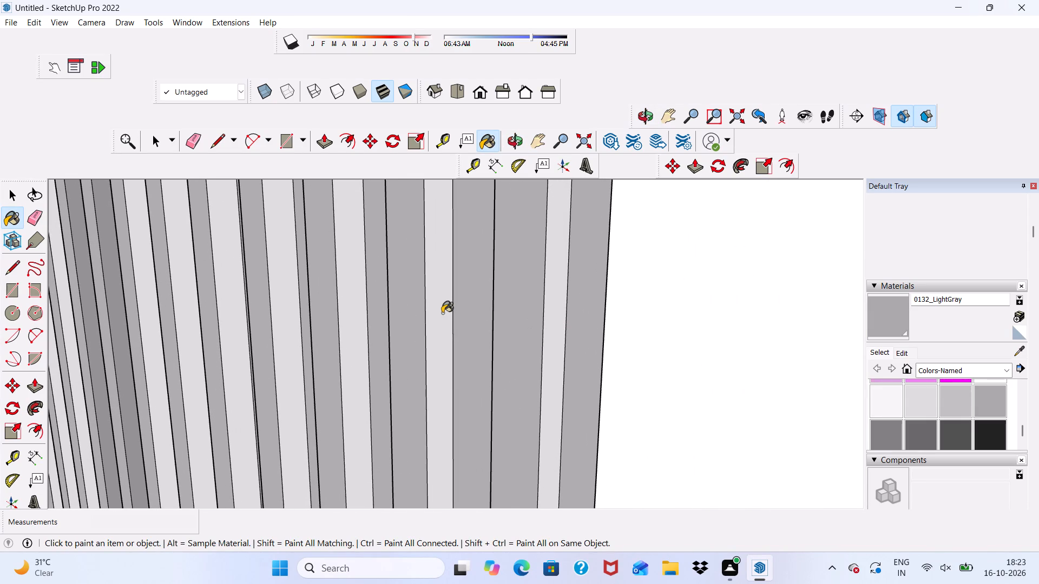
click(442, 313)
click(347, 286)
click(282, 309)
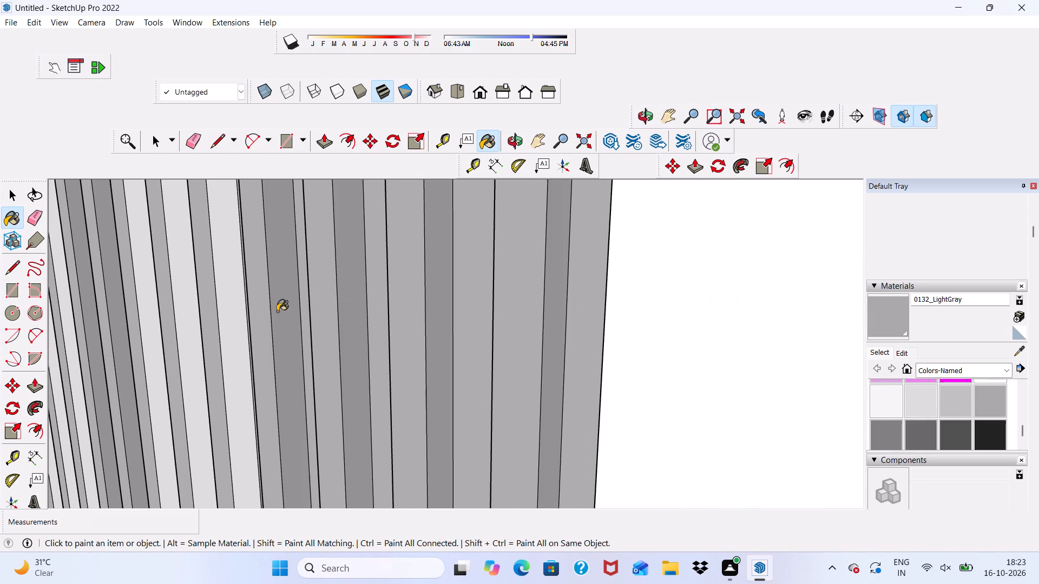
click(219, 296)
click(161, 317)
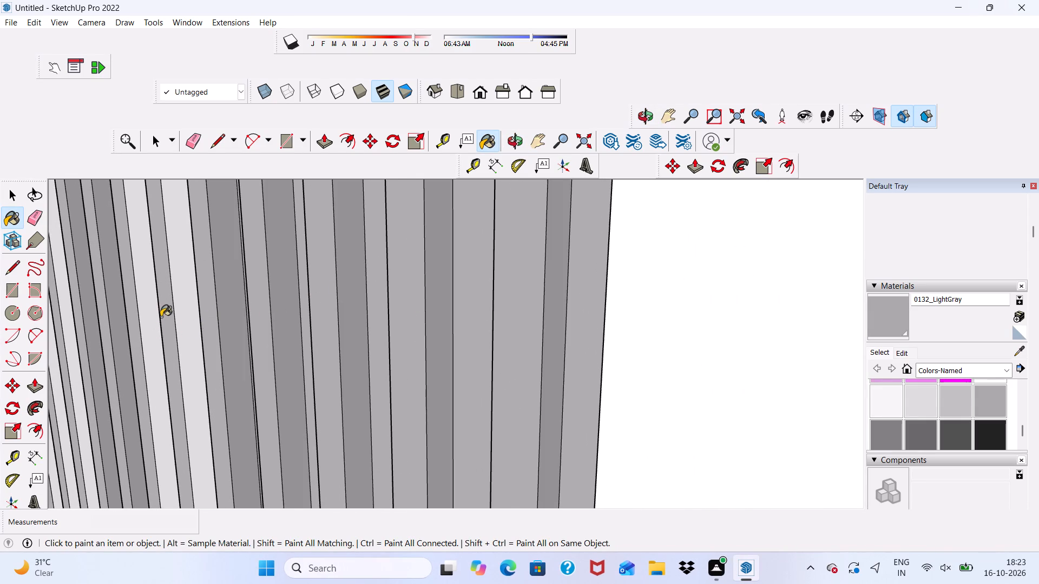
scroll(183, 306, up, 2)
click(189, 298)
Paint the remaining pale side faces of the slats toward the middle of the second leaf with 0132_LightGray.
scroll(189, 298, down, 12)
middle_drag(391, 359, 394, 362)
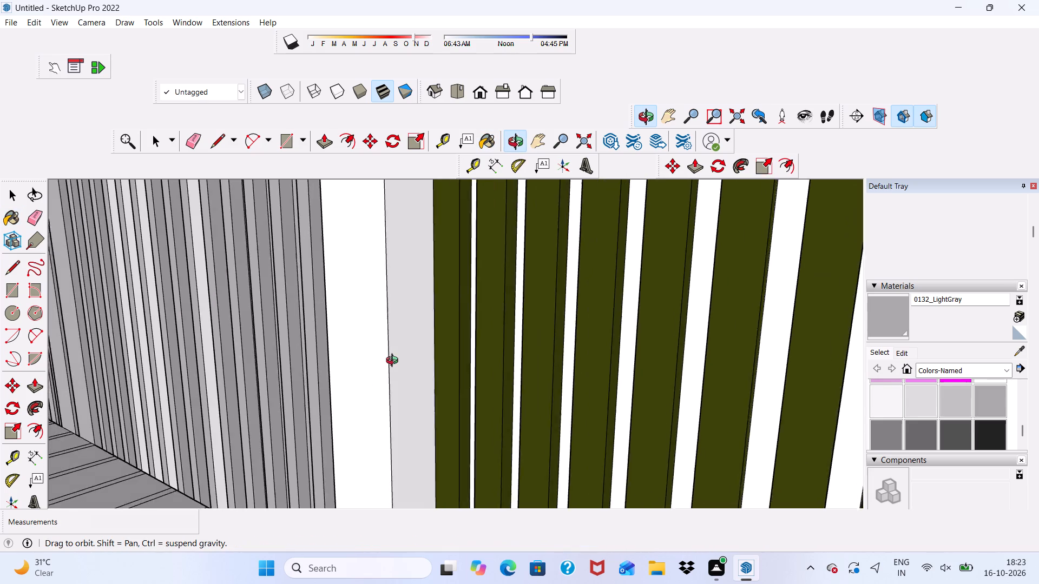
middle_drag(394, 362, 380, 381)
scroll(231, 363, up, 5)
scroll(192, 300, down, 1)
scroll(190, 299, up, 5)
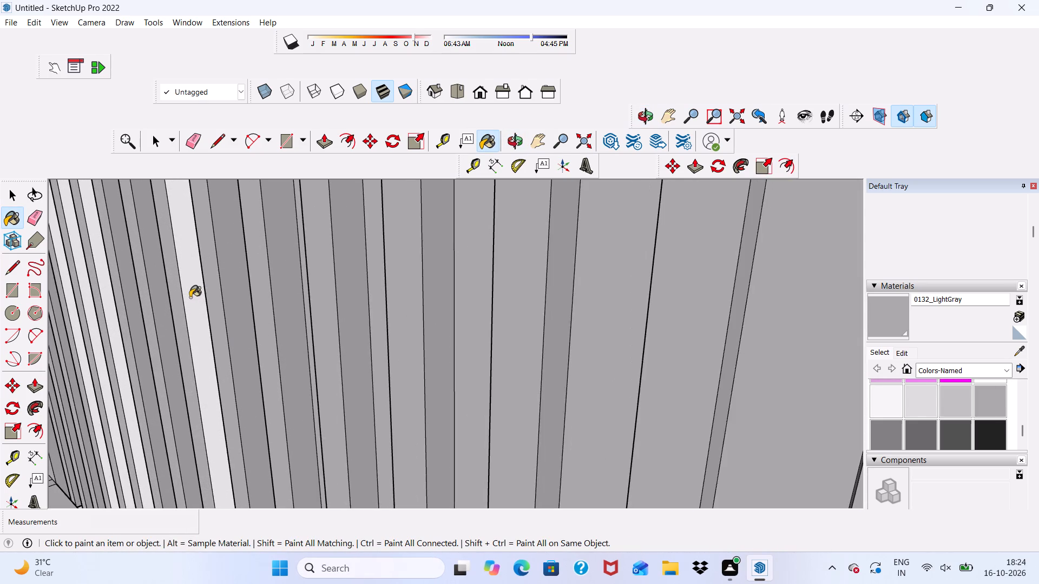
click(190, 297)
scroll(190, 297, down, 11)
scroll(122, 333, up, 9)
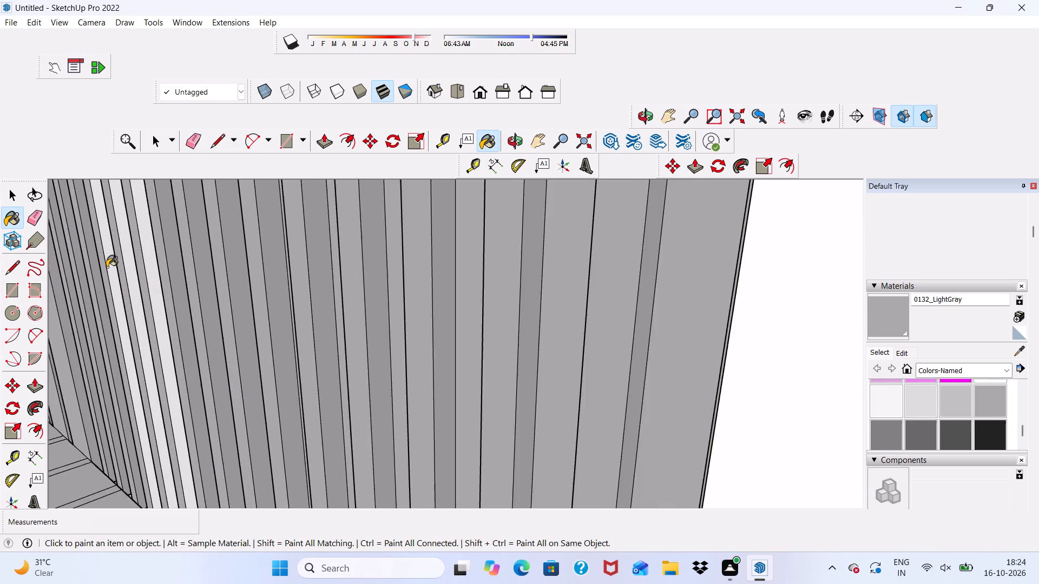
scroll(107, 267, up, 3)
click(107, 267)
click(143, 274)
click(187, 299)
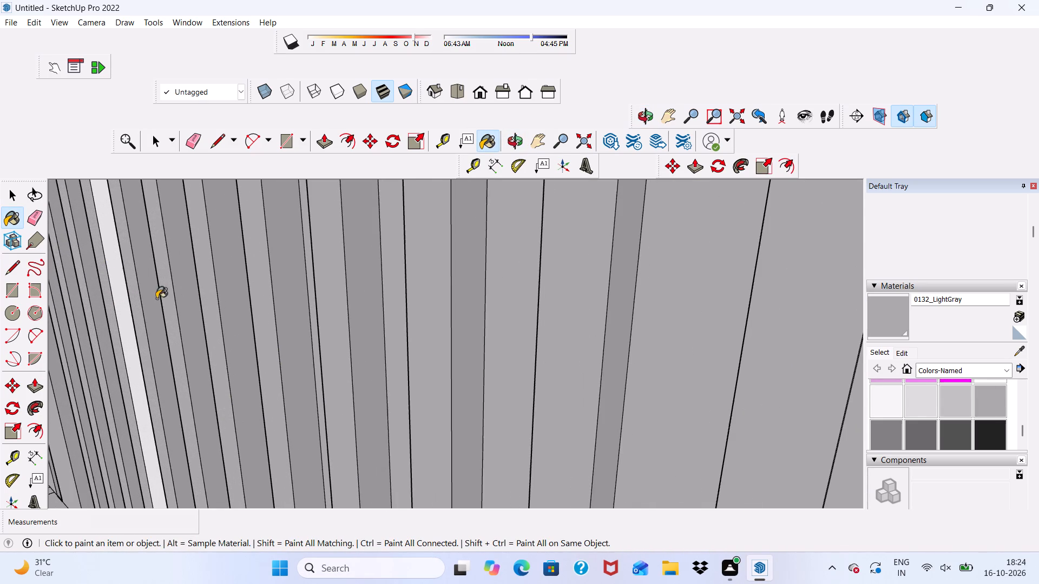
click(116, 279)
Examine the whole garage door and front facade for slat faces still left unpainted.
scroll(116, 281, down, 14)
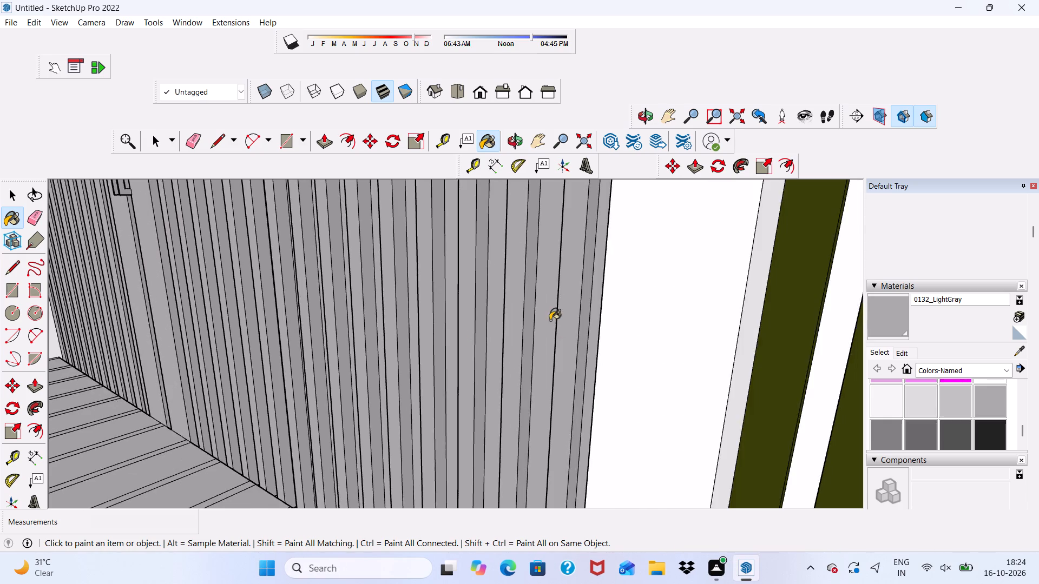
scroll(550, 320, down, 9)
middle_drag(542, 315, 769, 267)
scroll(676, 303, down, 8)
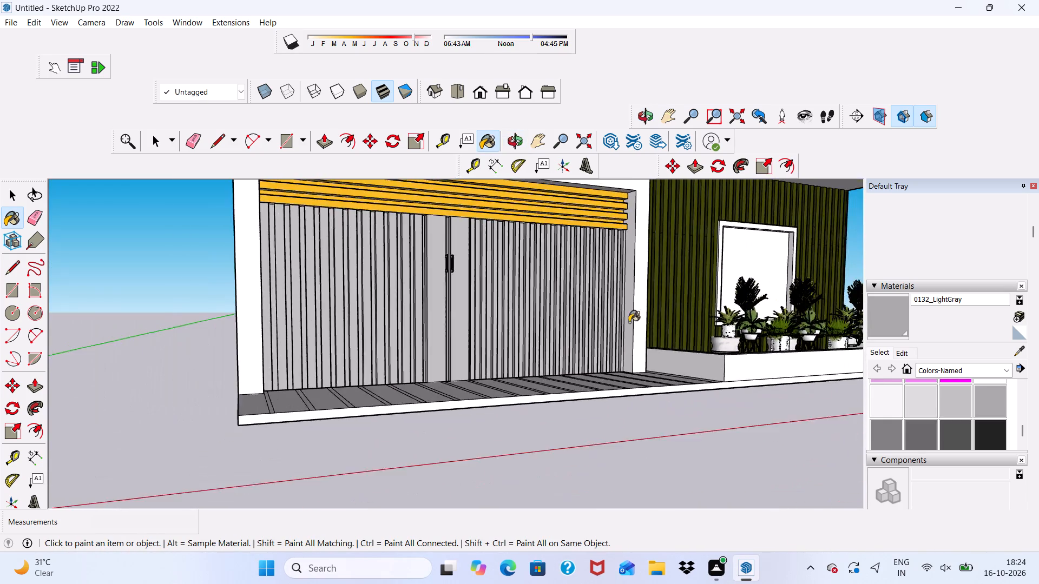
scroll(629, 322, down, 9)
middle_drag(636, 365, 560, 350)
scroll(560, 350, up, 3)
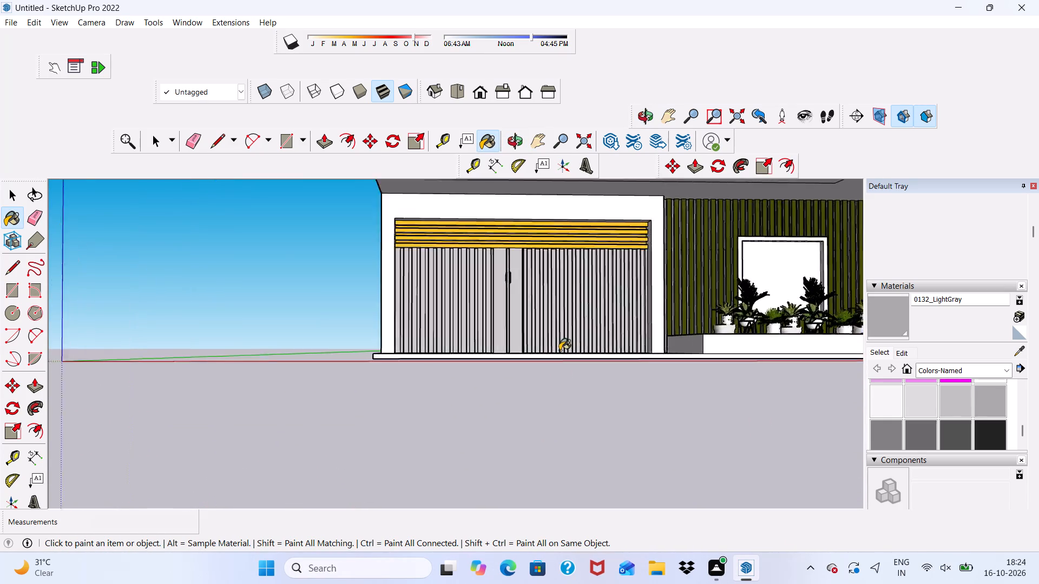
scroll(560, 350, up, 1)
scroll(560, 348, down, 1)
scroll(606, 325, up, 4)
scroll(627, 307, down, 11)
scroll(660, 339, up, 5)
middle_click(660, 339)
scroll(623, 296, down, 2)
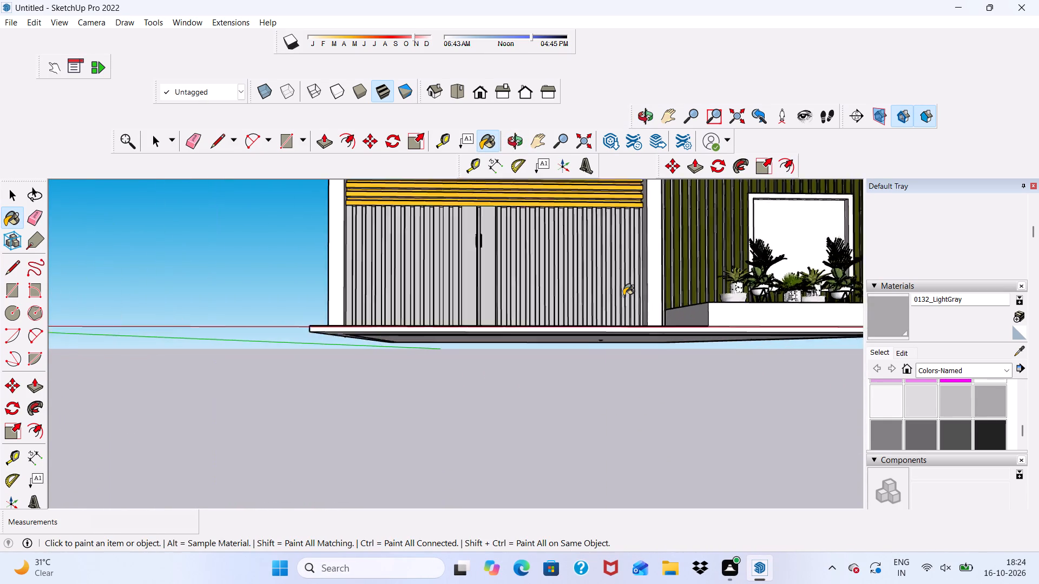
scroll(623, 296, down, 3)
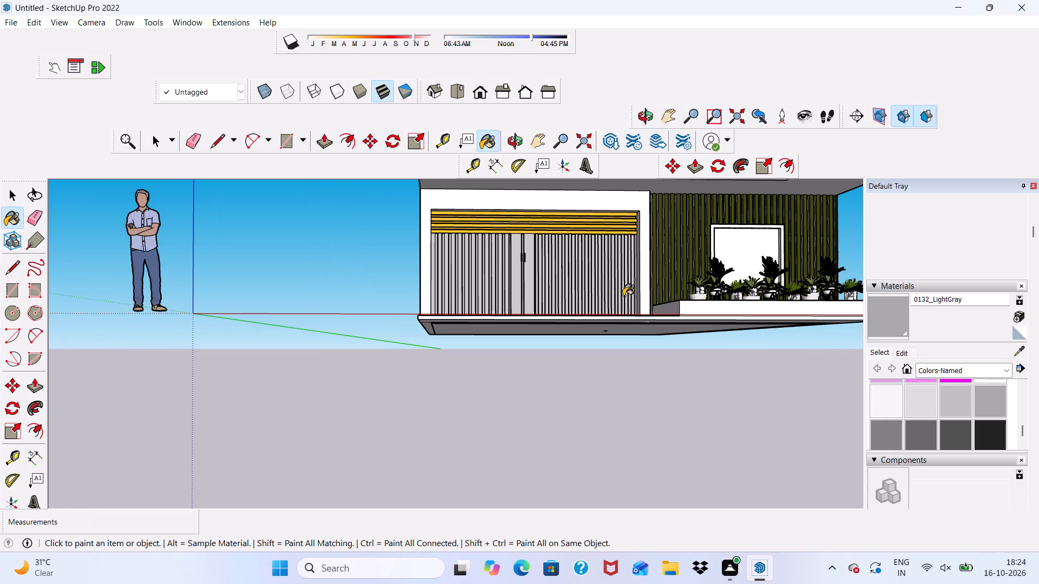
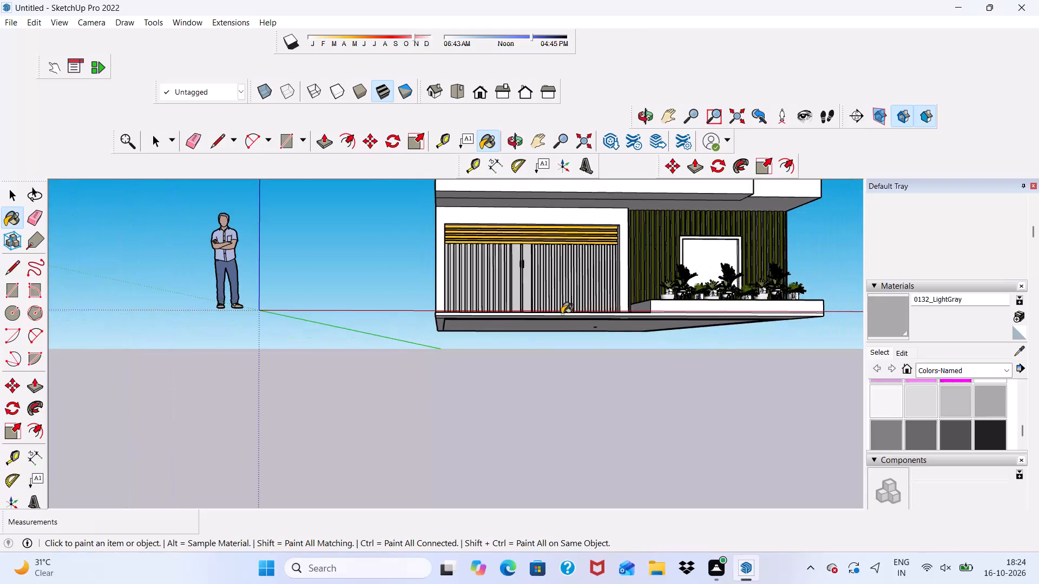
Paint the front, end, top and inner faces of the windowed box on the balcony above the garage with 0134_DimGray.
middle_drag(563, 319, 551, 441)
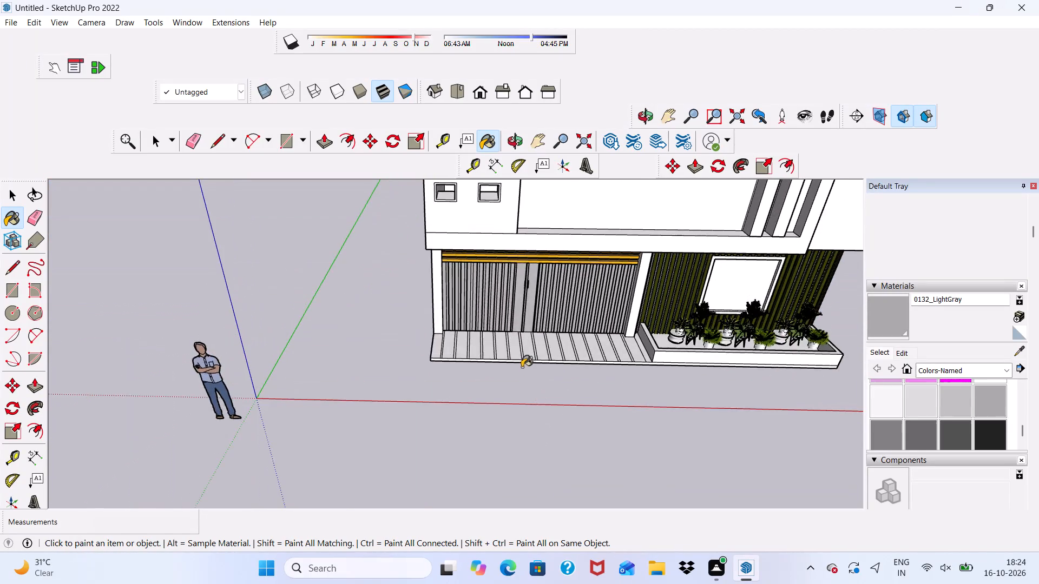
scroll(517, 360, down, 6)
scroll(587, 346, down, 1)
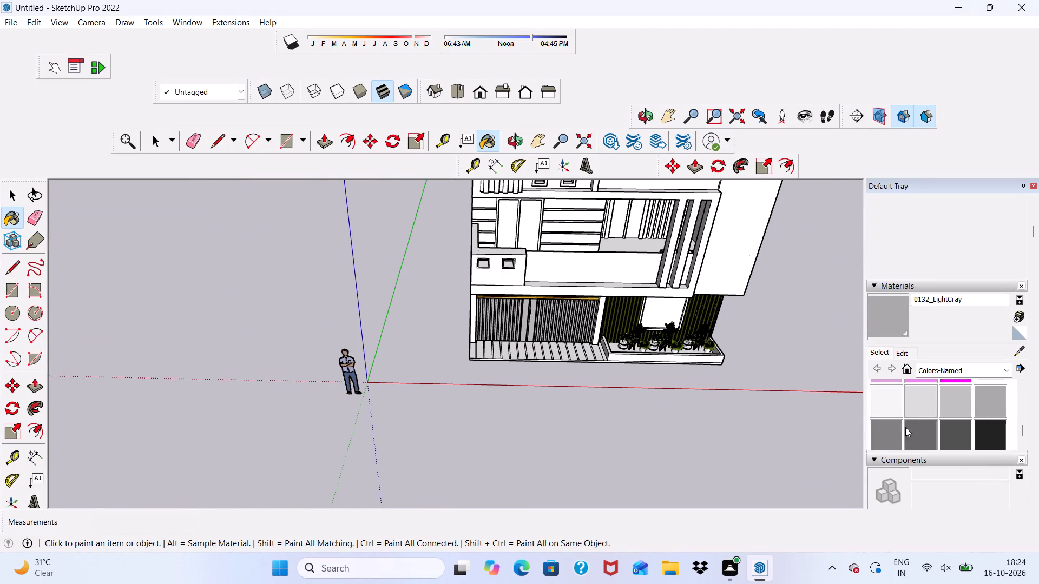
click(912, 440)
scroll(438, 314, up, 2)
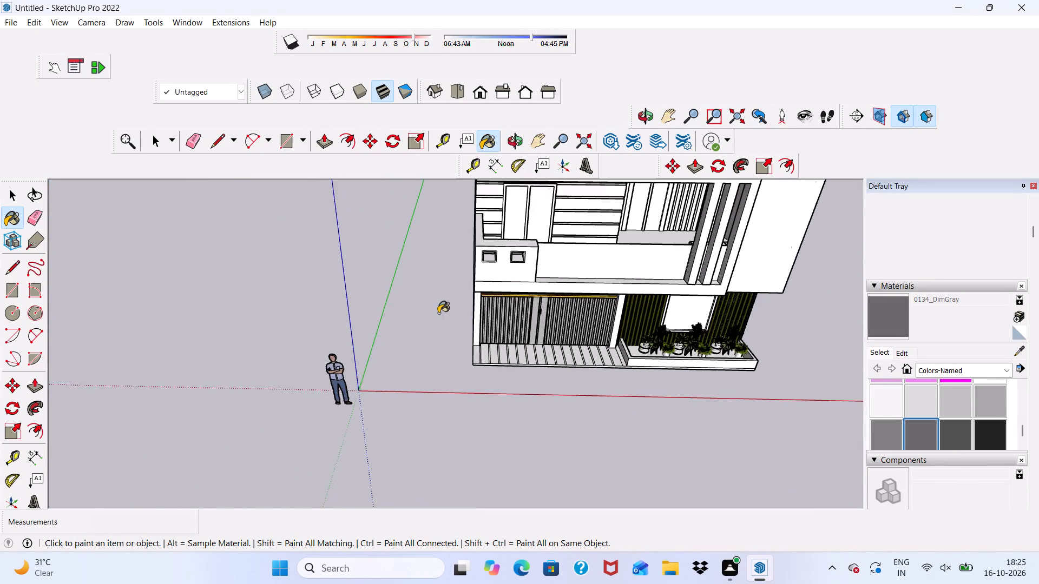
scroll(438, 313, up, 9)
click(508, 215)
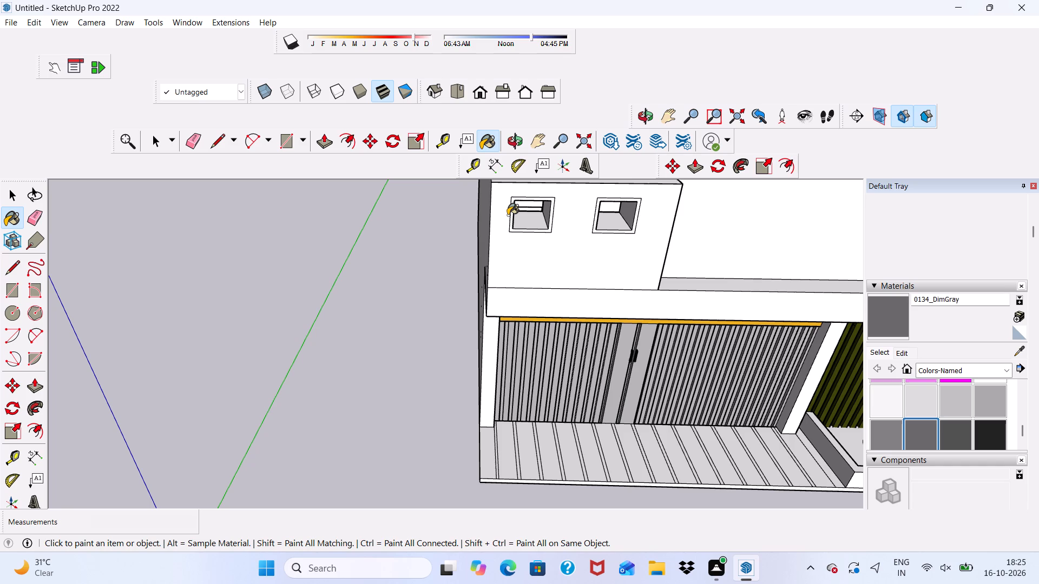
scroll(507, 215, down, 6)
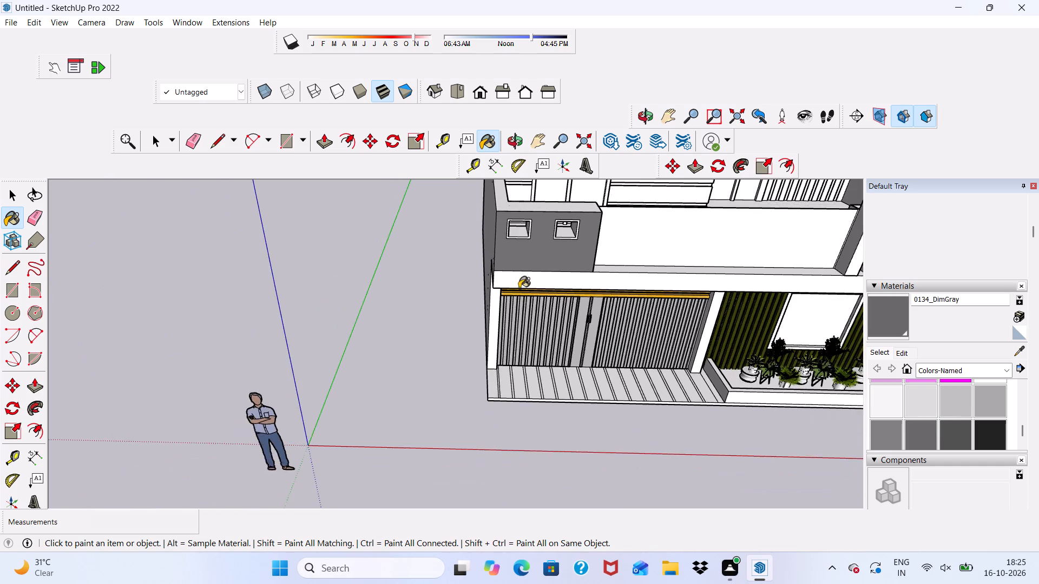
middle_drag(519, 288, 372, 294)
scroll(511, 297, up, 4)
click(545, 236)
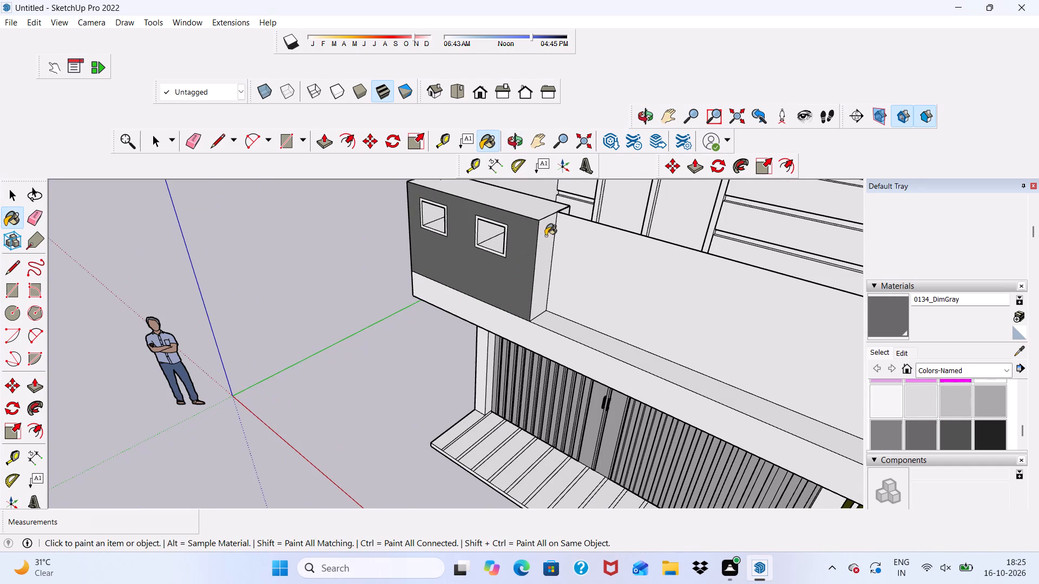
scroll(530, 182, up, 3)
click(530, 227)
middle_drag(594, 225, 484, 252)
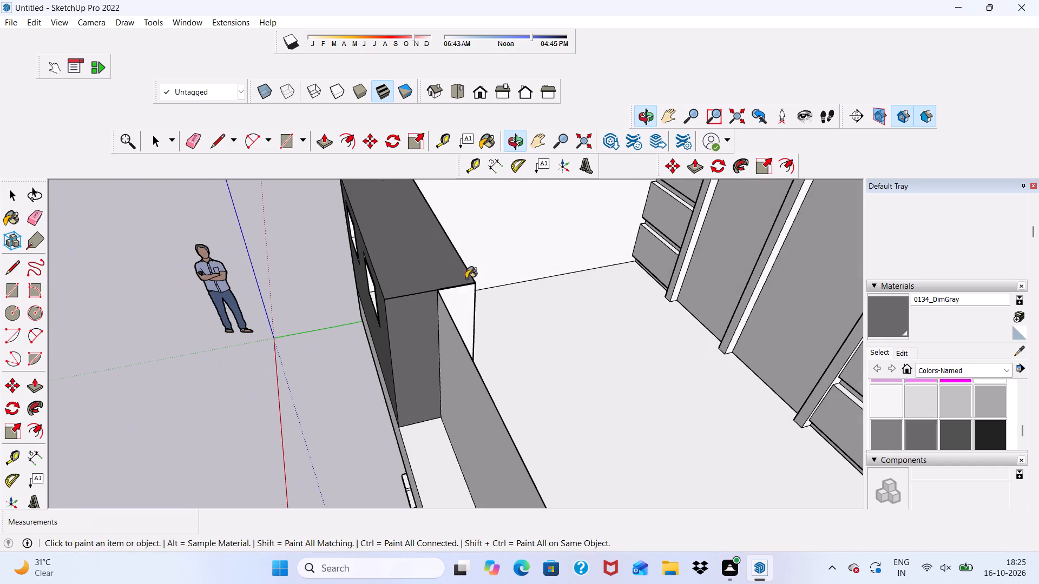
click(459, 290)
scroll(441, 288, down, 6)
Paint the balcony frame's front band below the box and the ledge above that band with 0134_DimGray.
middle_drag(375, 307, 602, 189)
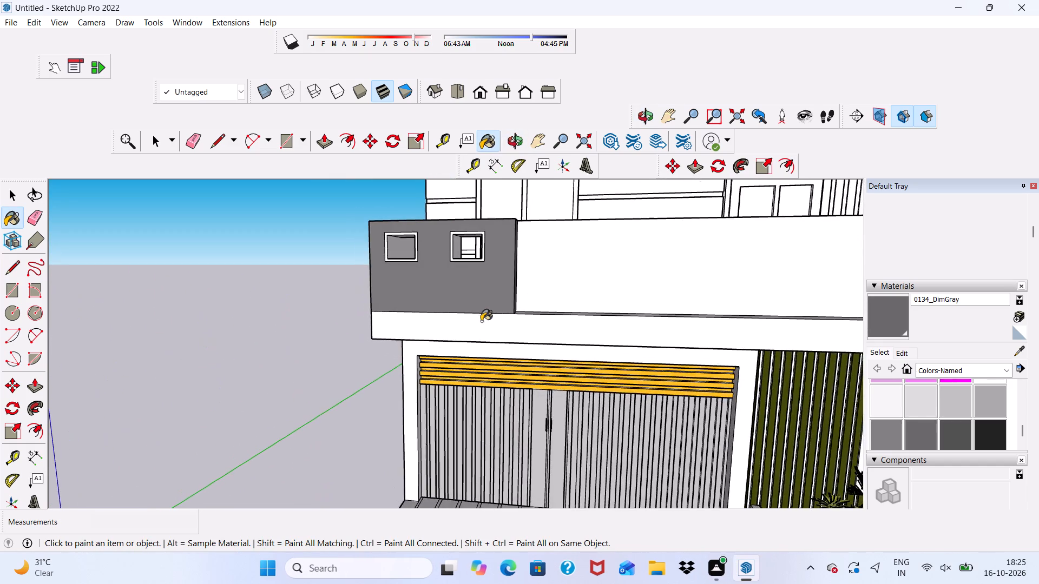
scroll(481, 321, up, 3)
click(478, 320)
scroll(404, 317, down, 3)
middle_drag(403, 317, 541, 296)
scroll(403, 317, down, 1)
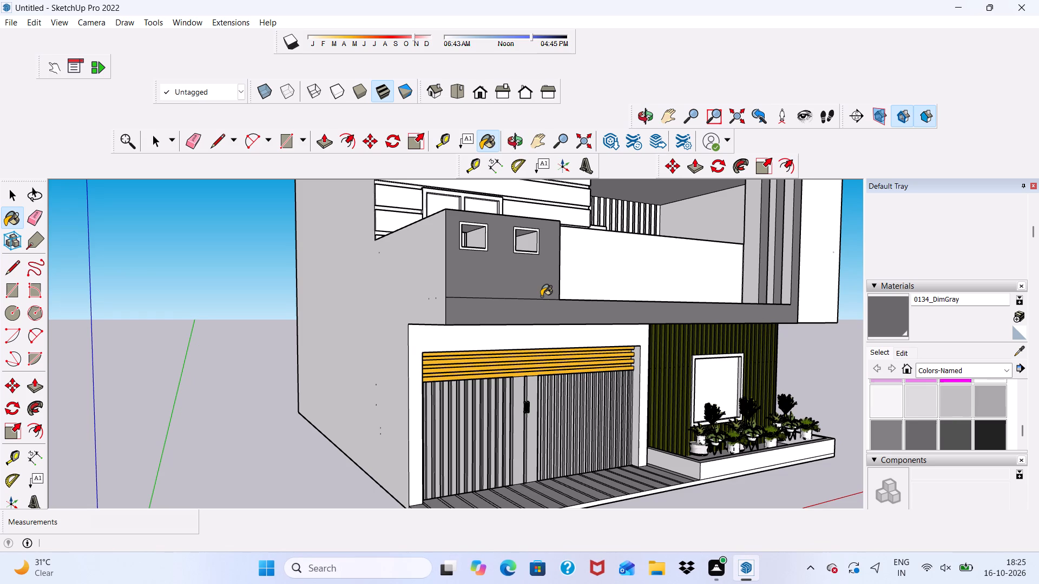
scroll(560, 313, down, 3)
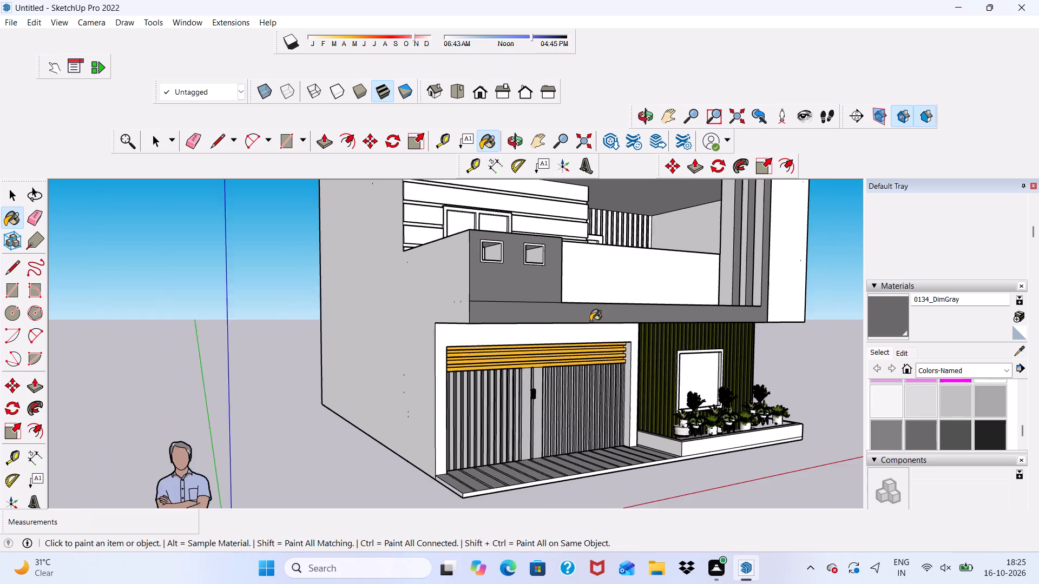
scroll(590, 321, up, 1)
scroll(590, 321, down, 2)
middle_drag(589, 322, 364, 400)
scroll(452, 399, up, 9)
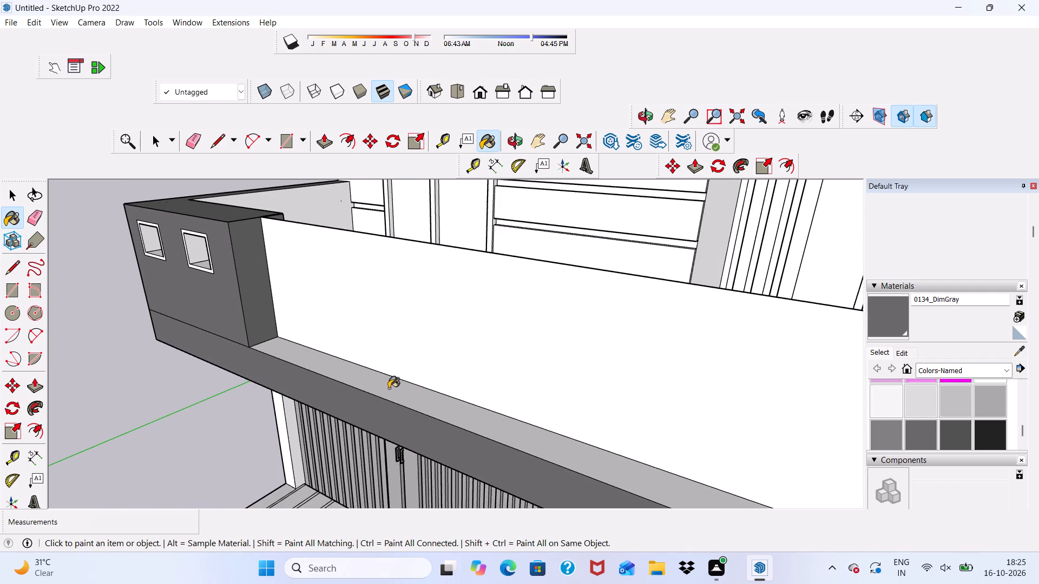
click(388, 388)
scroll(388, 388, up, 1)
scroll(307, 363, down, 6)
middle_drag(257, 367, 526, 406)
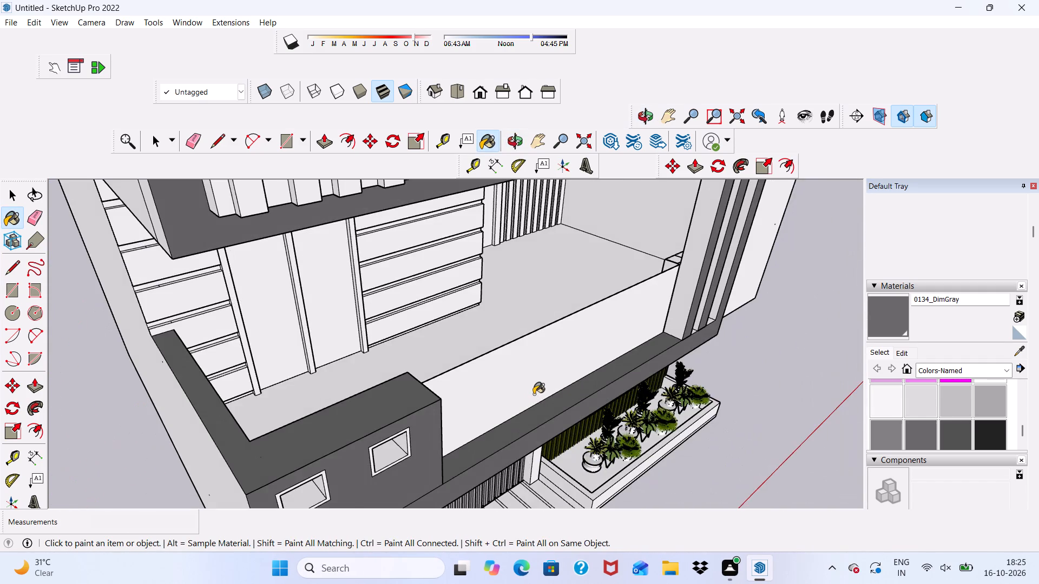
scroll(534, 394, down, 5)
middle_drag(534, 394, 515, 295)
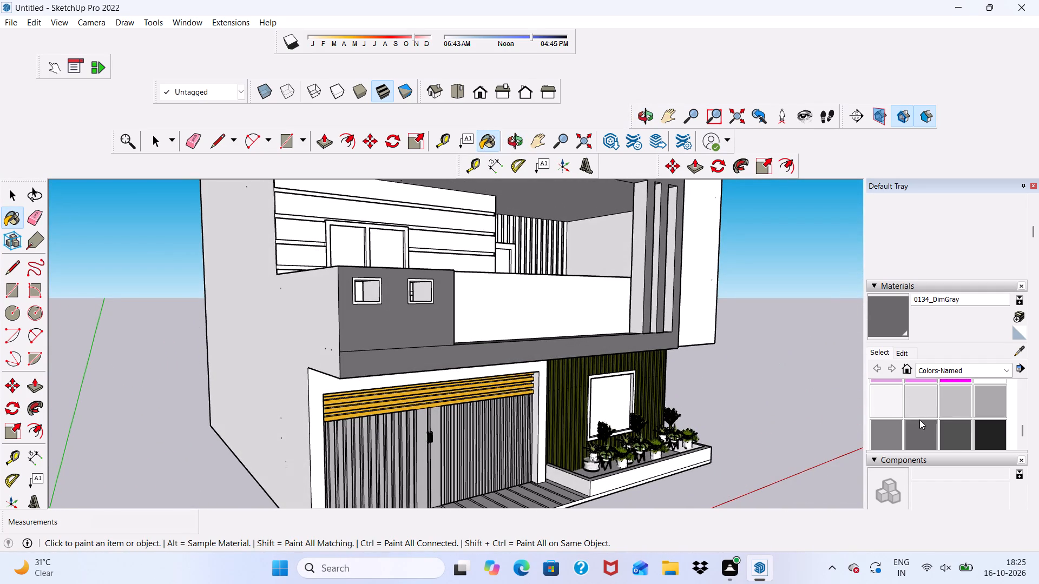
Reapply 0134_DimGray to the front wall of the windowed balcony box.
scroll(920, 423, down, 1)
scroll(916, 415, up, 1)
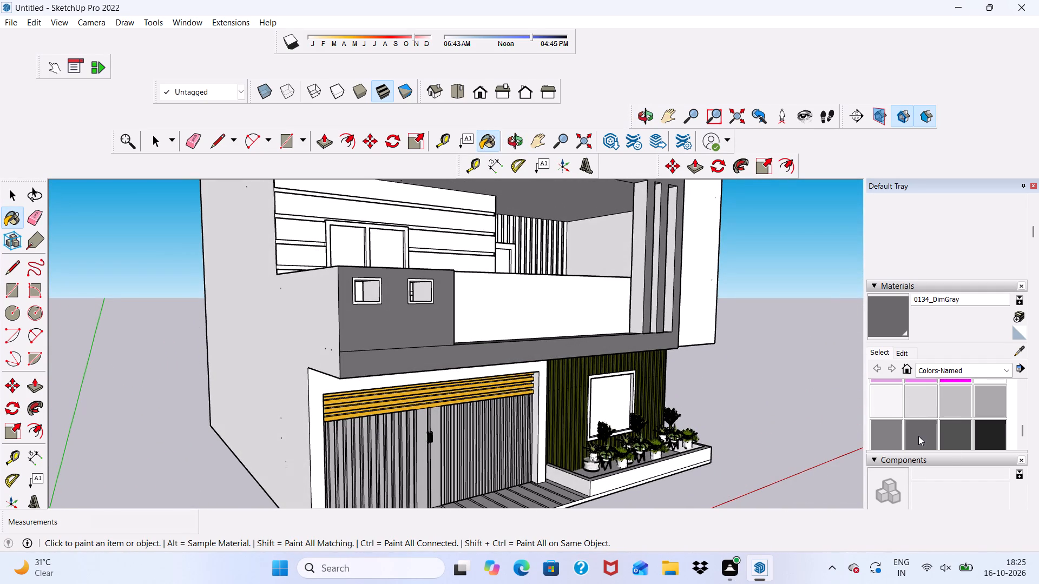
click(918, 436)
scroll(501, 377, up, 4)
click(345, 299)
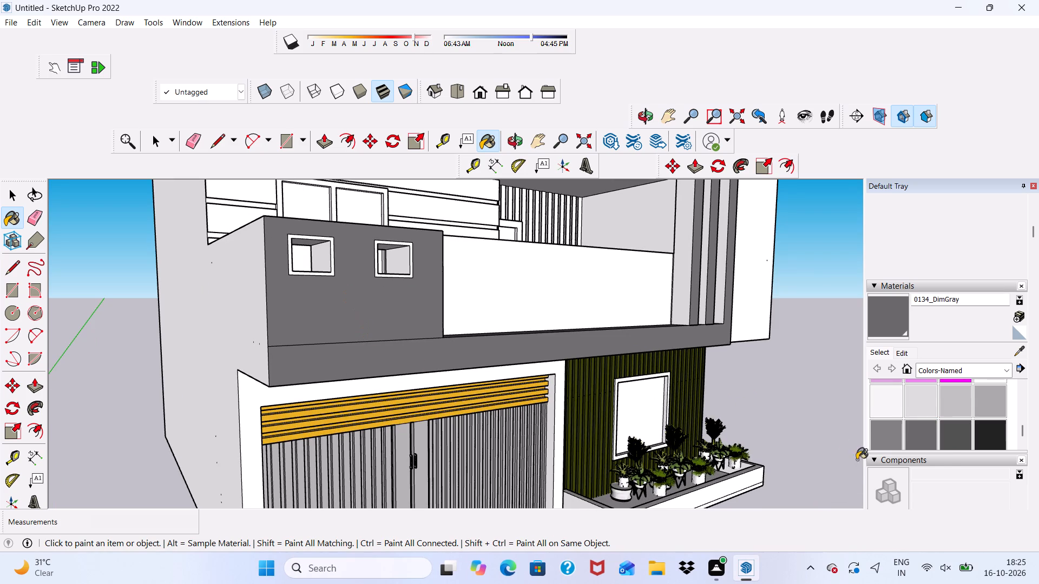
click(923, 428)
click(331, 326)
Paint the balcony box's front wall, the frame's front band and the ledge above it with 0133_Gray.
click(885, 436)
scroll(633, 381, up, 1)
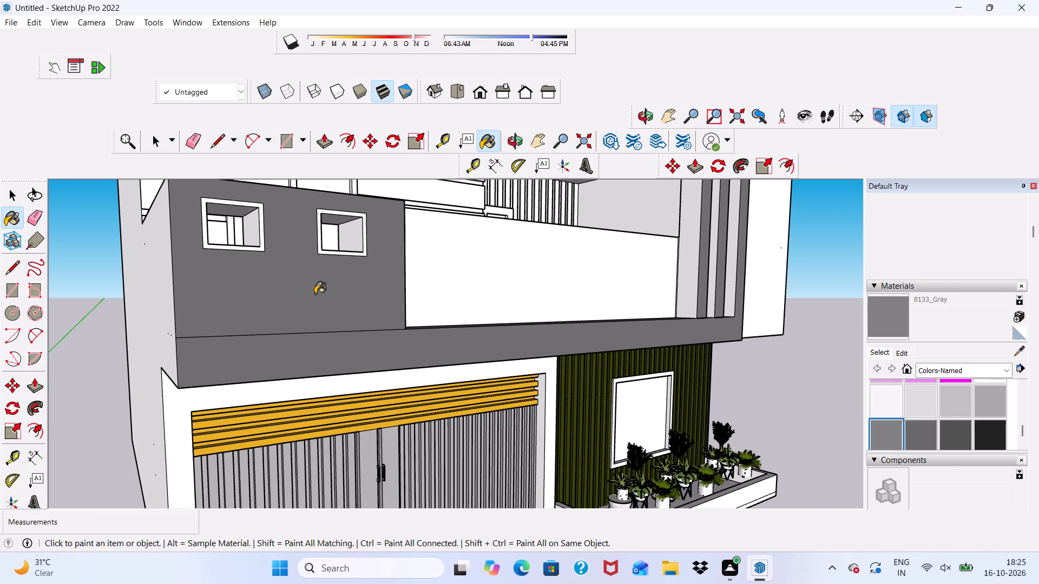
click(315, 294)
click(335, 360)
scroll(337, 357, down, 5)
middle_drag(449, 360, 227, 403)
scroll(223, 370, up, 4)
scroll(351, 310, up, 9)
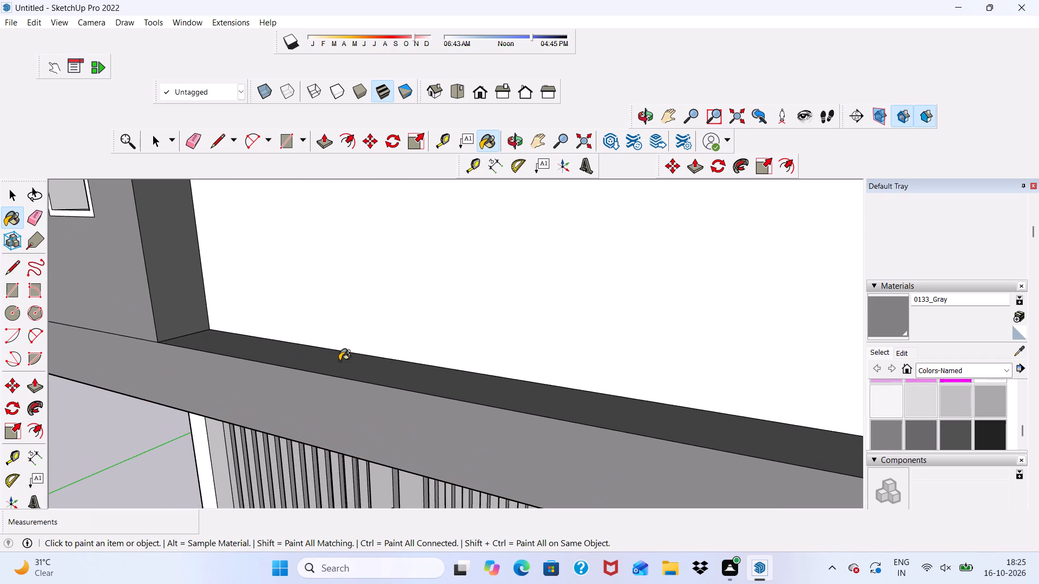
click(339, 361)
scroll(314, 351, down, 5)
middle_drag(239, 363, 466, 313)
scroll(504, 304, up, 1)
scroll(510, 297, down, 6)
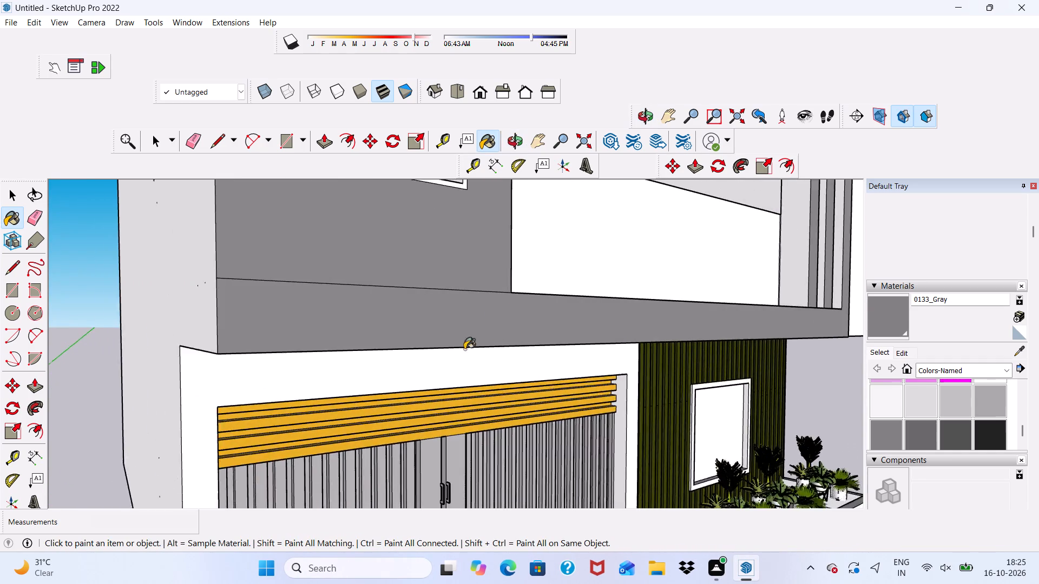
Paint the side faces of the balcony's vertical fins and end post visible from the garage side with 0133_Gray.
scroll(554, 300, down, 2)
scroll(742, 316, up, 3)
click(754, 257)
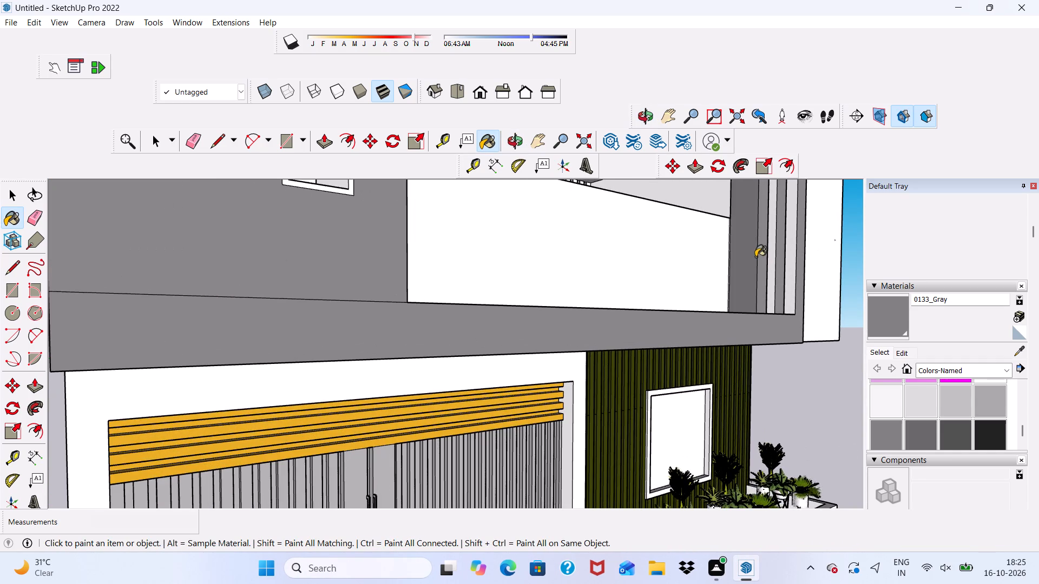
scroll(757, 258, up, 9)
click(790, 297)
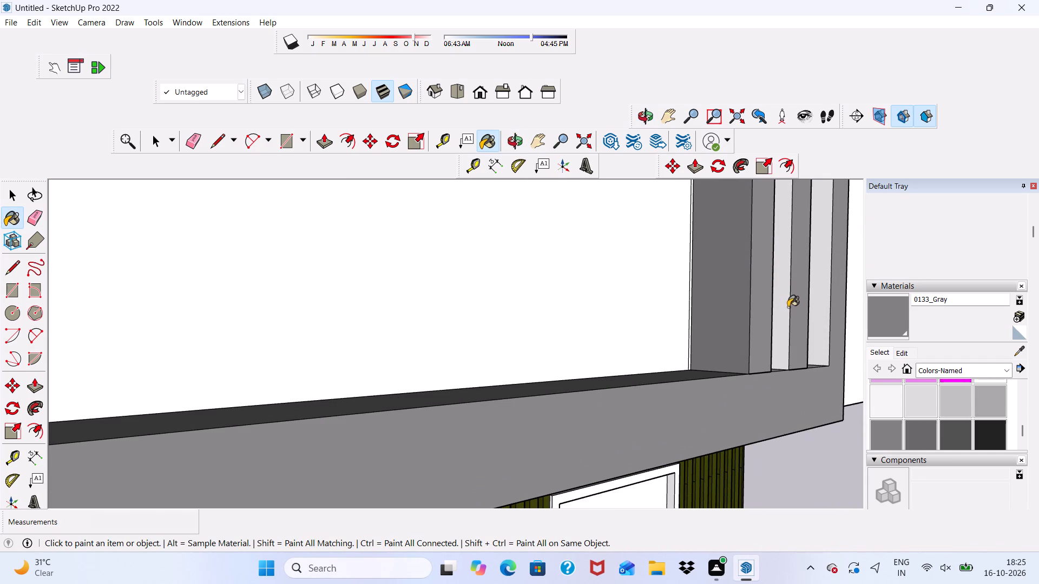
click(784, 320)
click(822, 342)
scroll(628, 343, down, 3)
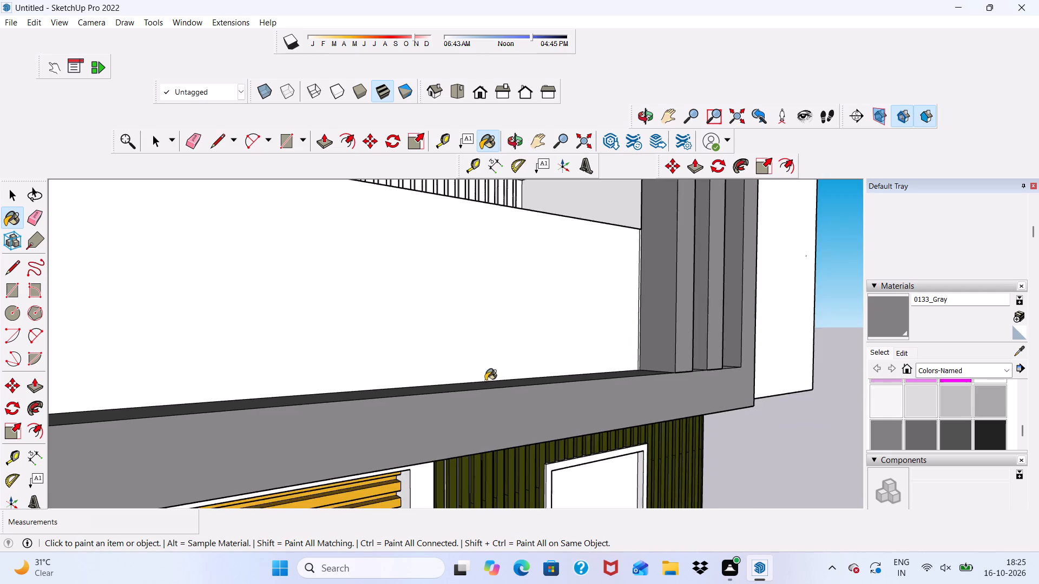
Paint the frame's outer end face and the remaining pale side faces of the vertical fins with 0133_Gray.
scroll(485, 381, down, 9)
middle_drag(547, 397, 278, 433)
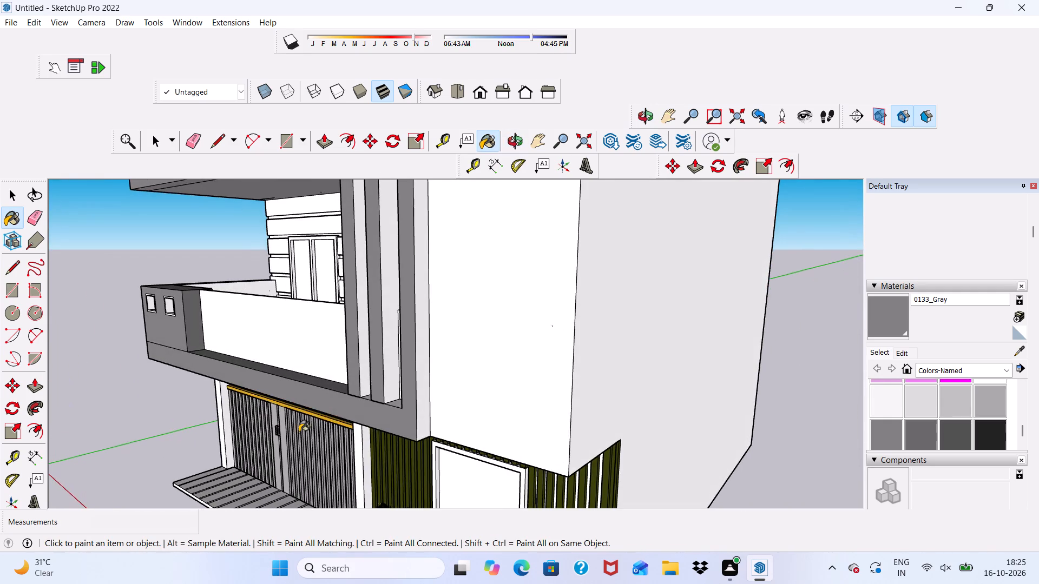
scroll(437, 413, up, 7)
click(410, 354)
scroll(394, 345, up, 2)
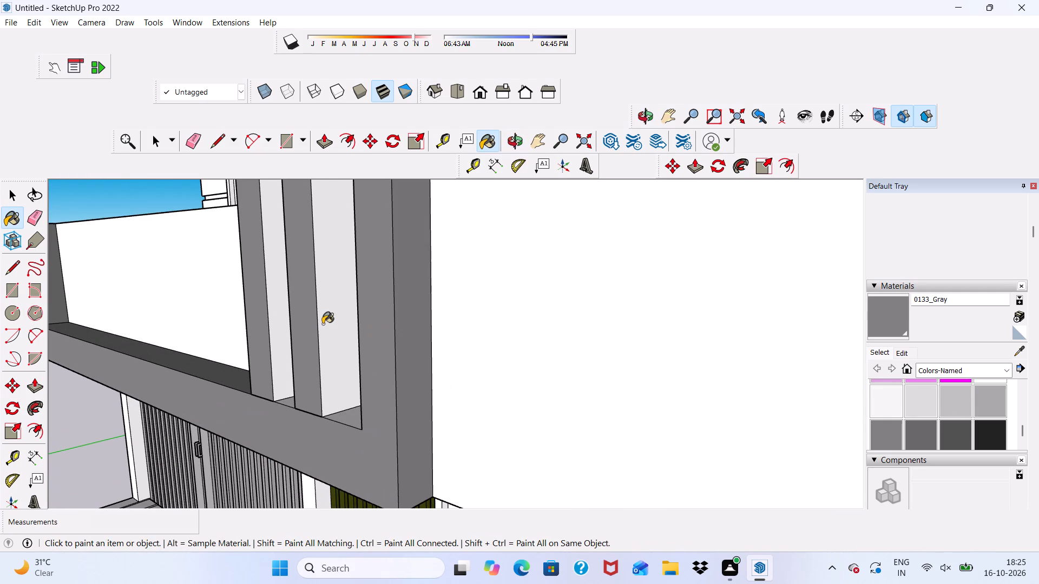
click(323, 324)
click(266, 313)
scroll(266, 308, down, 6)
scroll(269, 305, up, 5)
click(272, 299)
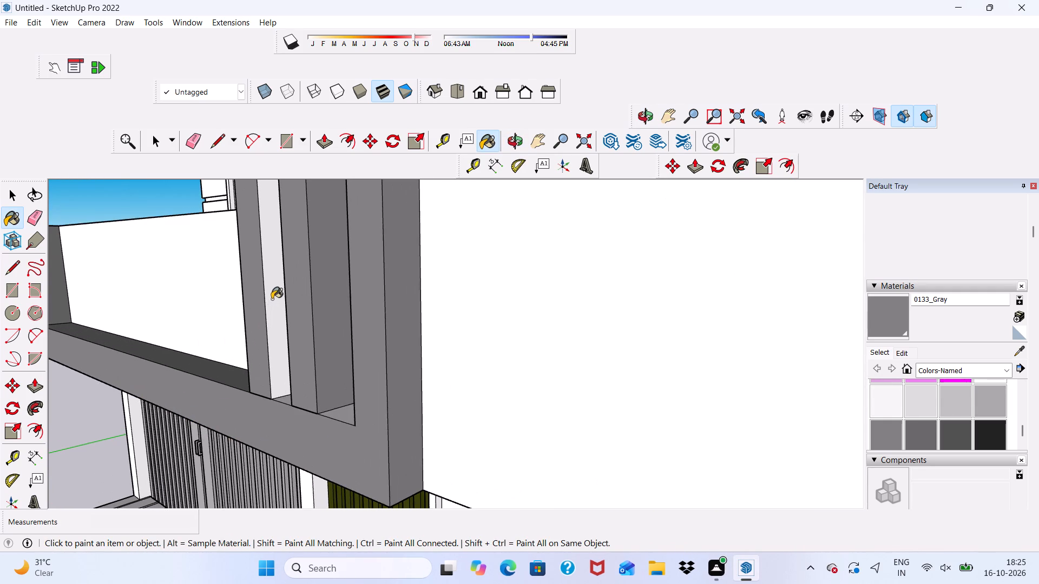
Paint the pale ledge pieces at the base of the gaps between the vertical fins with 0133_Gray.
scroll(267, 333, down, 3)
middle_drag(280, 384, 371, 428)
scroll(371, 429, up, 1)
click(399, 462)
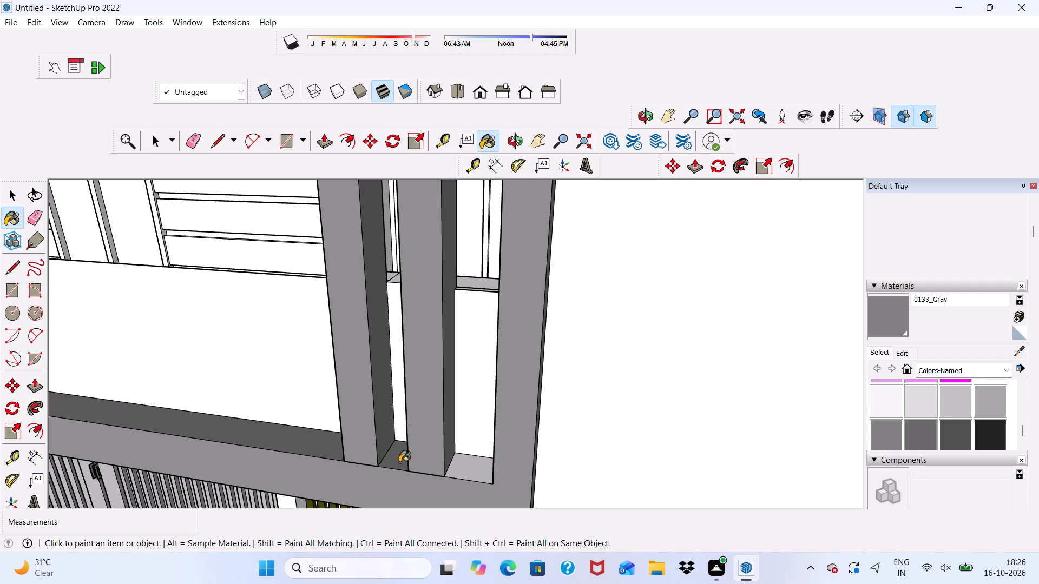
click(476, 474)
Paint the top ledge of the frame in front of the next balcony's horizontal railing with 0133_Gray.
scroll(457, 437, down, 18)
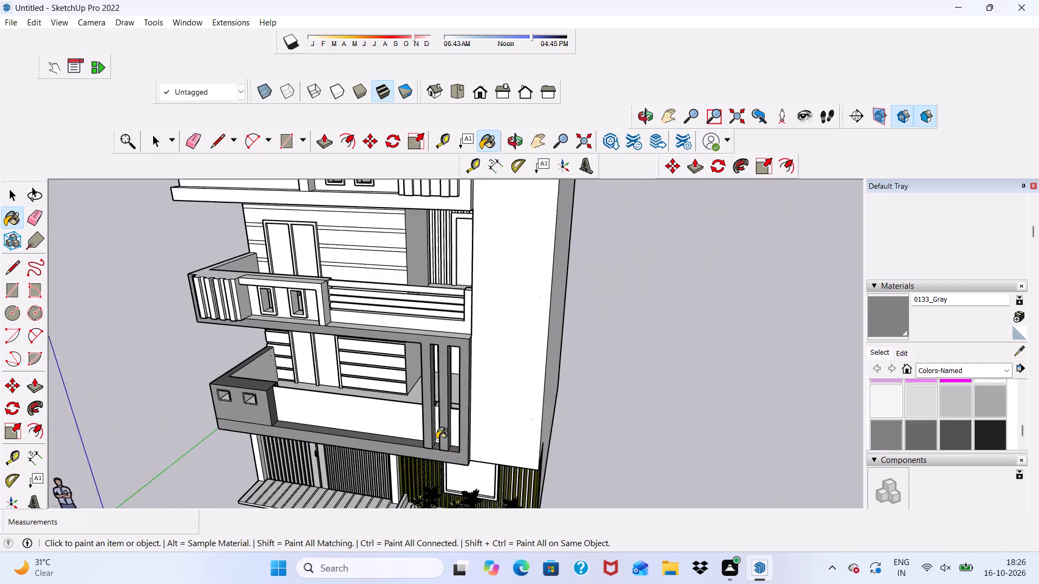
middle_drag(437, 439, 435, 520)
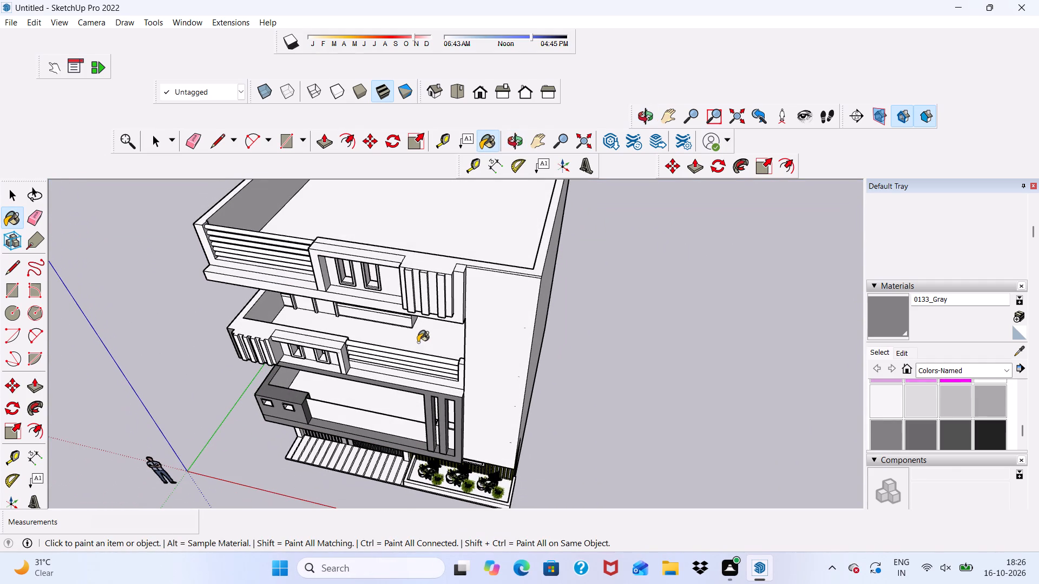
scroll(390, 398, up, 9)
scroll(378, 348, up, 4)
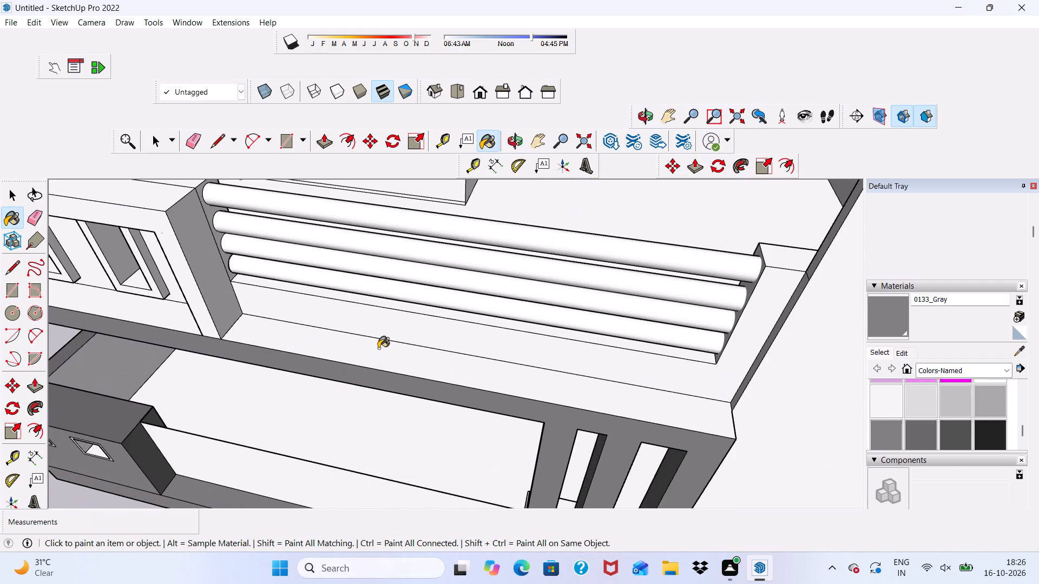
click(374, 356)
Examine the painted balcony frame and the upper front facade for faces still left unpainted.
scroll(374, 356, down, 5)
middle_drag(378, 377, 512, 298)
scroll(521, 300, up, 2)
scroll(526, 300, down, 9)
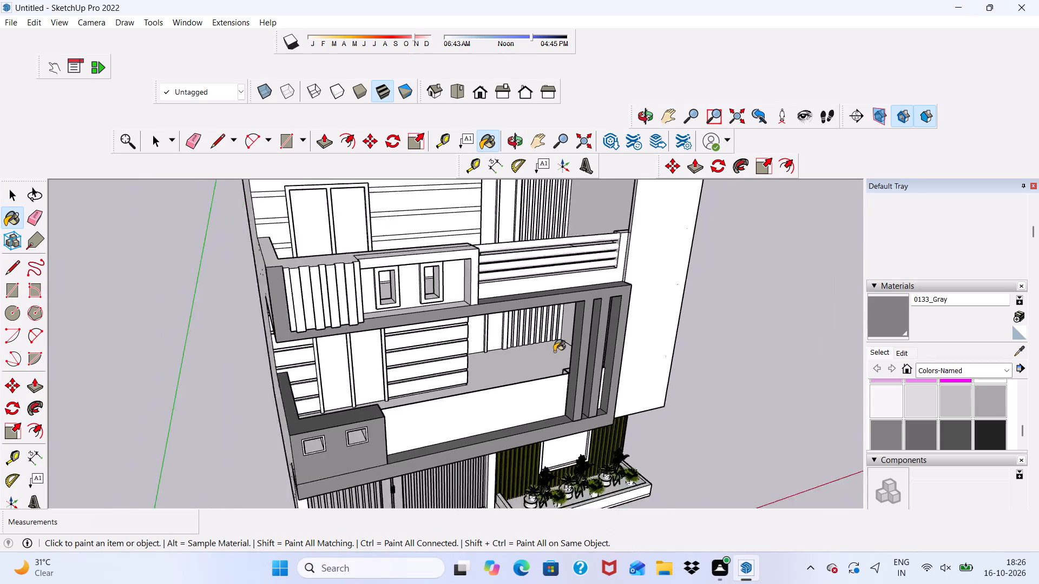
scroll(554, 351, down, 1)
scroll(321, 285, up, 4)
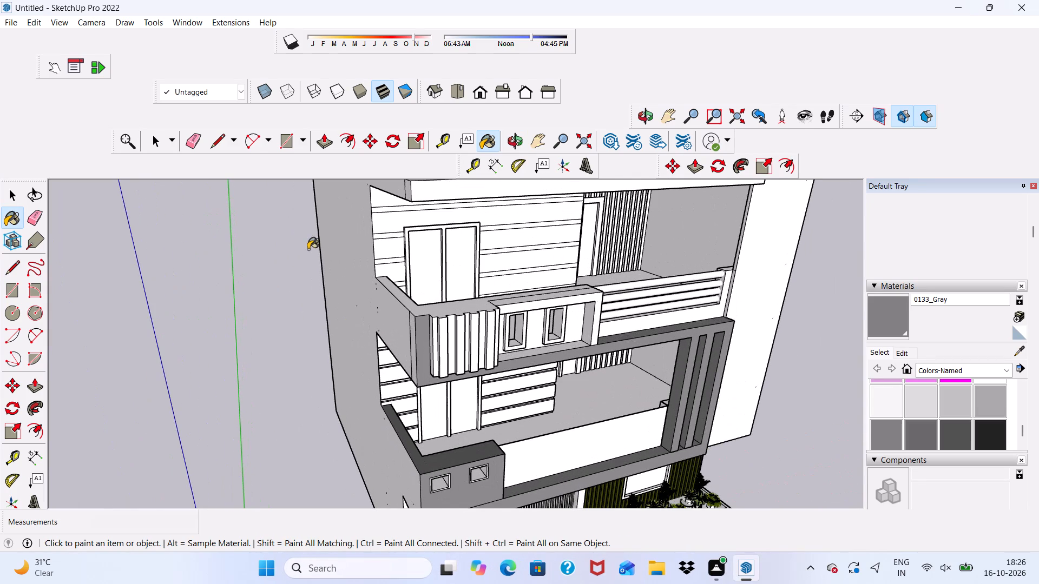
scroll(308, 249, down, 3)
middle_drag(319, 265, 278, 160)
scroll(472, 368, up, 5)
scroll(472, 368, down, 5)
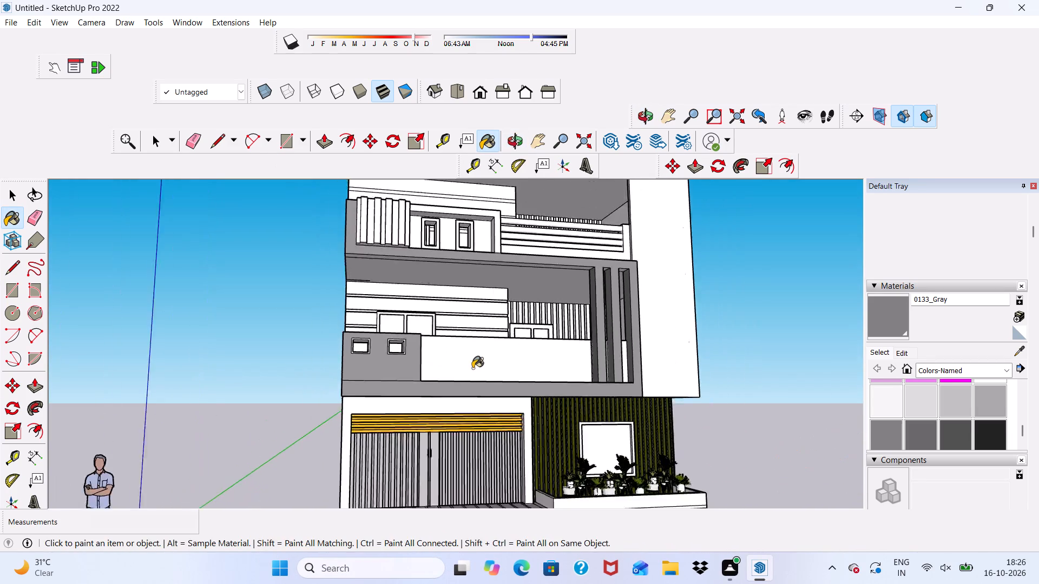
scroll(472, 368, down, 1)
middle_drag(472, 368, 356, 399)
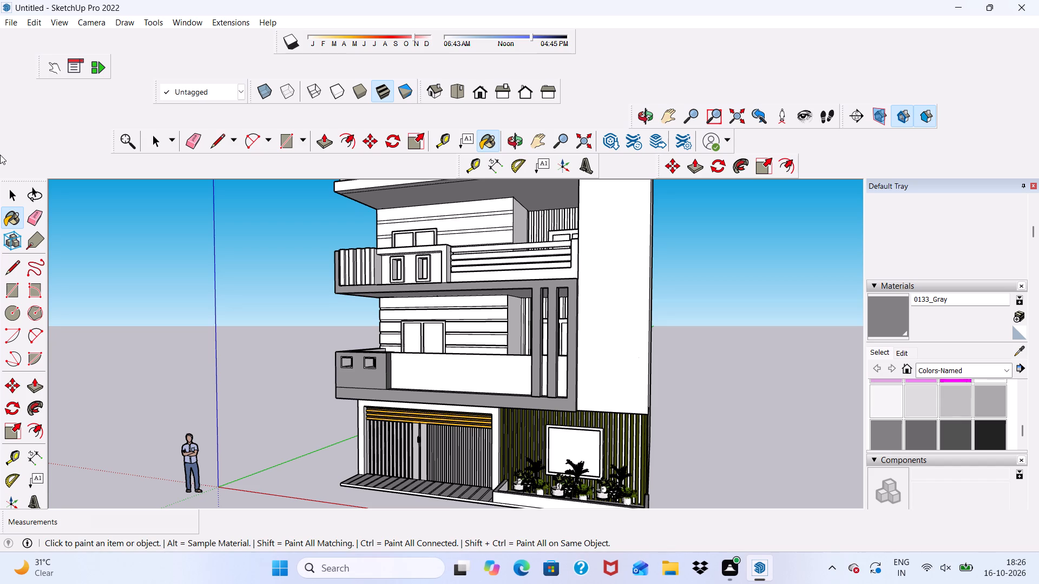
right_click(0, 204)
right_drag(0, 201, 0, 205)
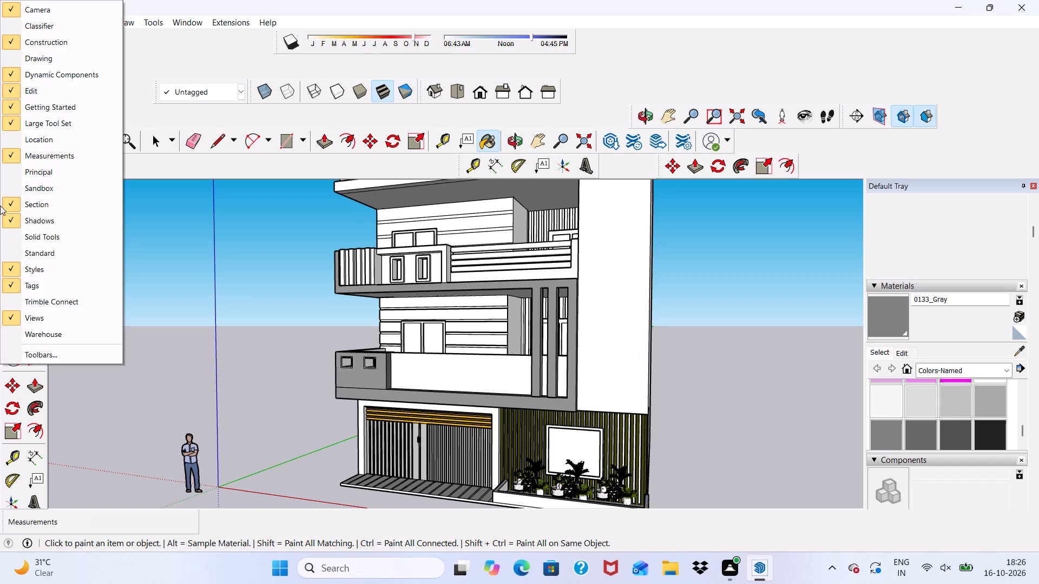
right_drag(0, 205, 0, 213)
Repaint the front and top faces of the lower balcony's corner box with 0135_DarkGray.
scroll(60, 331, down, 1)
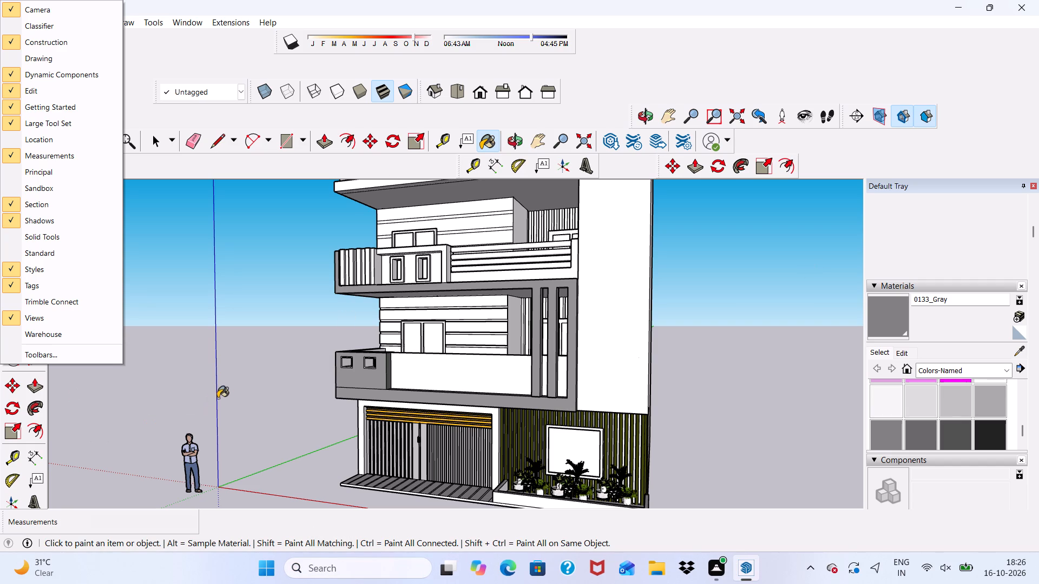
click(225, 394)
scroll(230, 391, up, 7)
scroll(233, 391, down, 6)
middle_drag(261, 397, 379, 397)
scroll(402, 340, up, 3)
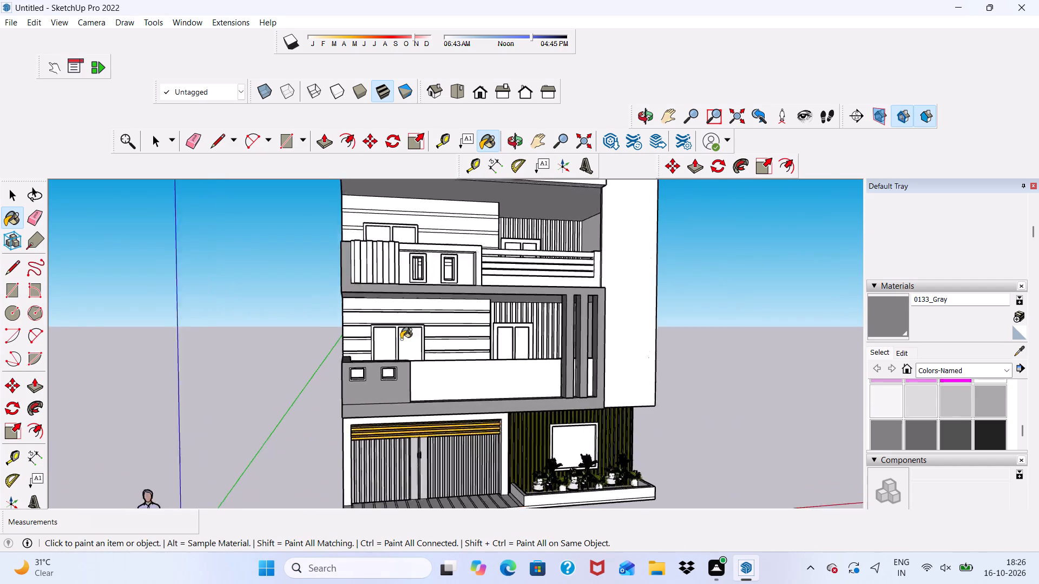
scroll(401, 339, up, 3)
scroll(390, 337, down, 5)
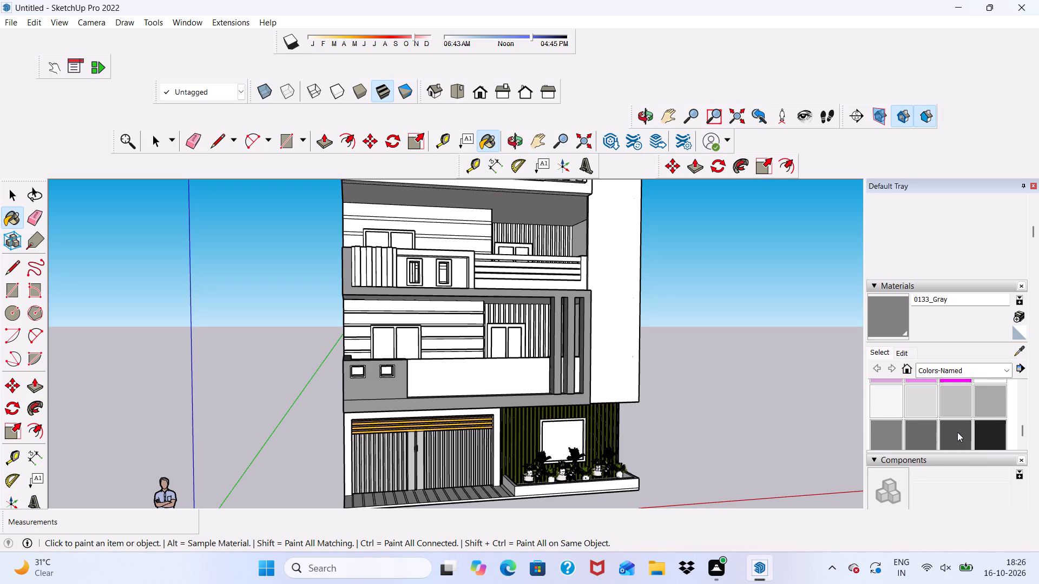
click(957, 432)
scroll(337, 348, up, 9)
click(364, 404)
scroll(363, 350, up, 7)
click(370, 417)
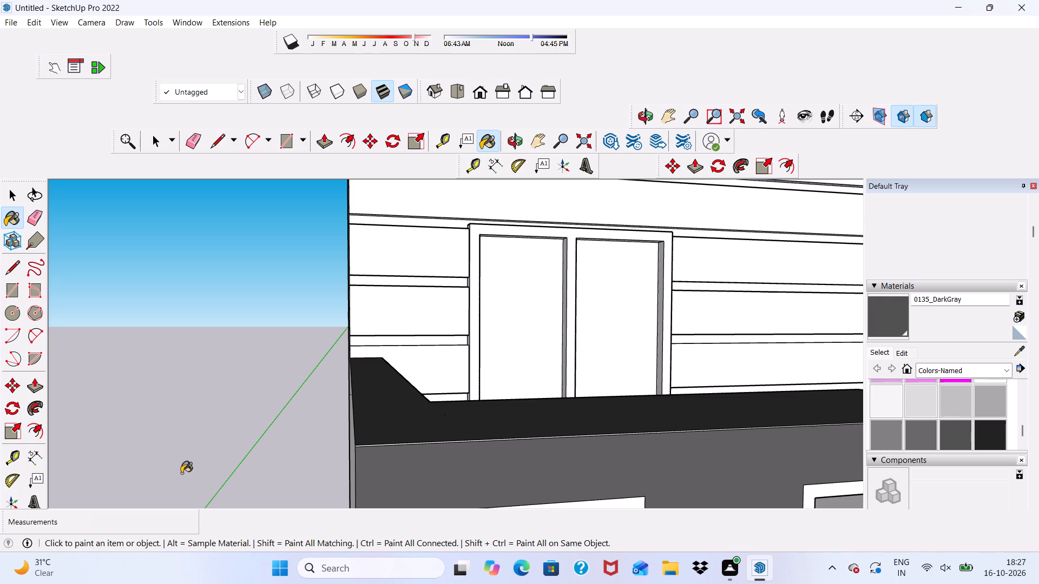
Repaint the balcony frame's front face and the ledge along the base of the white parapet with 0135_DarkGray.
scroll(565, 576, down, 4)
scroll(479, 447, down, 6)
middle_drag(512, 505, 448, 413)
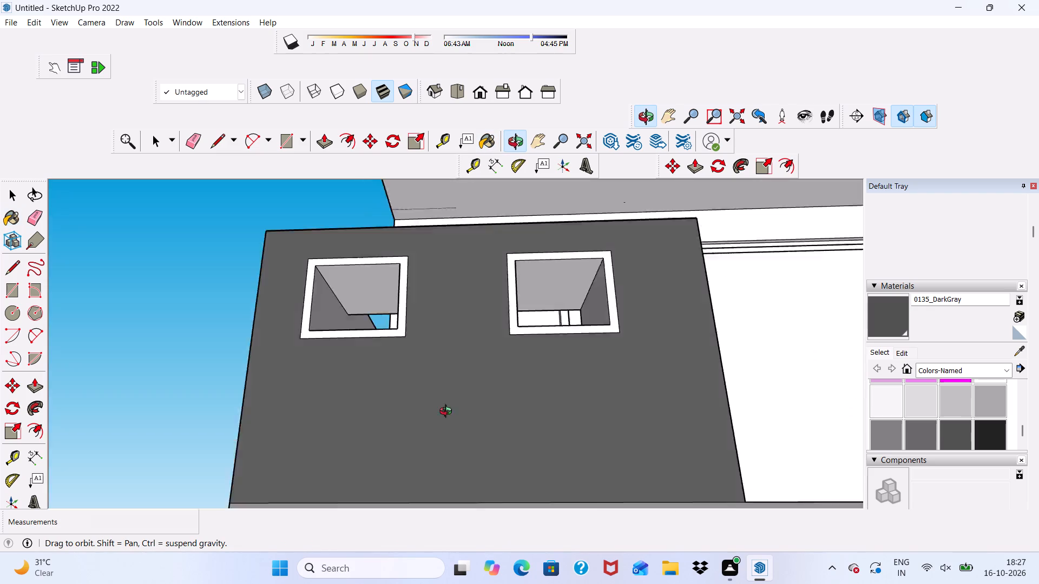
middle_drag(448, 413, 428, 460)
scroll(415, 348, down, 17)
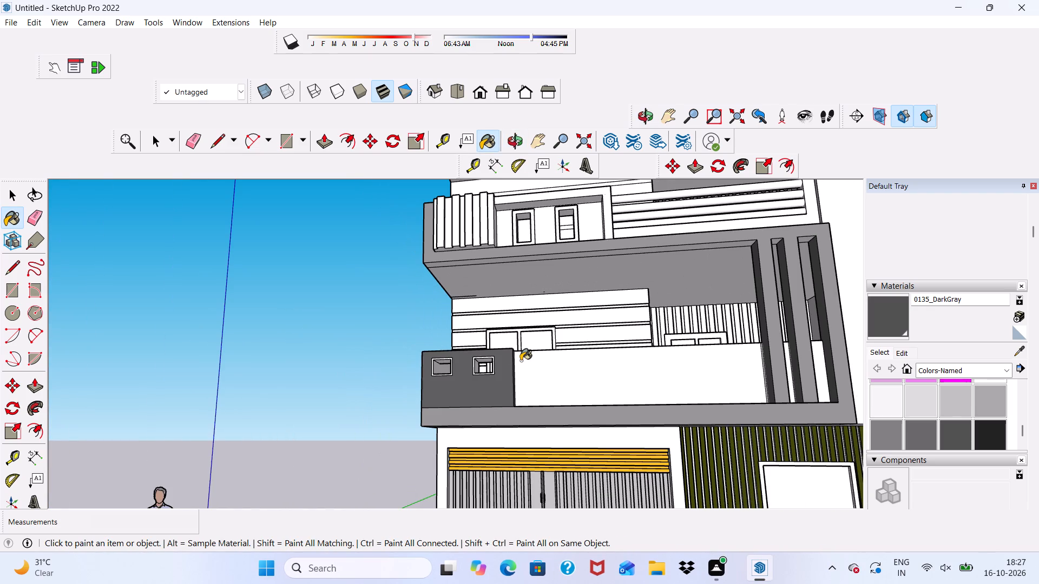
scroll(481, 559, down, 5)
scroll(507, 503, down, 4)
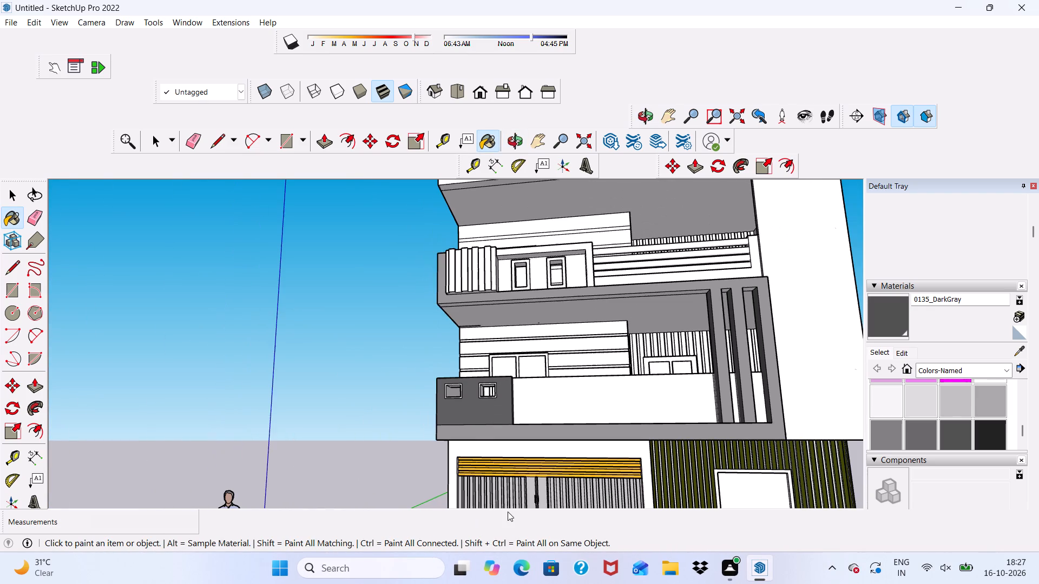
scroll(517, 534, up, 3)
scroll(510, 534, down, 8)
scroll(452, 507, down, 3)
scroll(573, 415, down, 2)
middle_drag(573, 416, 562, 473)
scroll(557, 473, up, 12)
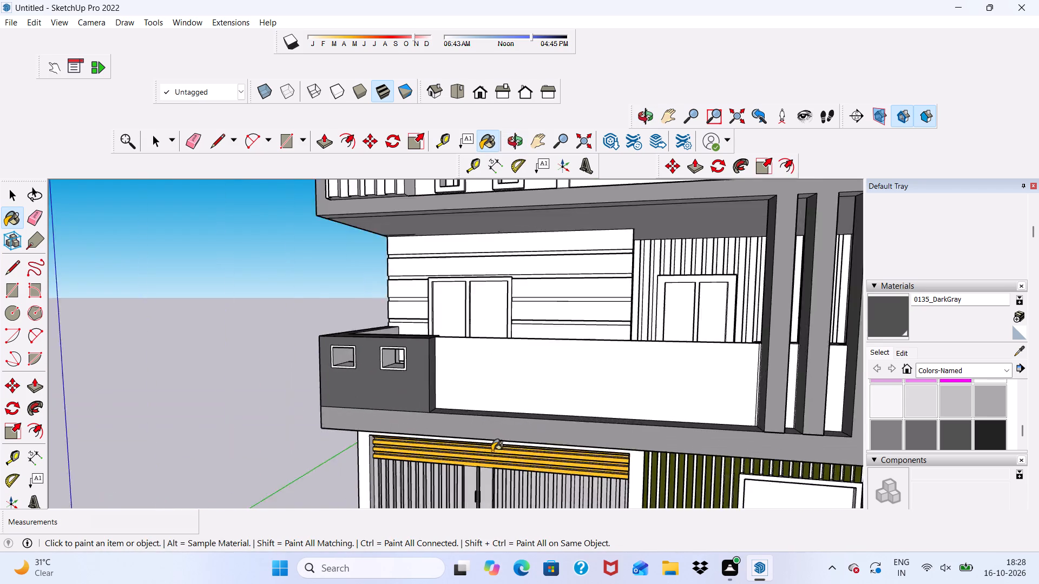
scroll(492, 451, up, 3)
click(459, 403)
middle_drag(459, 380, 463, 435)
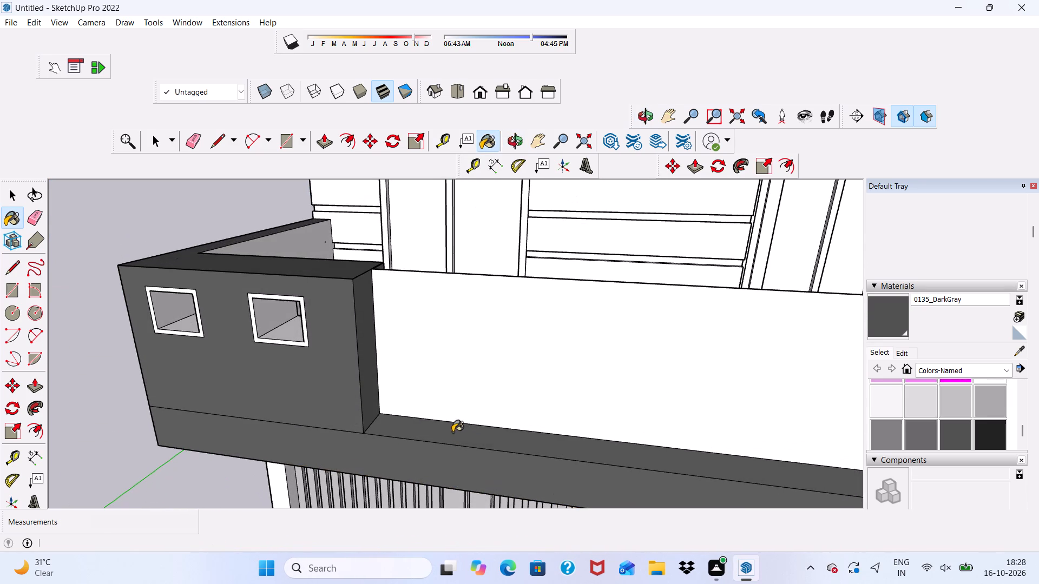
click(452, 432)
Paint the side faces of the vertical fins that face the building's blank end wall with 0135_DarkGray.
scroll(442, 432, down, 6)
middle_drag(380, 372, 331, 426)
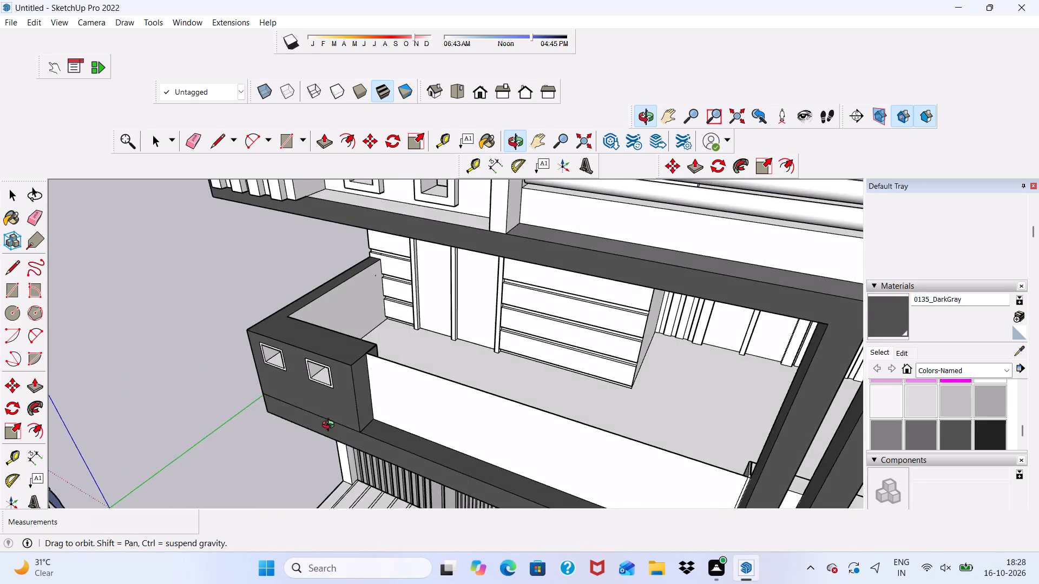
middle_drag(331, 426, 326, 414)
scroll(328, 361, up, 5)
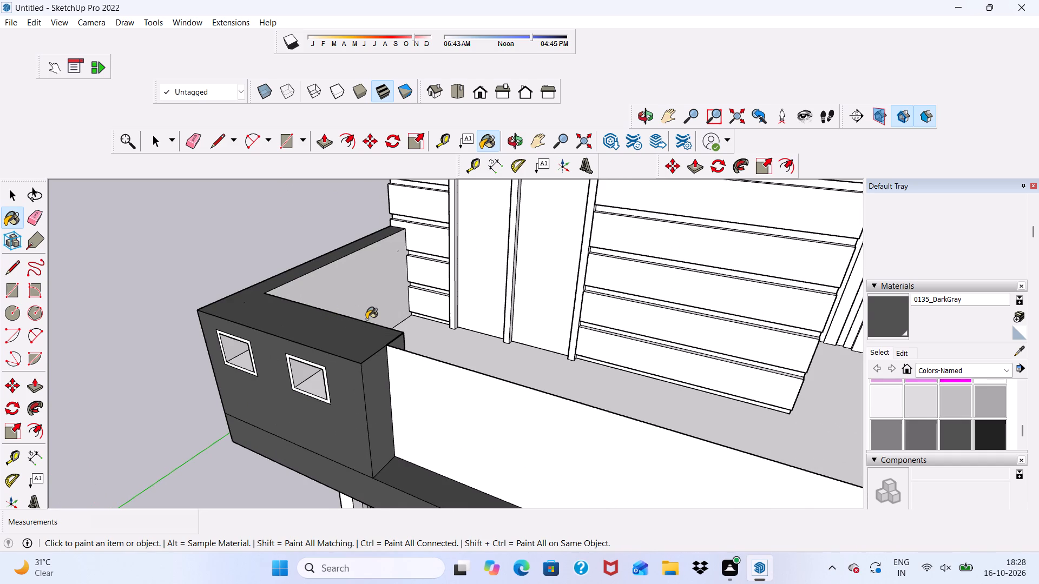
scroll(373, 328, down, 13)
middle_drag(492, 368, 503, 315)
scroll(527, 347, up, 9)
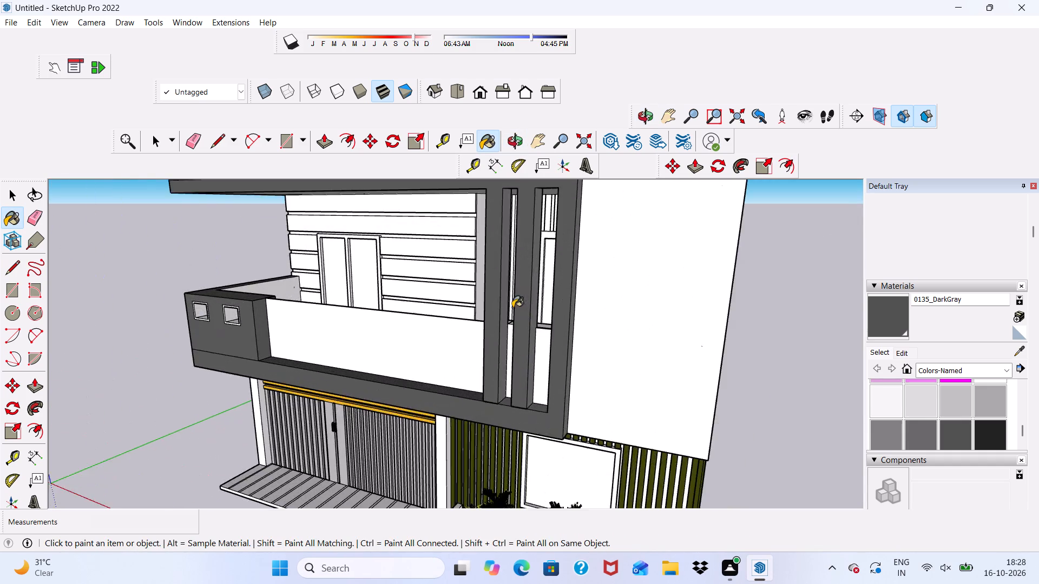
scroll(512, 308, up, 13)
click(573, 274)
click(451, 293)
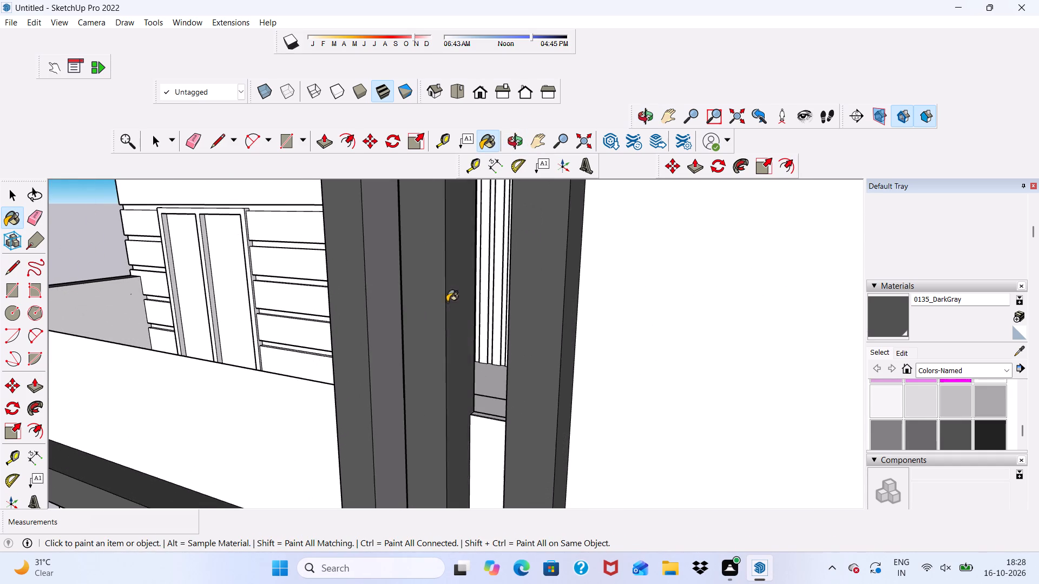
scroll(447, 304, down, 4)
middle_drag(448, 319, 430, 335)
click(374, 285)
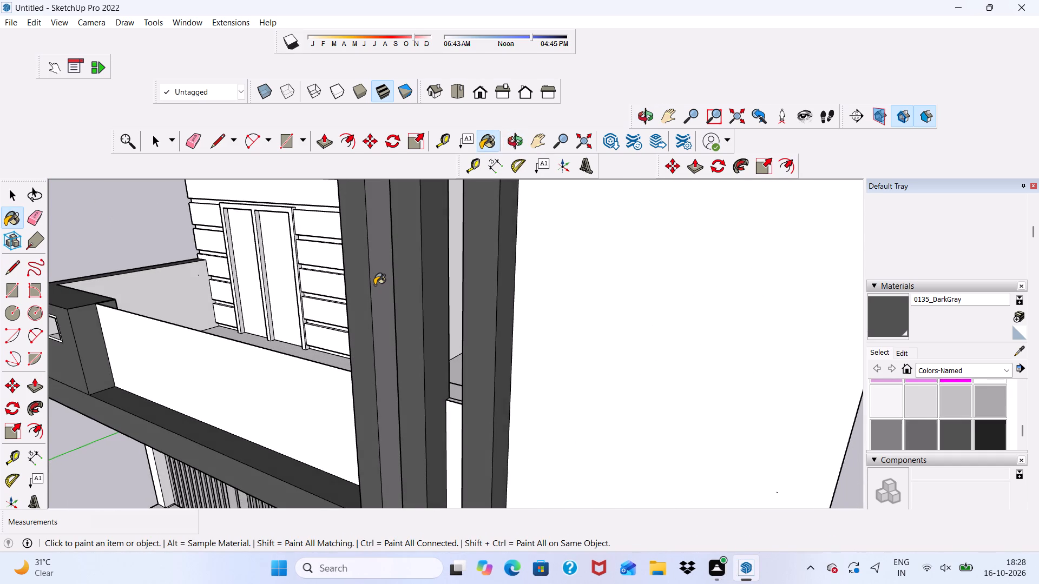
Paint the remaining side faces of the vertical fins, on the side facing the corner box, with 0135_DarkGray.
scroll(358, 322, down, 2)
middle_drag(358, 322, 556, 318)
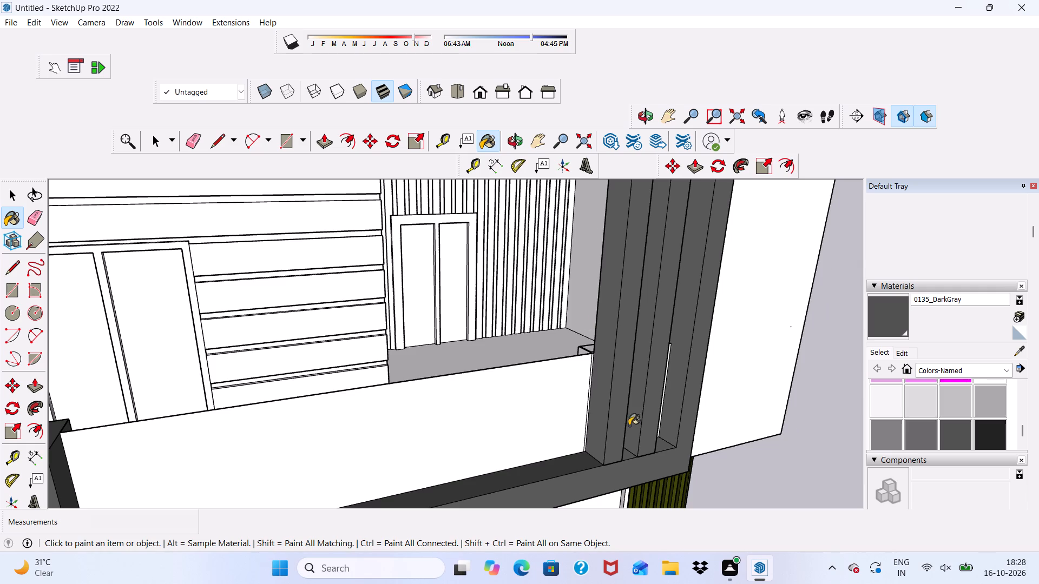
scroll(628, 462, up, 5)
click(588, 325)
scroll(634, 362, down, 4)
scroll(658, 322, up, 5)
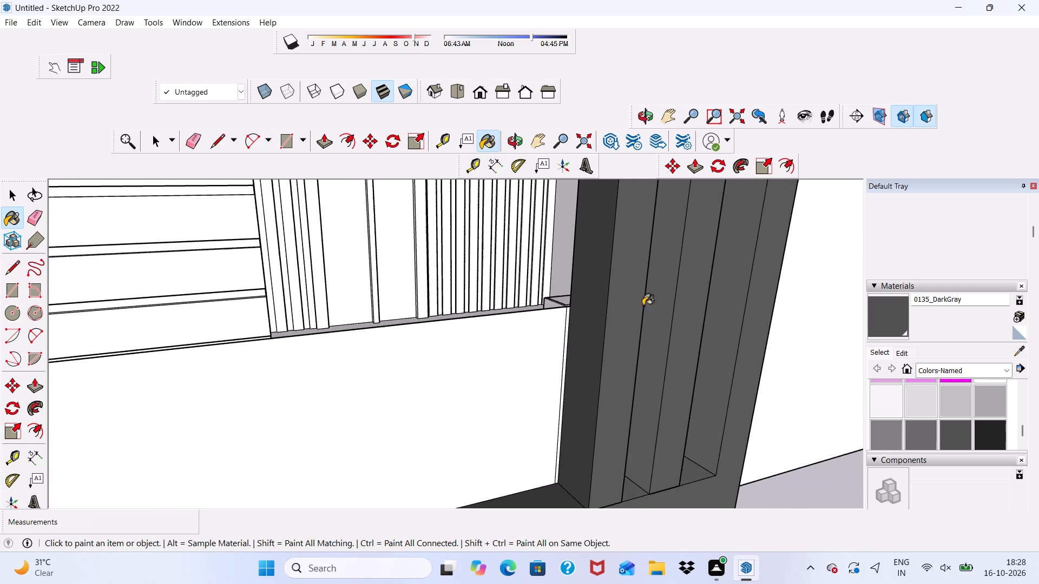
scroll(656, 309, down, 2)
middle_drag(675, 326, 628, 383)
scroll(628, 383, up, 5)
click(614, 356)
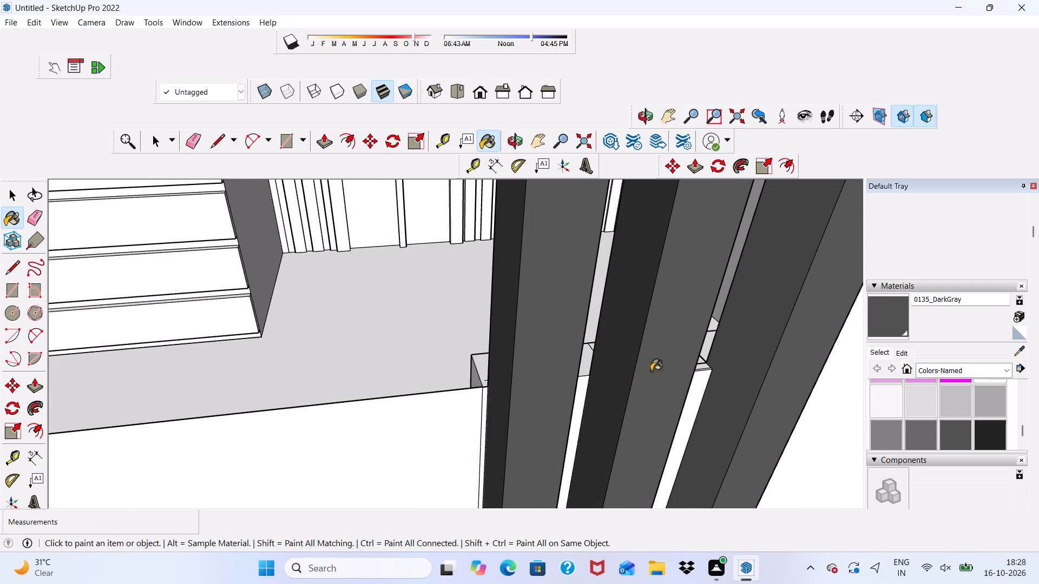
click(747, 352)
scroll(746, 361, down, 18)
middle_drag(728, 382, 702, 337)
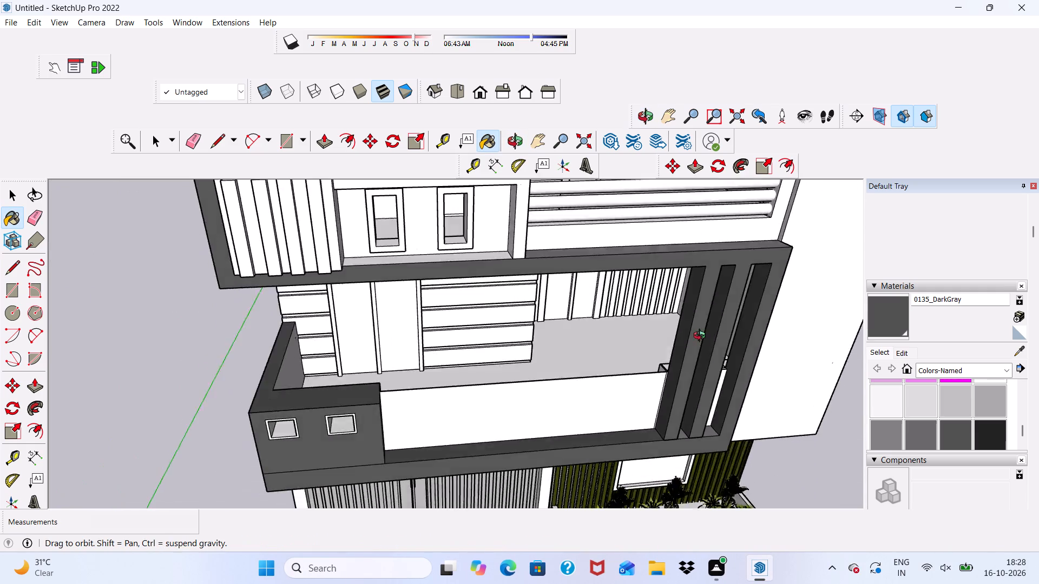
middle_drag(702, 337, 621, 409)
scroll(552, 343, up, 6)
click(552, 343)
Paint the frame's top ledge in front of the upper balcony's two small windows with 0135_DarkGray.
scroll(552, 353, down, 5)
middle_drag(552, 363, 632, 260)
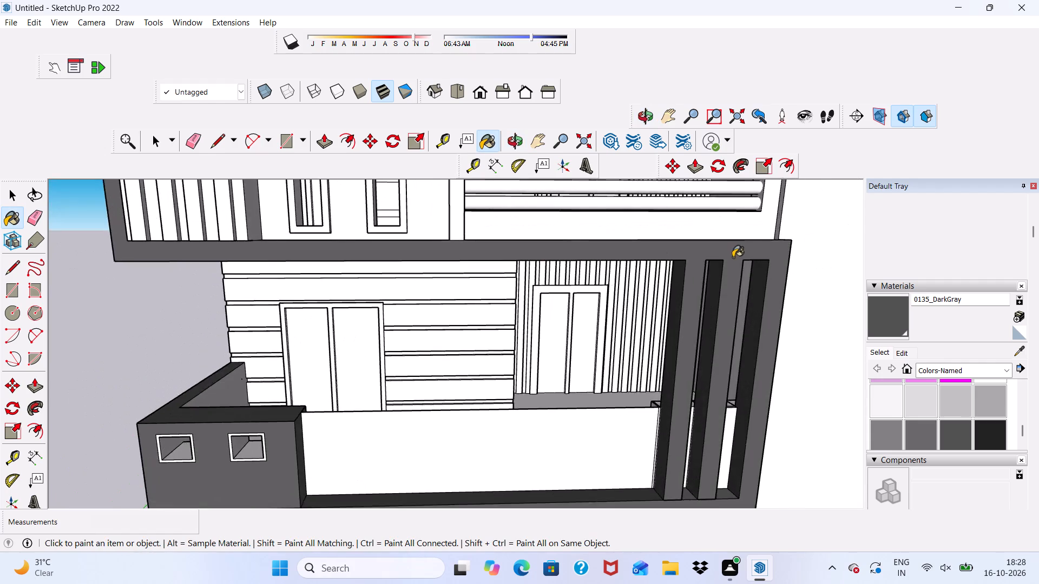
scroll(717, 284, down, 5)
scroll(407, 177, up, 4)
scroll(403, 197, down, 1)
scroll(201, 304, up, 6)
middle_drag(507, 291, 568, 342)
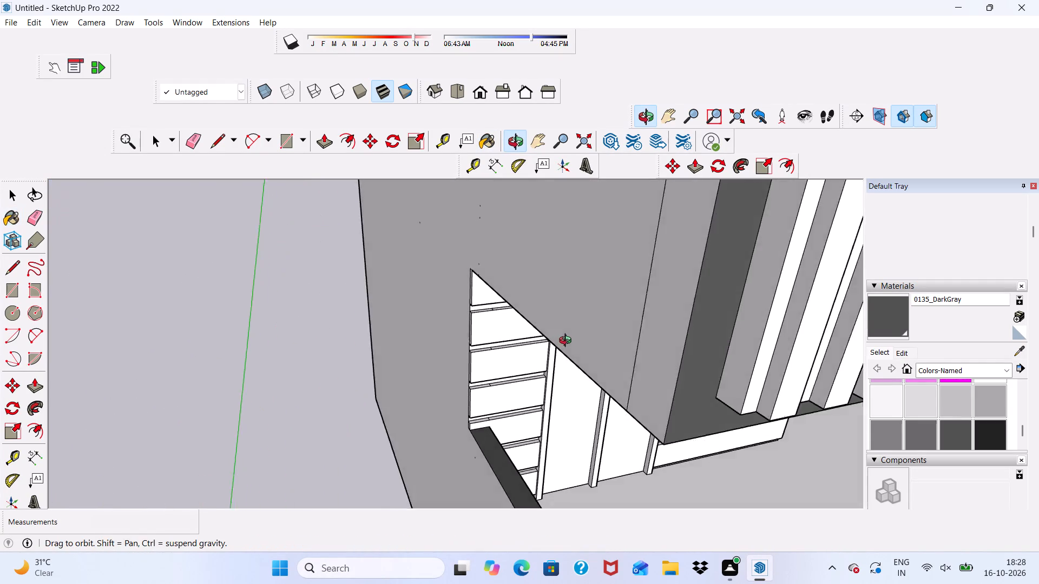
middle_drag(568, 342, 583, 344)
scroll(703, 353, down, 6)
middle_drag(731, 378, 590, 340)
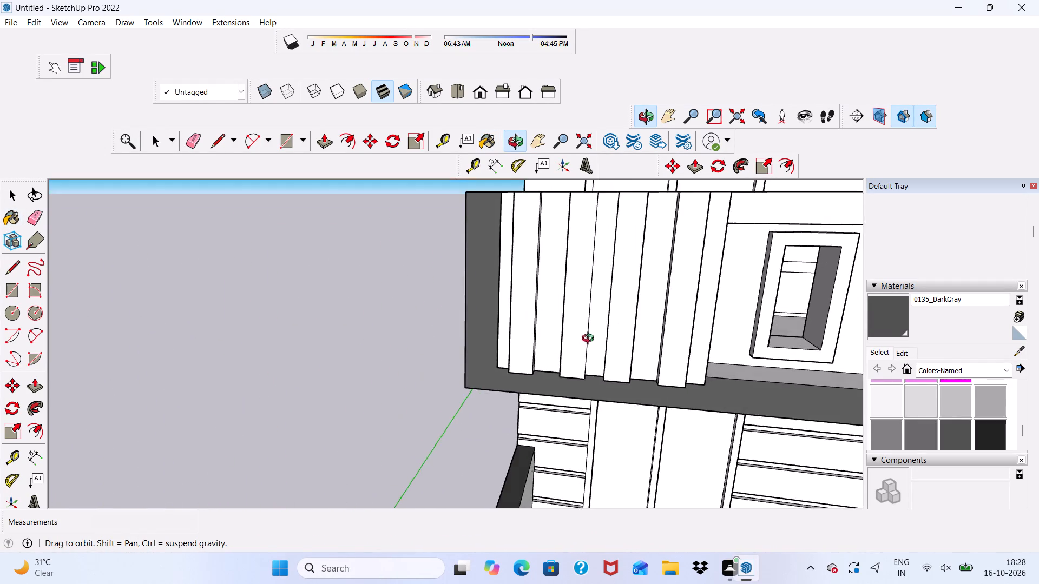
middle_drag(590, 340, 590, 346)
scroll(739, 393, up, 6)
click(690, 390)
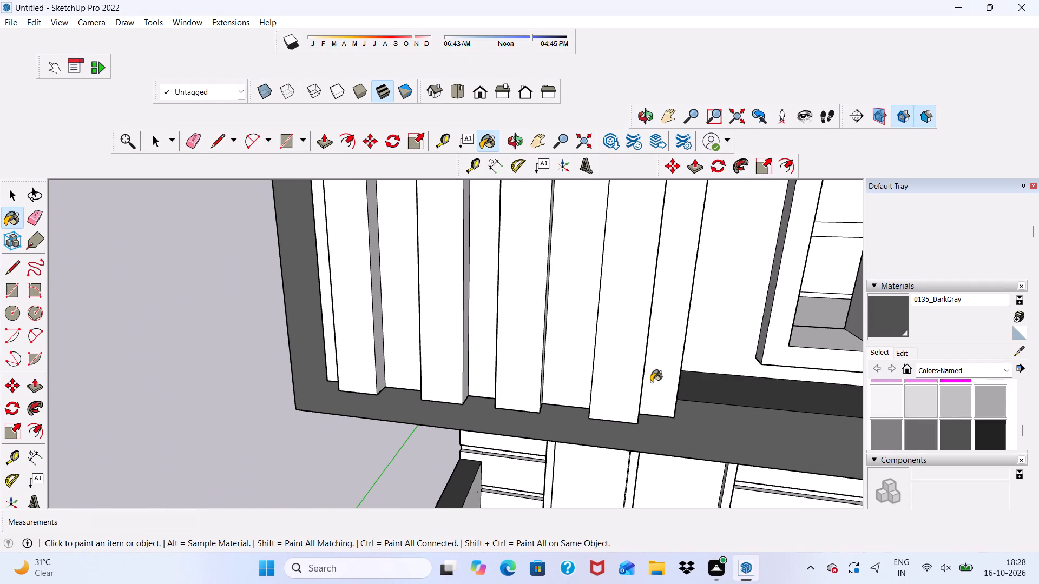
Examine the upper balcony's ribbed corner panel and the frame around it for faces still left unpainted.
scroll(637, 383, down, 6)
scroll(520, 384, down, 5)
middle_drag(656, 414, 631, 404)
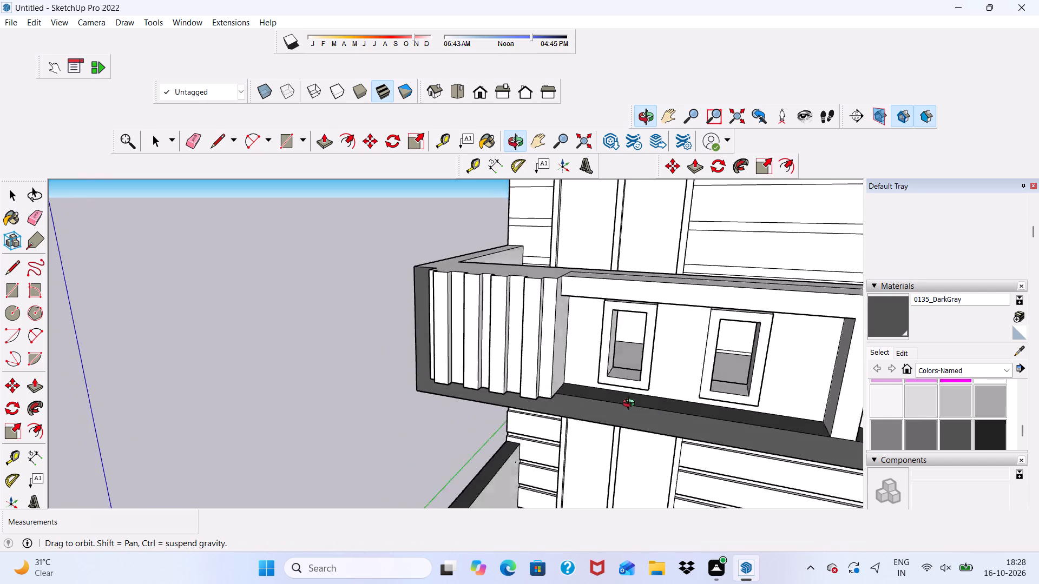
middle_drag(631, 404, 642, 401)
scroll(770, 396, up, 1)
scroll(641, 369, down, 5)
middle_drag(542, 387, 553, 408)
scroll(537, 395, up, 6)
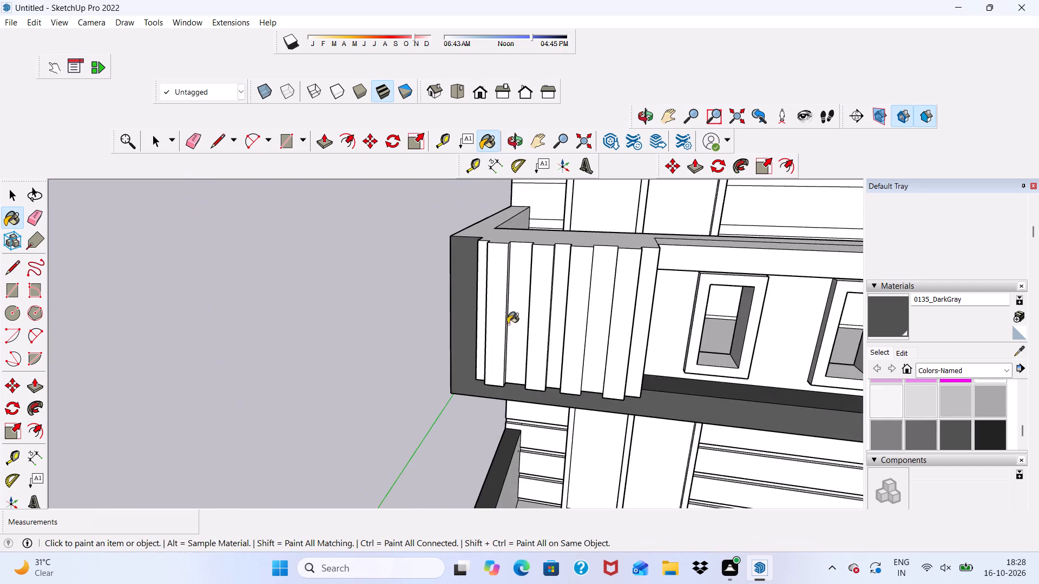
scroll(476, 276, up, 5)
middle_drag(502, 283, 531, 376)
scroll(531, 377, up, 1)
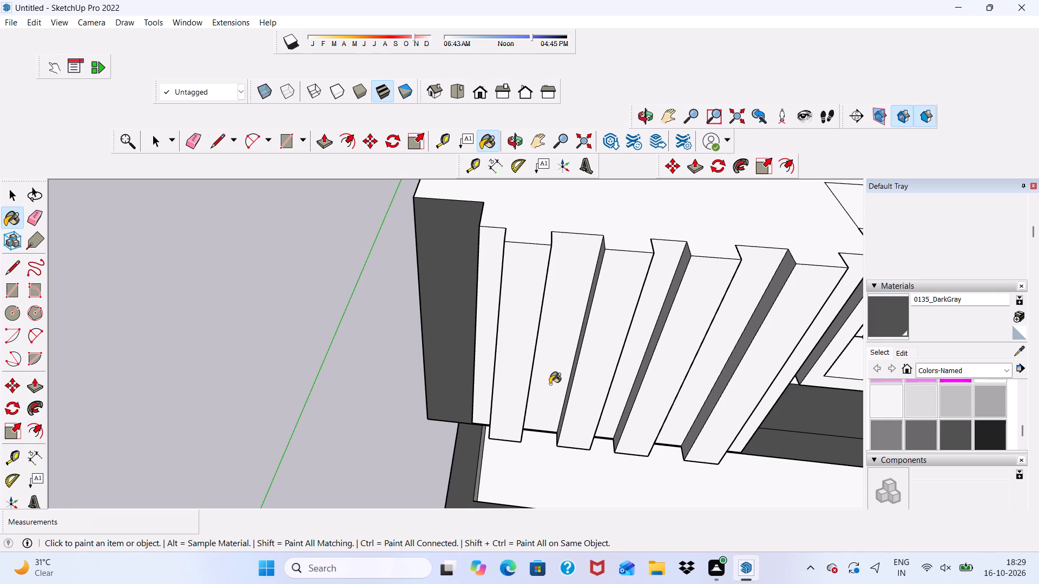
scroll(207, 583, down, 5)
scroll(345, 473, down, 9)
middle_drag(453, 419, 422, 317)
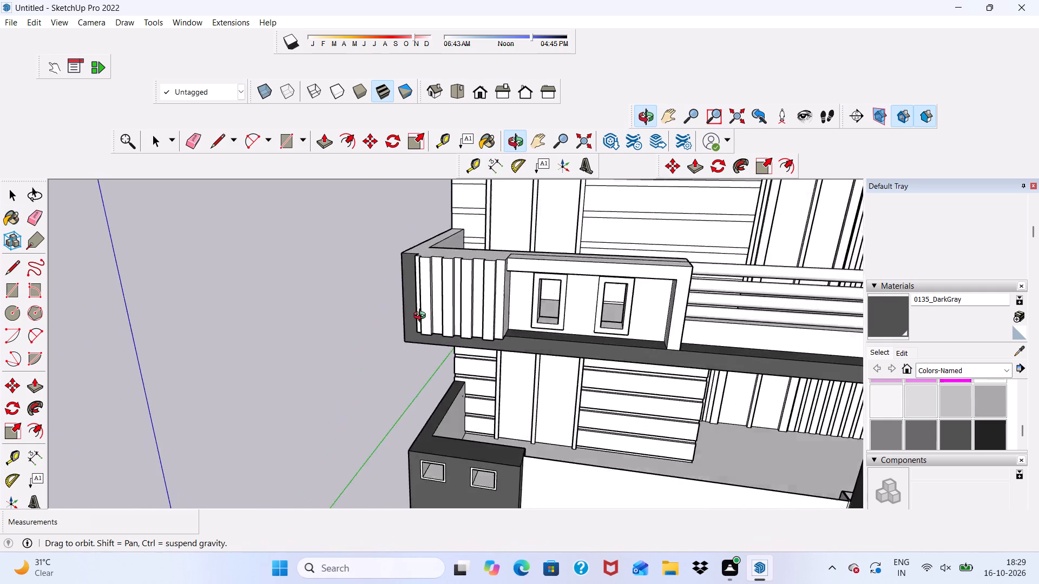
middle_drag(422, 317, 474, 329)
scroll(474, 329, up, 9)
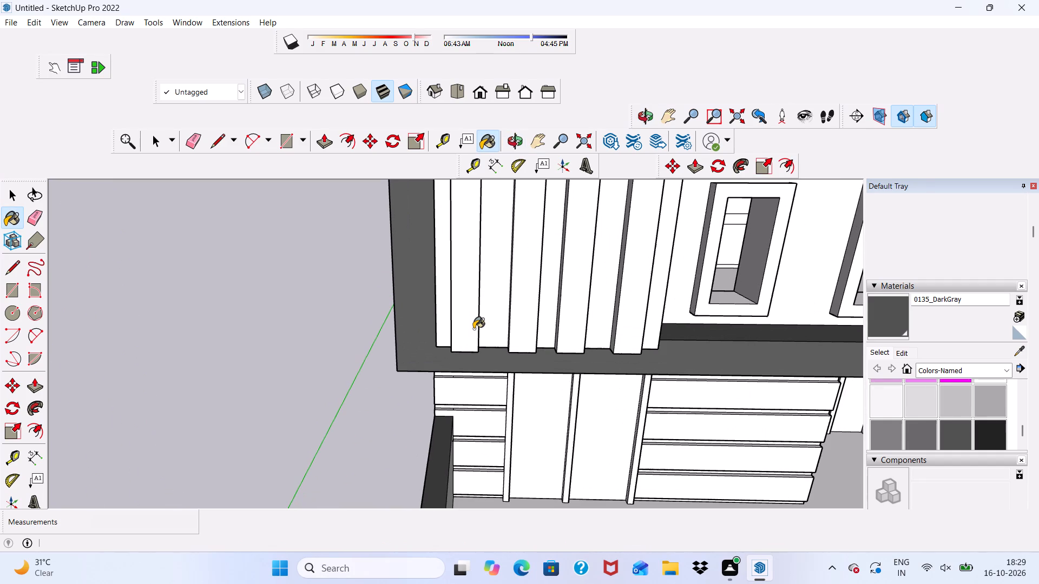
scroll(516, 421, up, 5)
scroll(470, 360, down, 10)
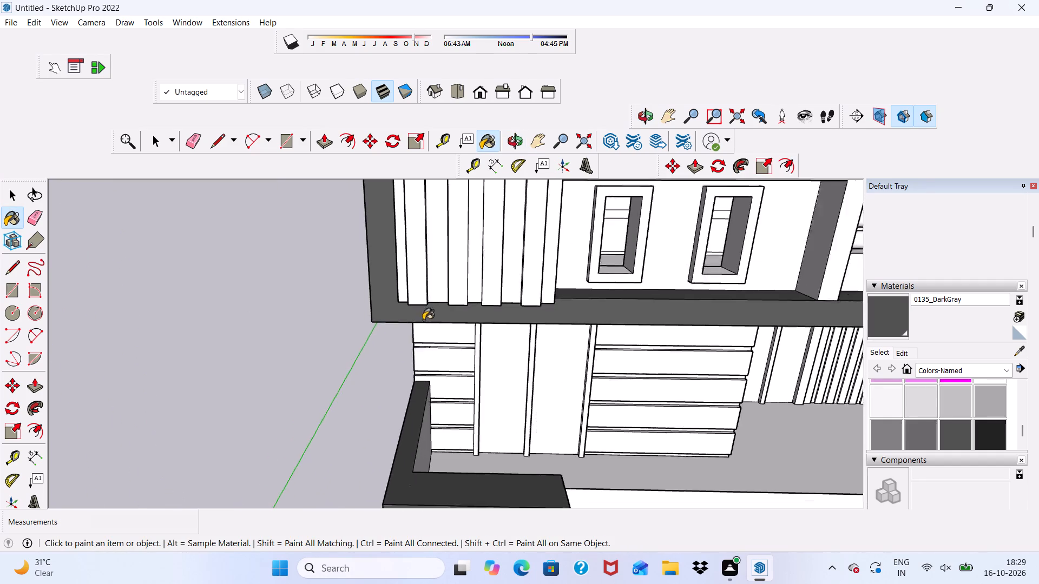
Paint the front and side faces of the upper balcony panel's two outermost raised ribs with 0135_DarkGray.
scroll(423, 320, down, 3)
middle_drag(507, 426, 453, 432)
scroll(394, 324, up, 9)
scroll(416, 347, down, 4)
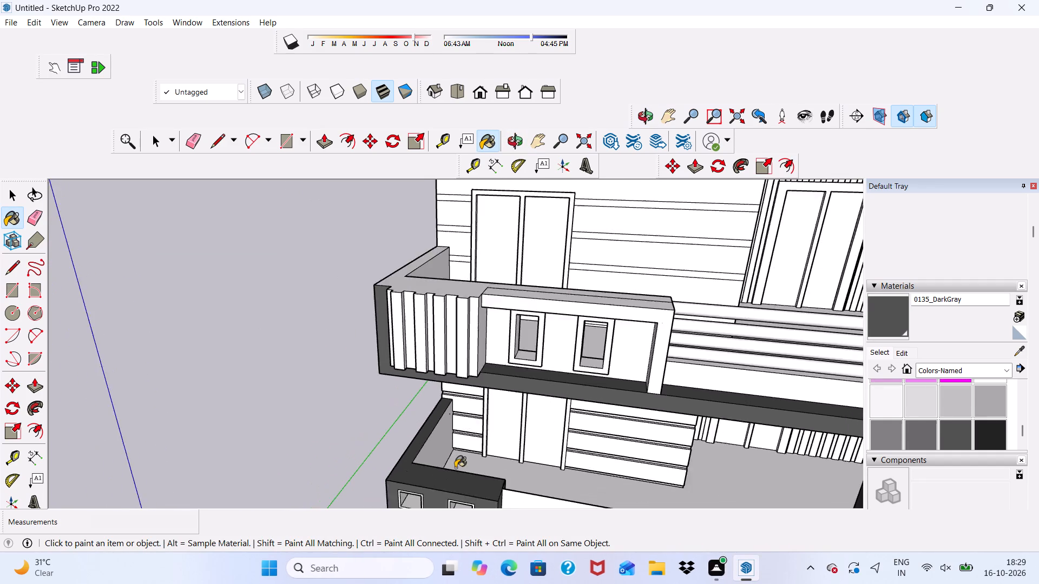
scroll(455, 468, down, 6)
scroll(391, 317, up, 7)
scroll(389, 307, down, 1)
scroll(415, 368, up, 6)
click(403, 335)
scroll(420, 340, up, 5)
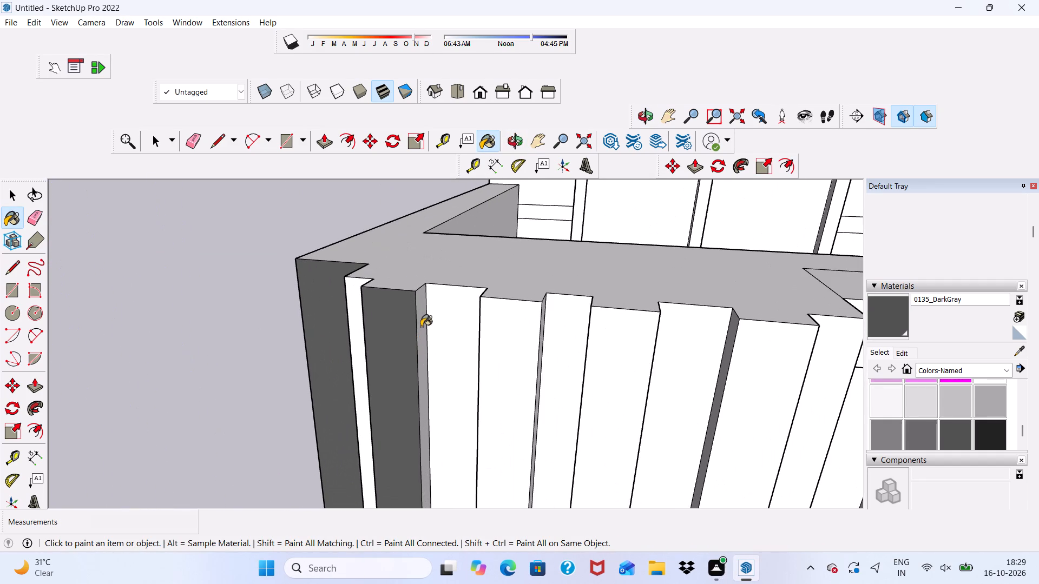
click(421, 327)
click(510, 347)
scroll(512, 347, down, 1)
middle_drag(512, 347, 432, 332)
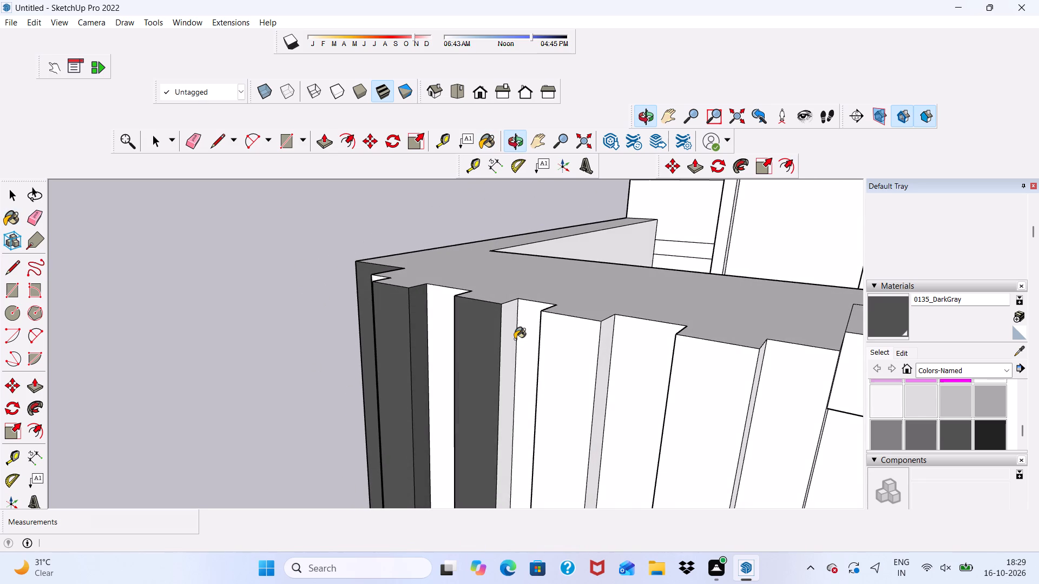
click(515, 334)
Paint the front and side faces of the third and fourth raised ribs on the upper balcony panel with 0135_DarkGray.
click(577, 363)
click(600, 346)
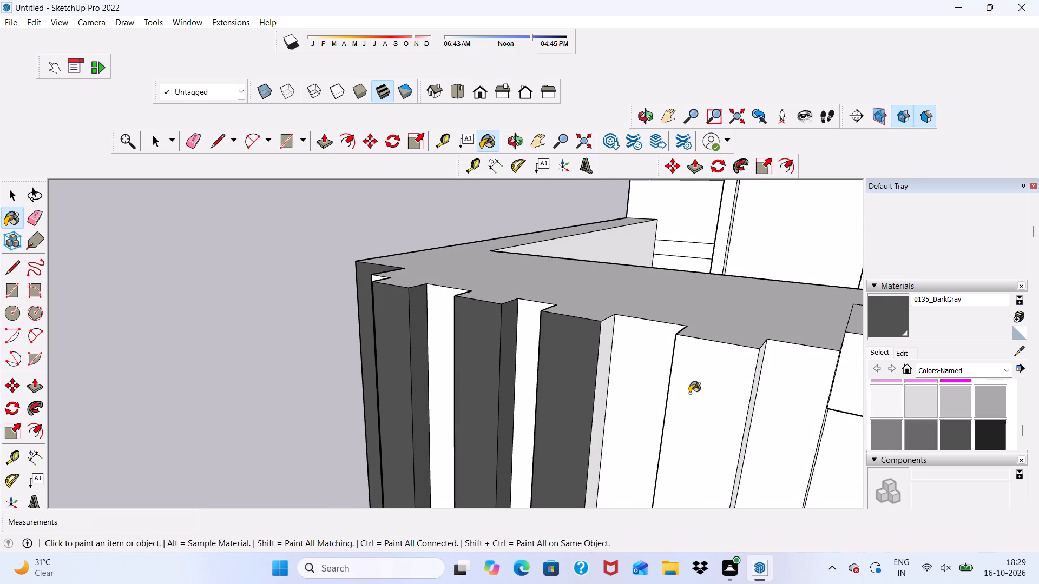
scroll(604, 360, up, 5)
click(602, 356)
scroll(603, 369, down, 6)
click(675, 396)
scroll(709, 407, up, 3)
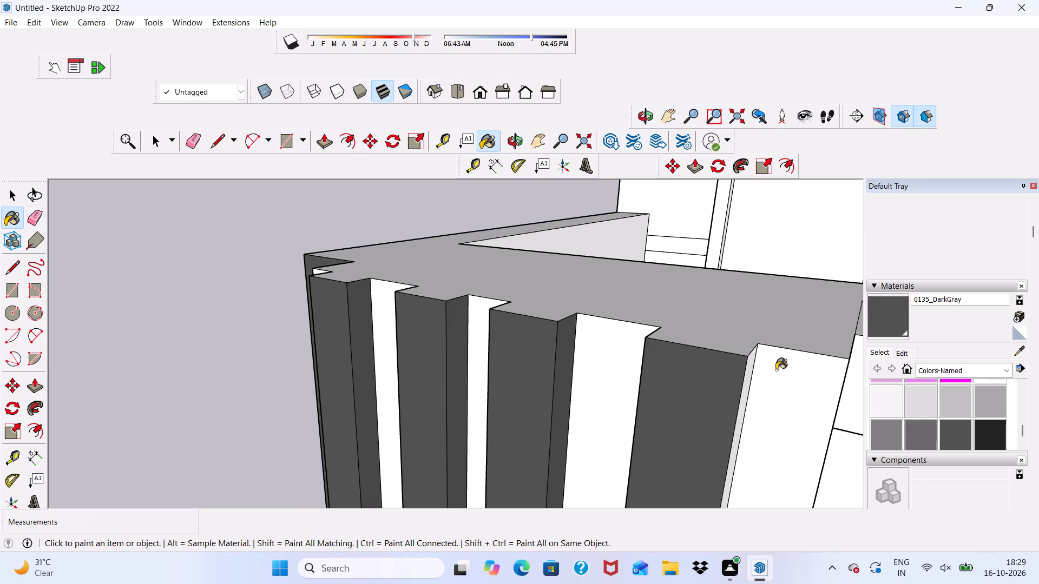
click(745, 385)
scroll(671, 400, down, 1)
middle_drag(671, 400, 817, 319)
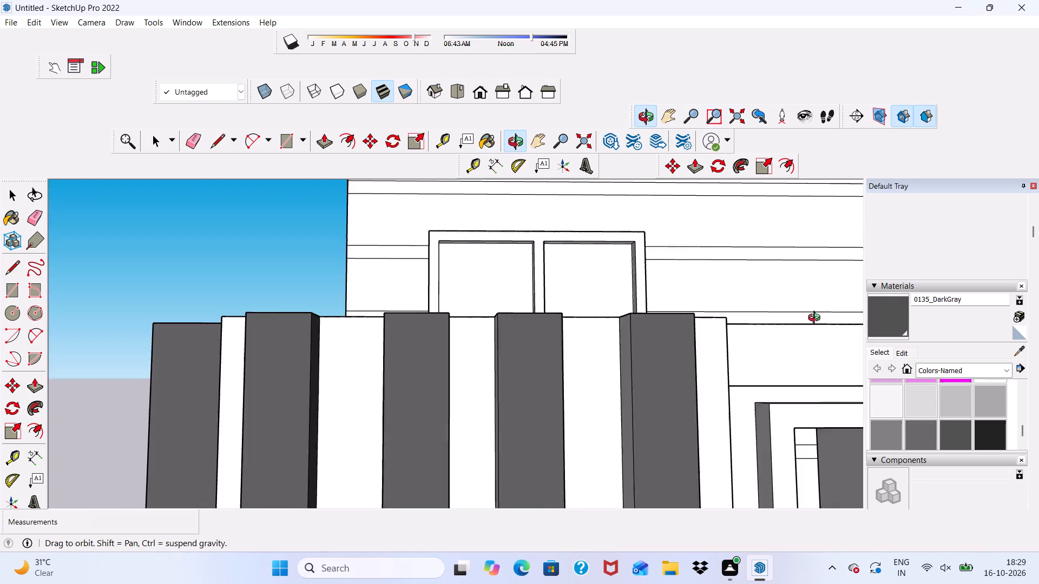
Paint the remaining unpainted side faces of the raised ribs on the upper balcony's corner panel with 0135_DarkGray.
middle_drag(817, 319, 876, 389)
scroll(516, 367, up, 2)
click(604, 327)
scroll(469, 331, up, 1)
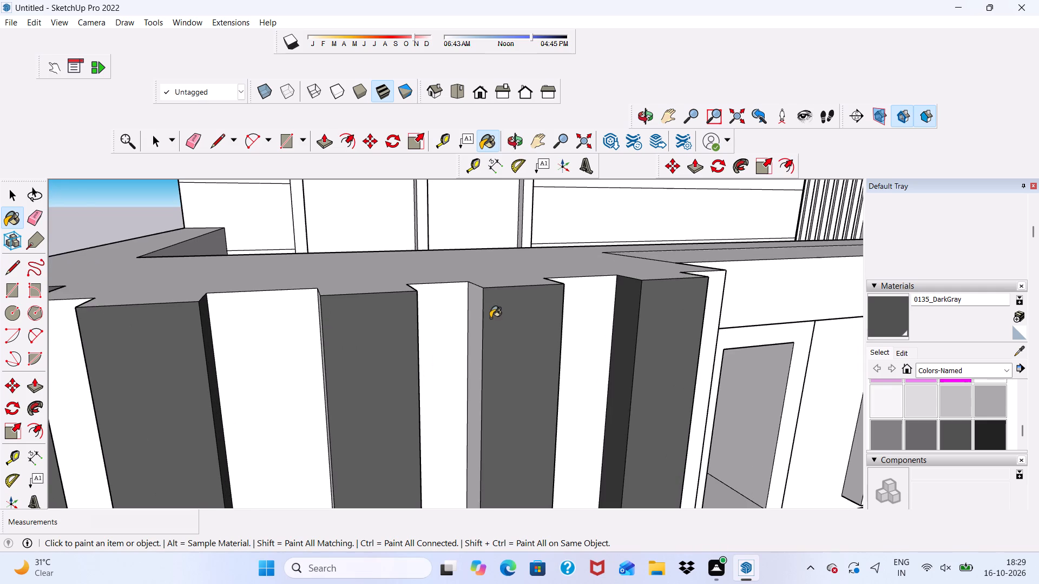
click(475, 320)
scroll(475, 320, down, 6)
middle_drag(546, 311, 637, 296)
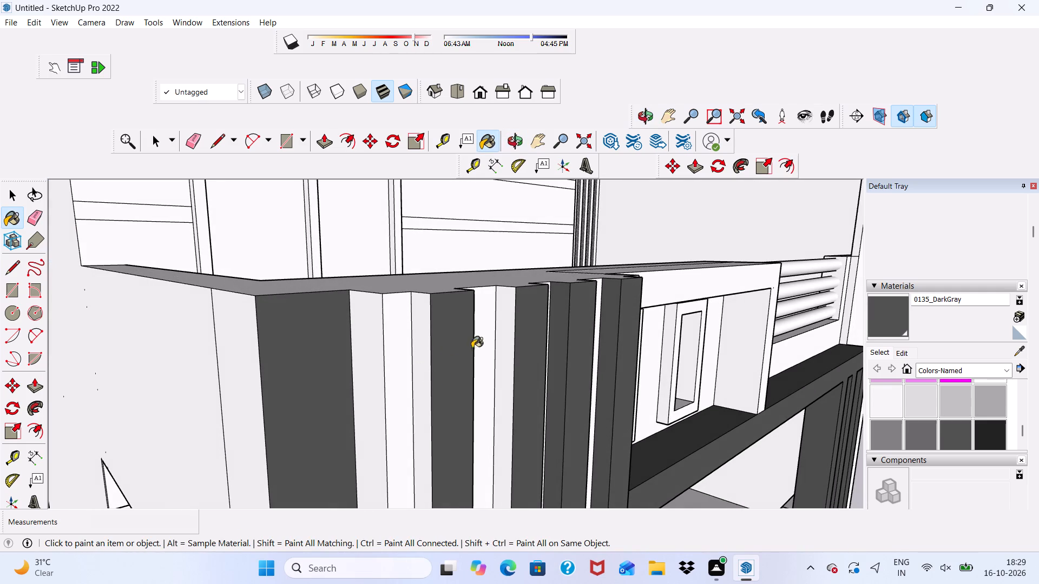
click(501, 352)
scroll(414, 372, up, 2)
click(423, 342)
scroll(398, 329, down, 7)
middle_drag(452, 340, 405, 307)
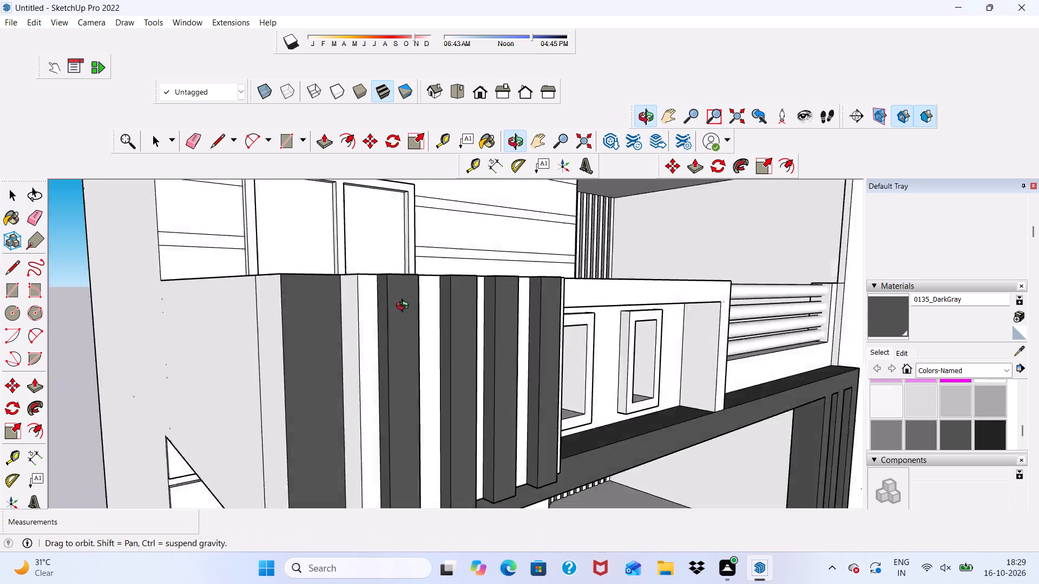
middle_drag(405, 307, 325, 310)
Paint the front faces of the three raised ribs on the roof parapet's panel with 0135_DarkGray.
scroll(334, 308, down, 13)
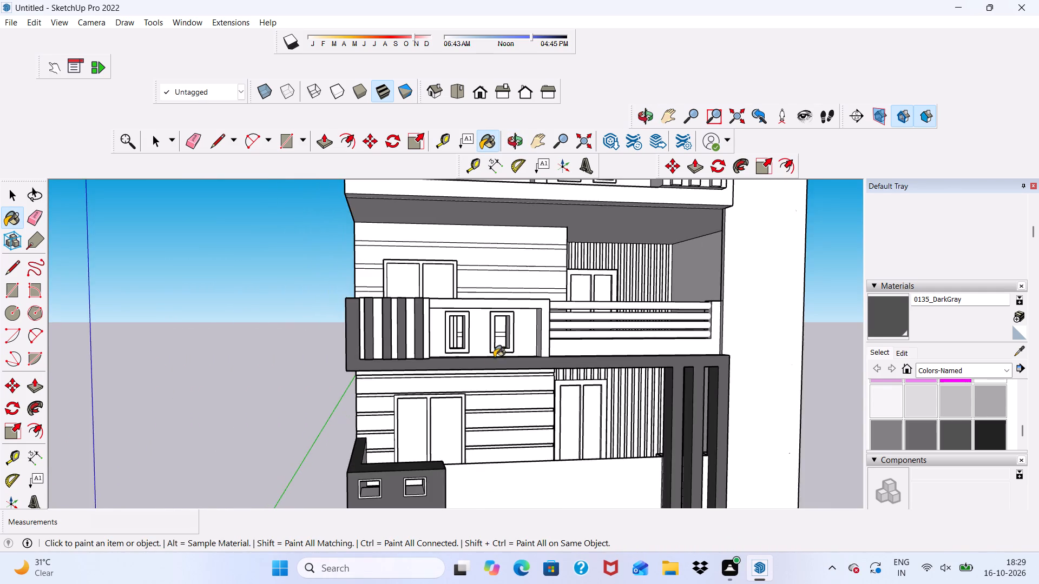
middle_drag(494, 357, 440, 386)
scroll(433, 370, down, 7)
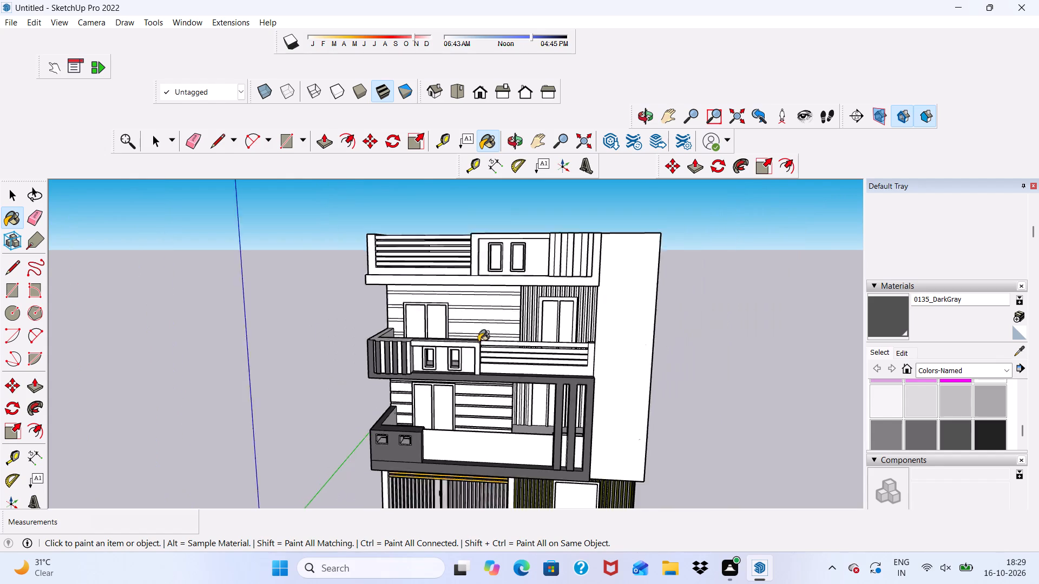
scroll(478, 342, down, 3)
scroll(419, 226, up, 5)
scroll(578, 313, up, 15)
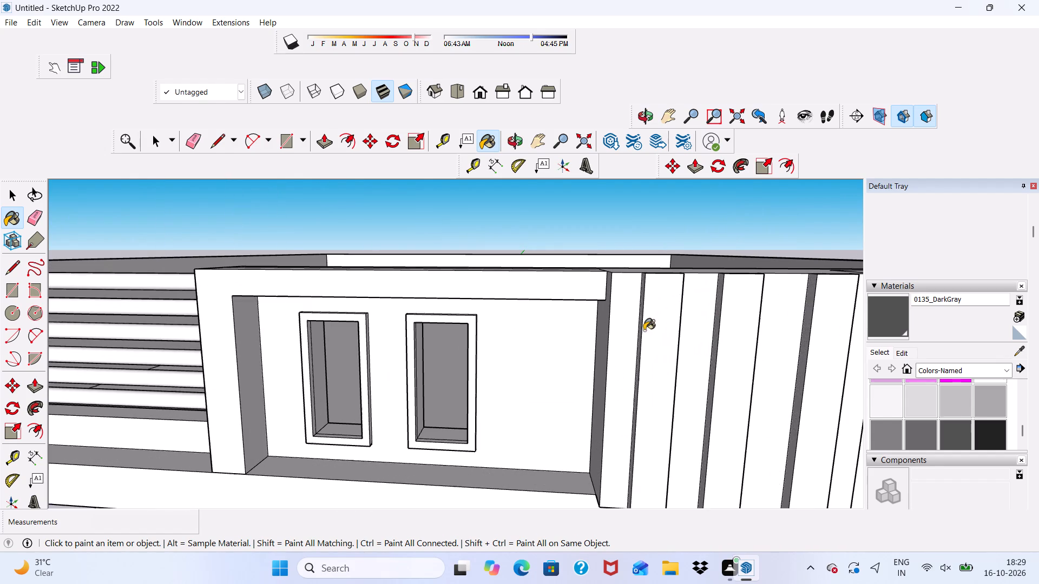
click(644, 330)
click(733, 351)
click(817, 348)
Paint the tops and outward side faces of the two parapet ribs farther from the small windows with 0135_DarkGray.
scroll(596, 323, down, 8)
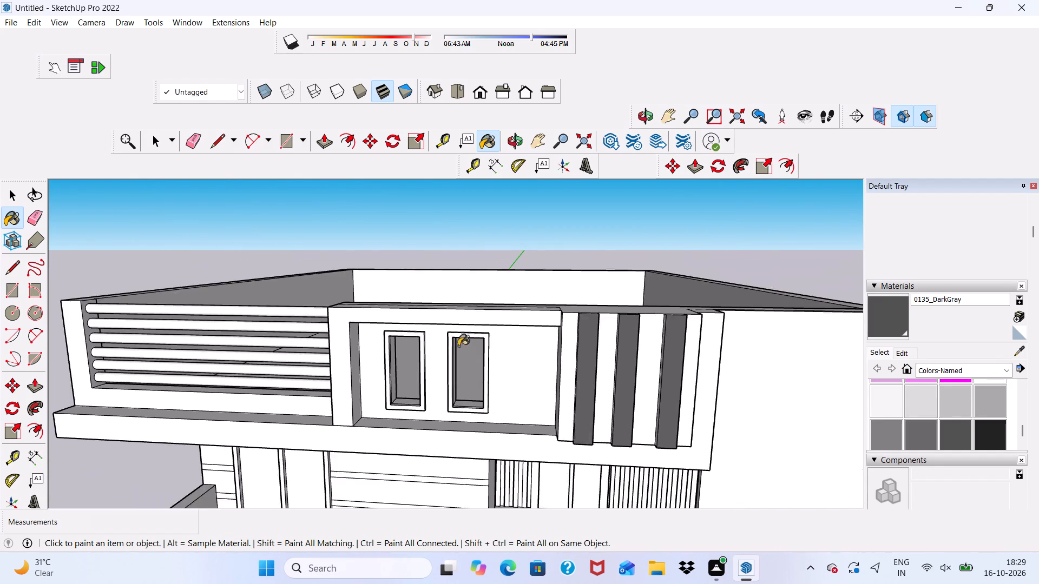
scroll(458, 346, down, 3)
scroll(600, 369, up, 10)
middle_drag(604, 323, 551, 347)
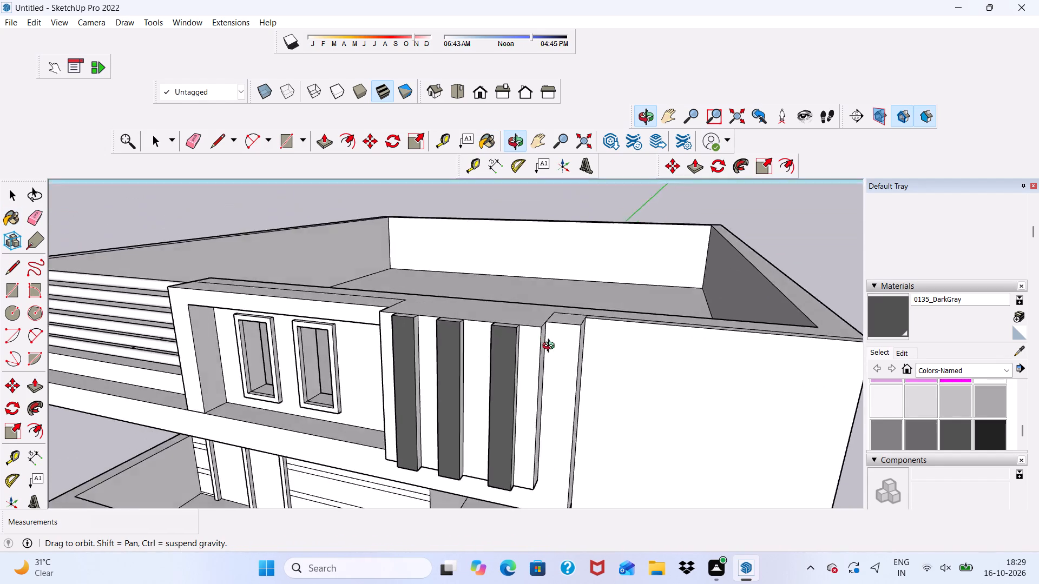
middle_drag(551, 347, 486, 348)
scroll(475, 352, up, 5)
scroll(417, 341, up, 4)
click(426, 336)
scroll(378, 268, up, 5)
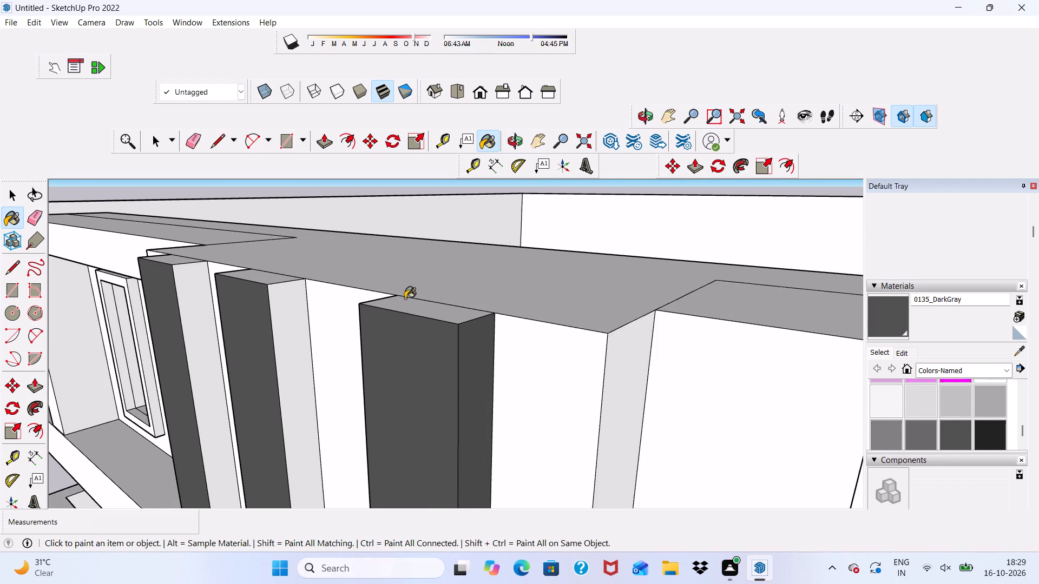
click(406, 302)
scroll(406, 302, down, 1)
scroll(279, 310, up, 2)
click(274, 277)
click(297, 313)
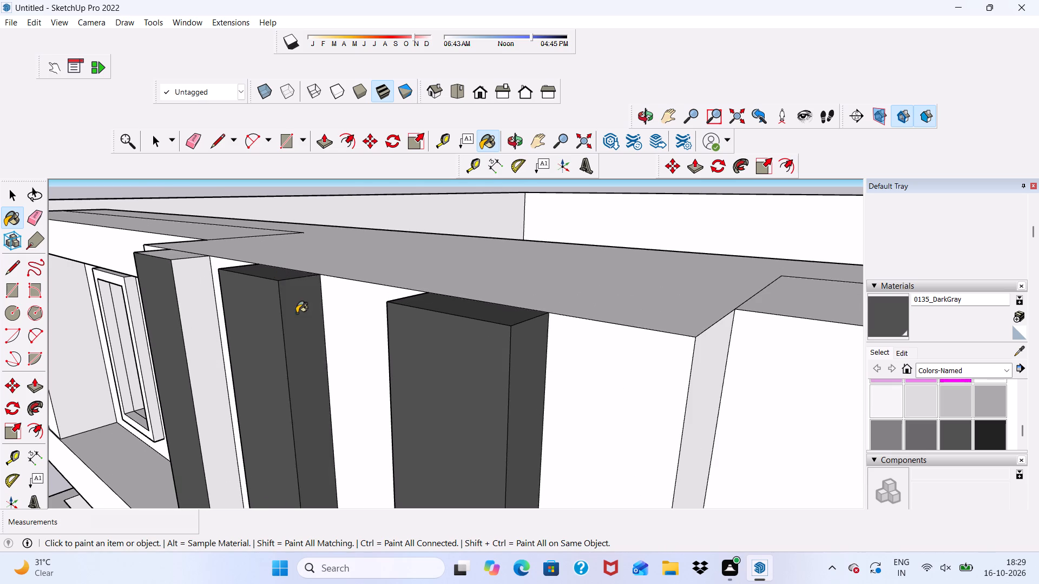
Paint the side face and top of the parapet rib nearest the small windows with 0135_DarkGray.
scroll(297, 313, down, 6)
middle_drag(257, 301, 326, 273)
scroll(302, 300, up, 4)
click(247, 294)
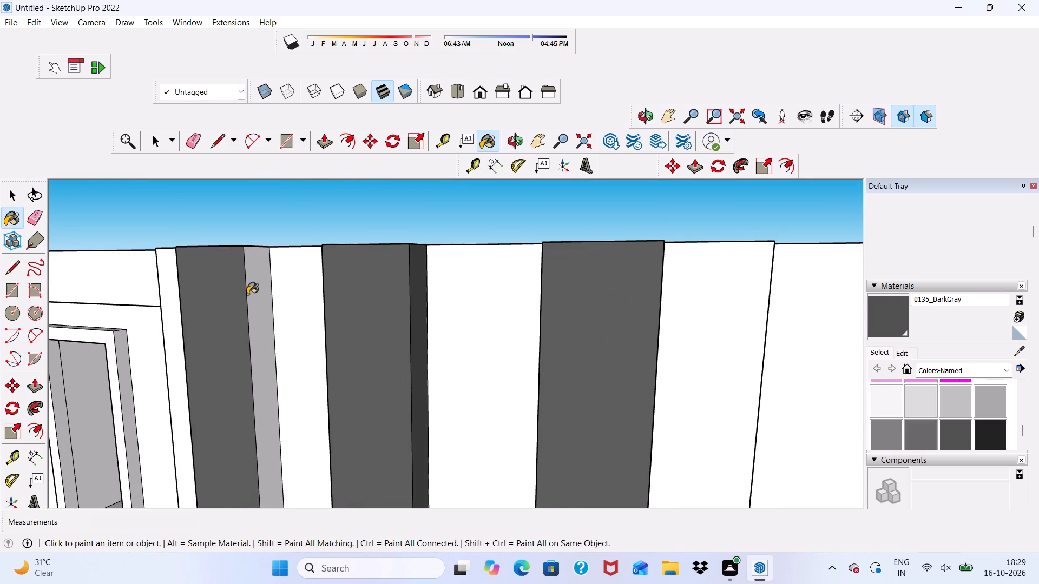
scroll(248, 298, down, 9)
middle_drag(314, 334, 341, 443)
scroll(224, 413, up, 6)
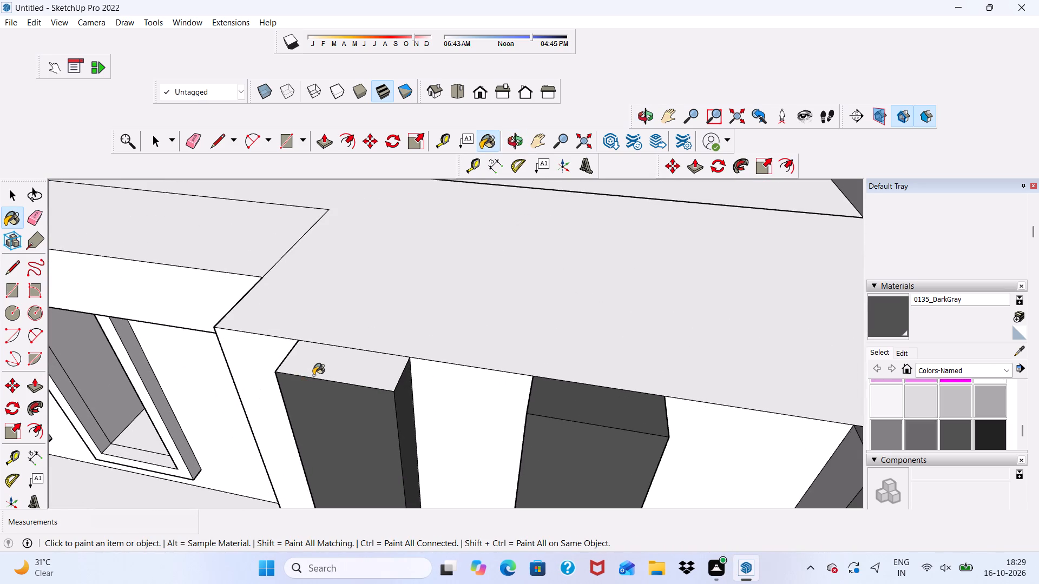
click(315, 373)
Paint the window-facing side faces of all three parapet ribs with 0135_DarkGray.
scroll(311, 383, down, 4)
middle_drag(321, 388, 483, 244)
scroll(462, 361, up, 3)
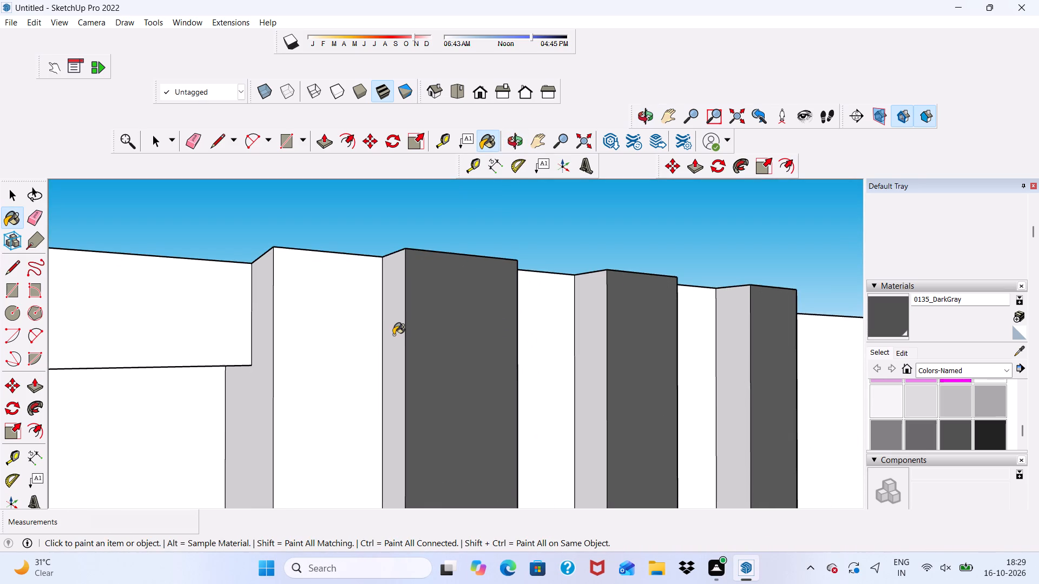
drag(395, 335, 400, 341)
click(585, 371)
scroll(462, 331, down, 6)
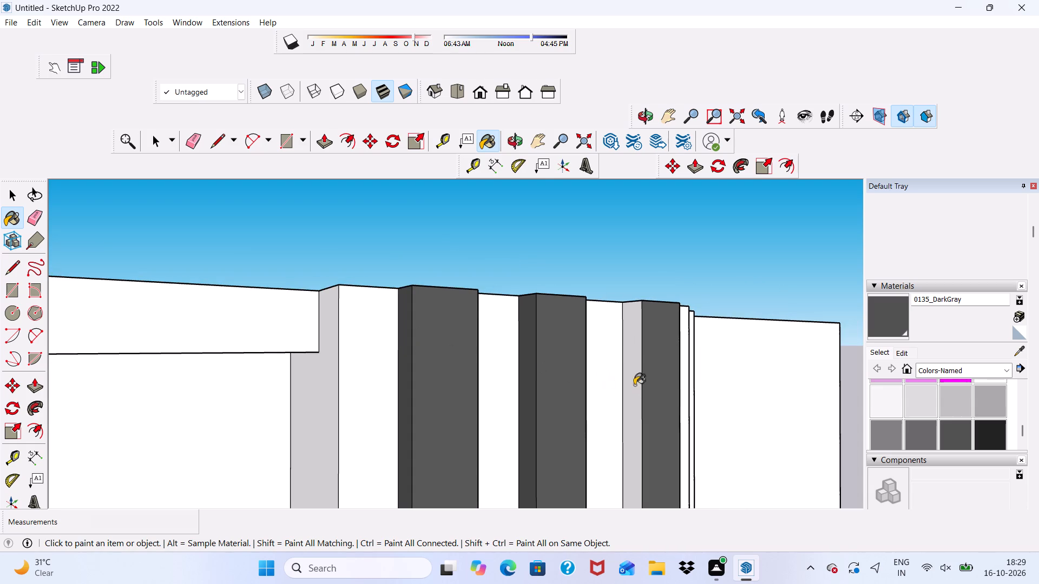
click(641, 356)
scroll(518, 215, down, 6)
scroll(600, 335, up, 6)
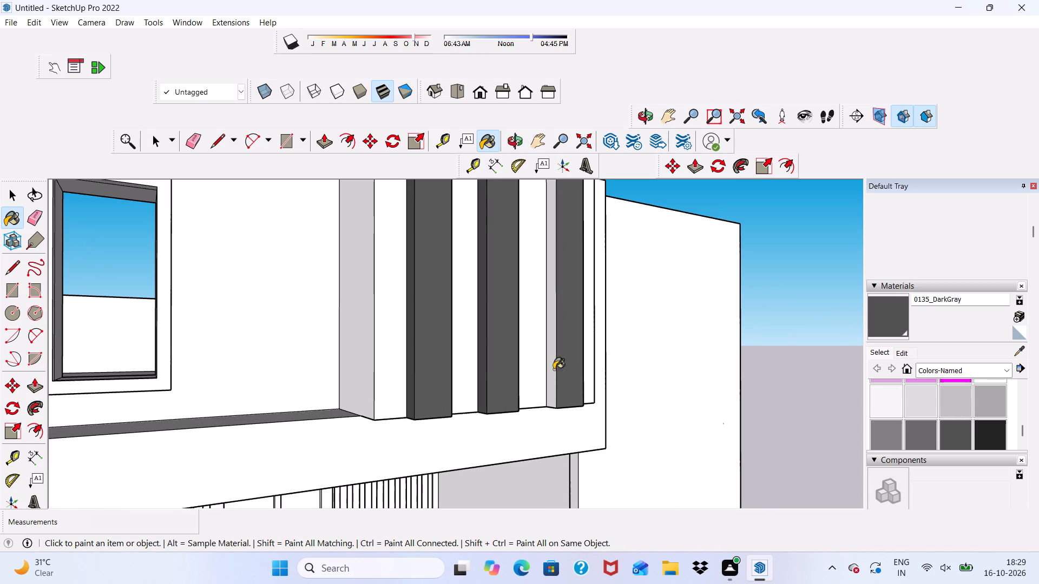
click(551, 359)
Paint the bottom faces of the three parapet ribs with 0135_DarkGray.
scroll(547, 358, down, 7)
middle_drag(573, 416, 490, 548)
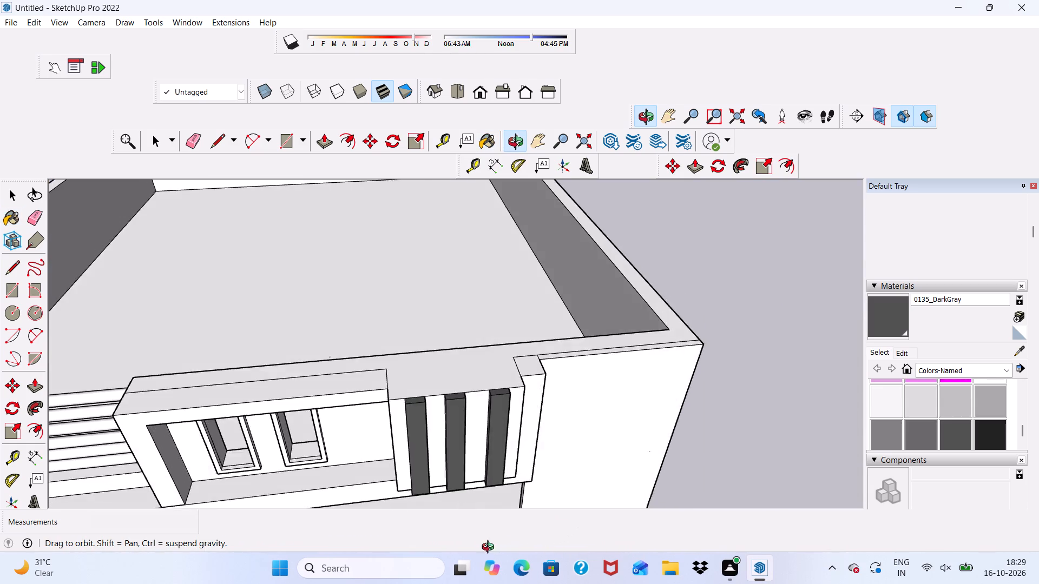
middle_drag(490, 548, 345, 308)
scroll(345, 308, up, 16)
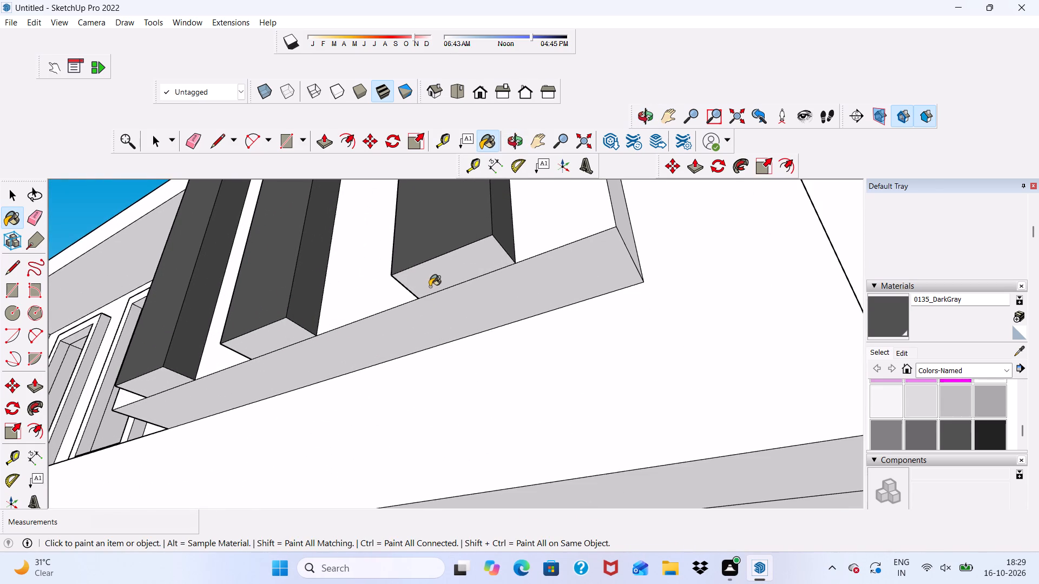
click(435, 280)
click(273, 328)
click(163, 380)
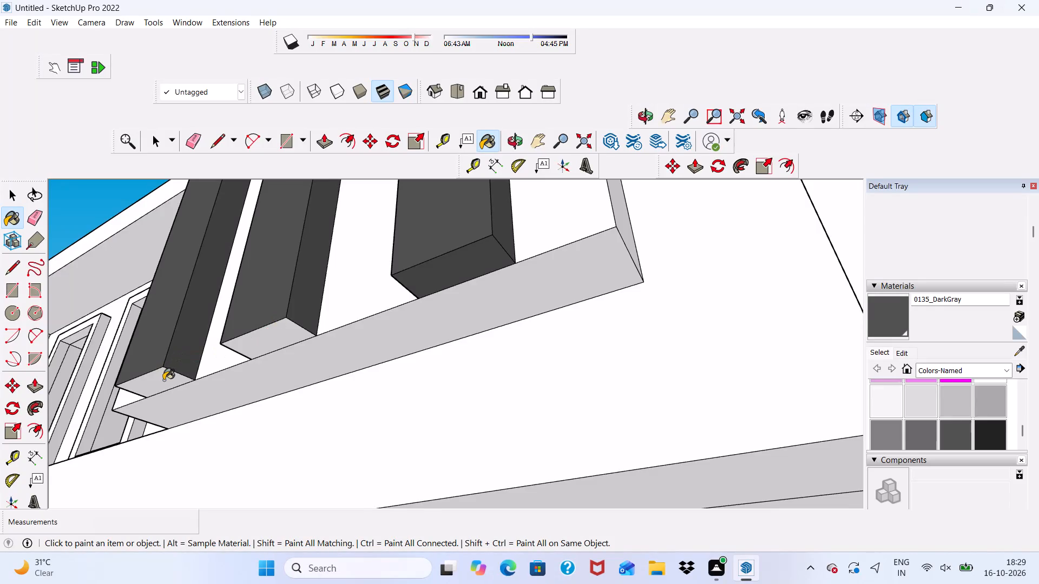
Paint the front face of the L-shaped band running below the roof parapet and up beside the ribs with 0135_DarkGray.
scroll(222, 384, down, 6)
scroll(450, 327, up, 1)
scroll(438, 291, down, 16)
middle_drag(463, 363, 587, 447)
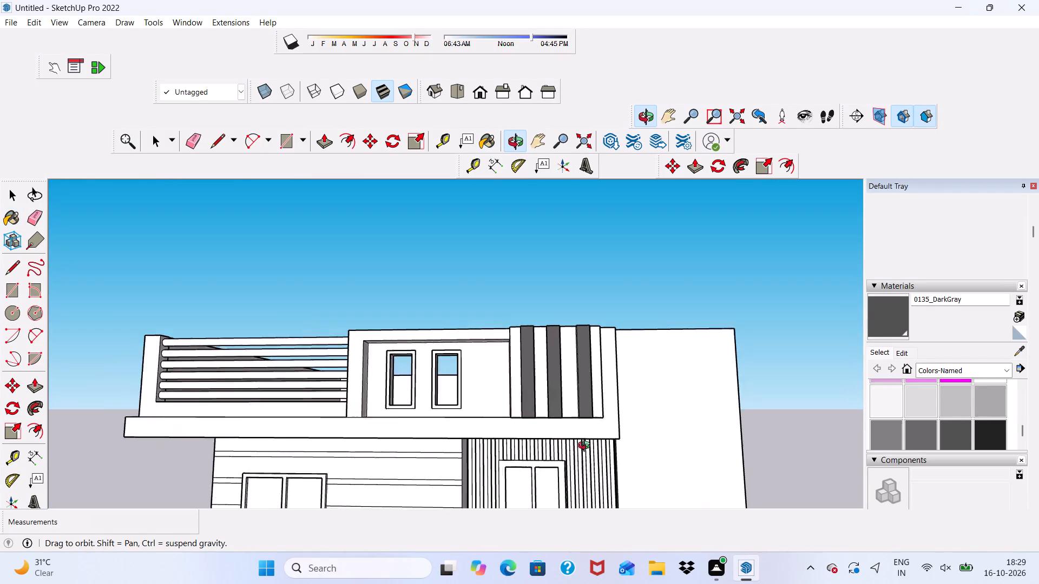
middle_drag(587, 447, 602, 448)
scroll(486, 403, up, 3)
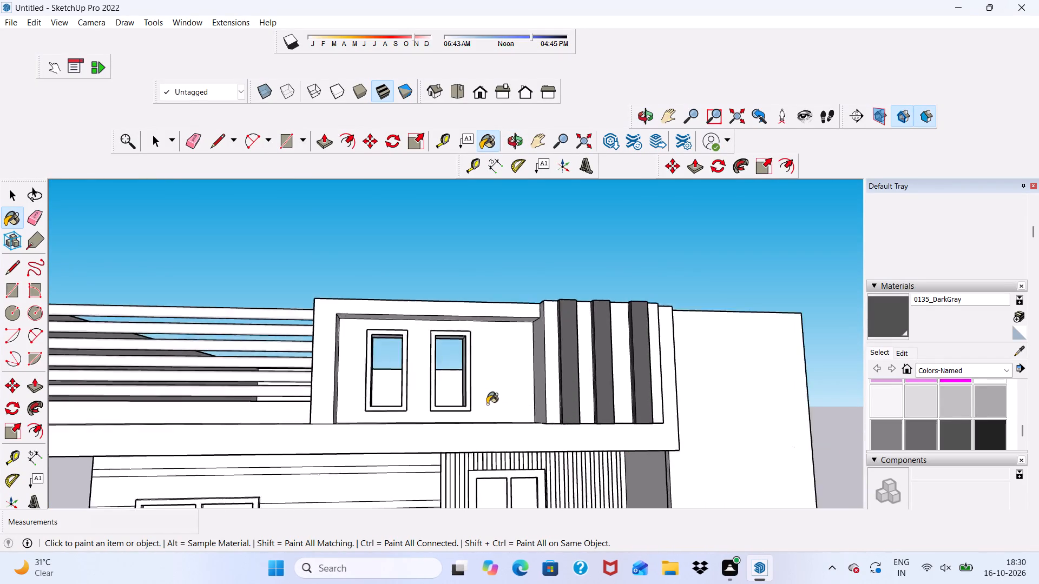
scroll(487, 404, up, 1)
scroll(485, 404, down, 5)
scroll(402, 438, up, 5)
click(392, 430)
Paint the top ledge in front of the roof parapet's two small windows with 0135_DarkGray.
scroll(392, 430, down, 6)
middle_drag(481, 427, 483, 447)
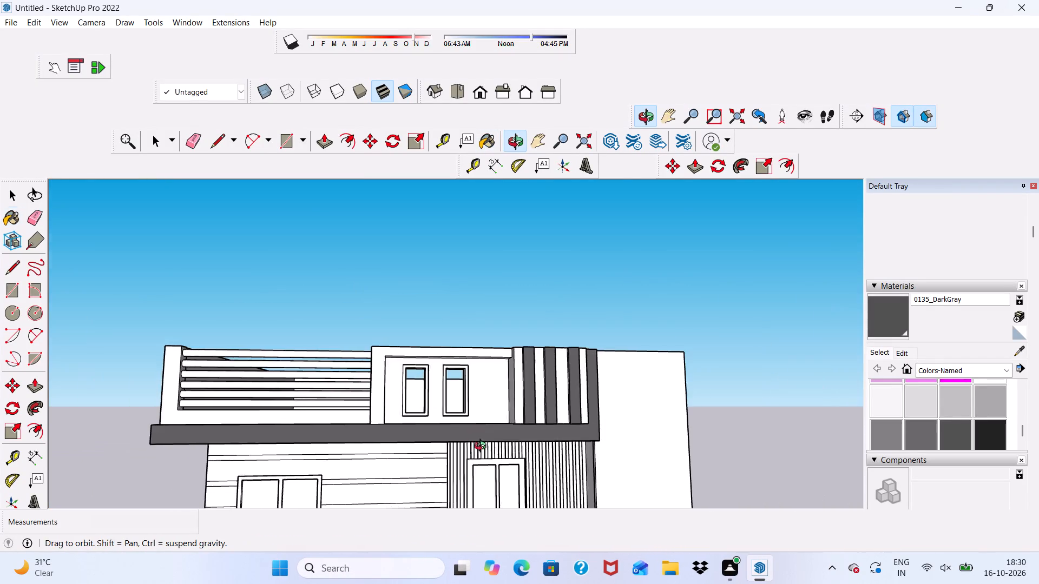
middle_drag(483, 447, 431, 526)
scroll(413, 473, up, 11)
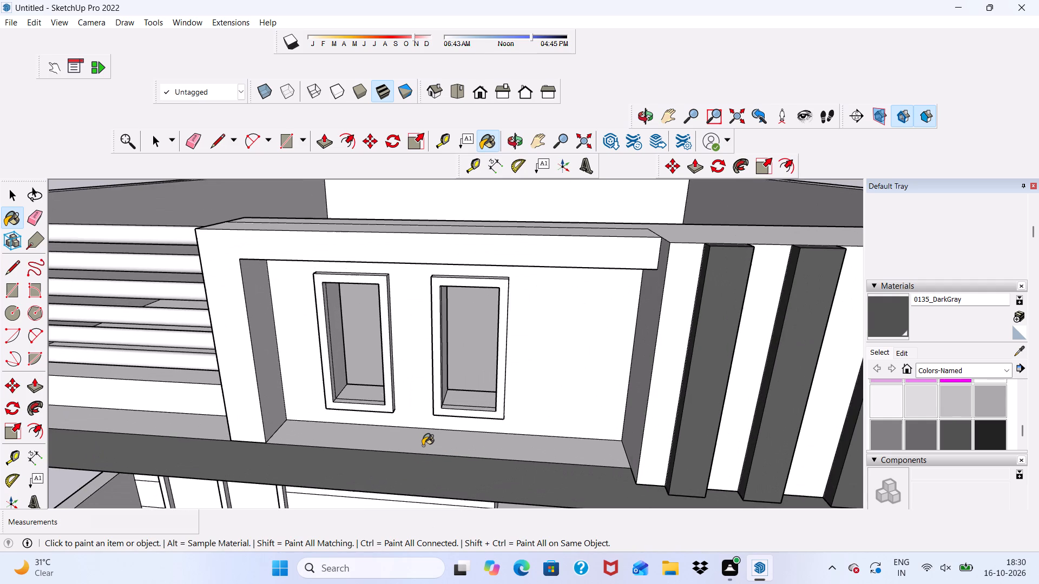
click(424, 438)
Paint the outer side face of the band's vertical leg beside the parapet ribs with 0135_DarkGray.
scroll(424, 438, down, 7)
middle_drag(449, 417, 372, 395)
scroll(590, 360, up, 9)
click(542, 373)
Paint the end face of the roof-level band at the railing corner with 0135_DarkGray.
scroll(505, 326, down, 3)
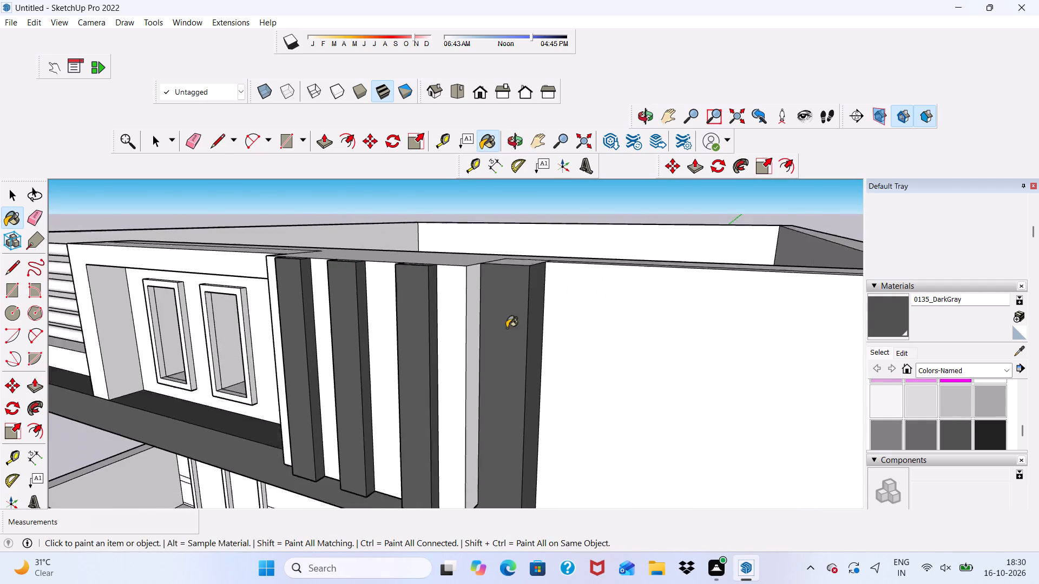
scroll(507, 328, down, 4)
middle_drag(443, 393, 518, 307)
scroll(553, 271, down, 6)
scroll(617, 315, down, 2)
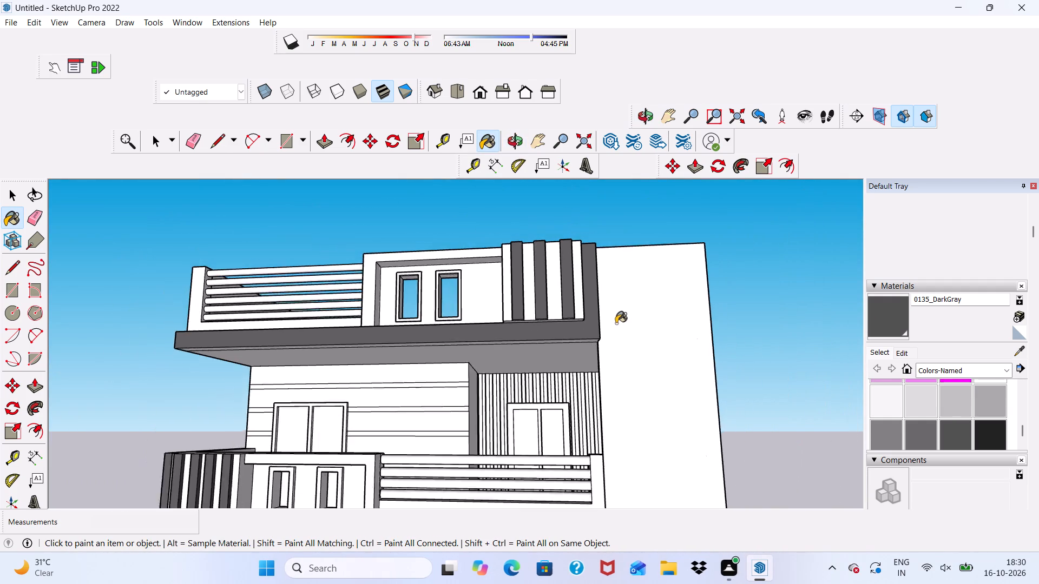
scroll(616, 323, down, 6)
middle_drag(597, 368, 538, 367)
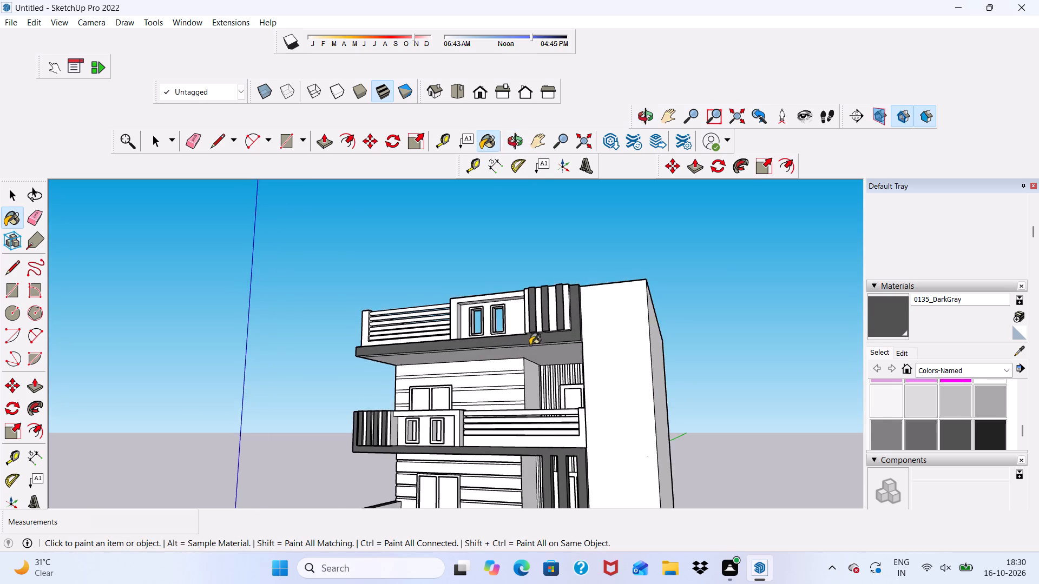
scroll(530, 345, down, 5)
middle_drag(530, 384, 760, 415)
scroll(384, 362, up, 6)
scroll(543, 353, up, 5)
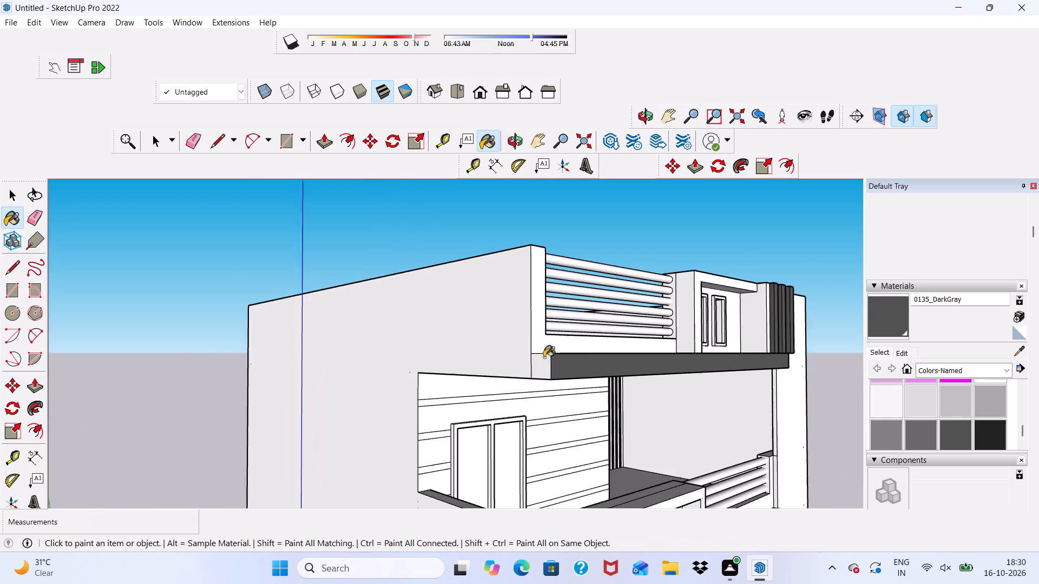
scroll(544, 357, up, 1)
scroll(544, 366, down, 1)
click(540, 374)
Paint the narrow underside strip of the roof-level band with 0135_DarkGray.
scroll(554, 377, down, 1)
middle_drag(555, 377, 562, 421)
scroll(583, 392, up, 2)
scroll(536, 314, down, 4)
middle_drag(543, 375, 475, 249)
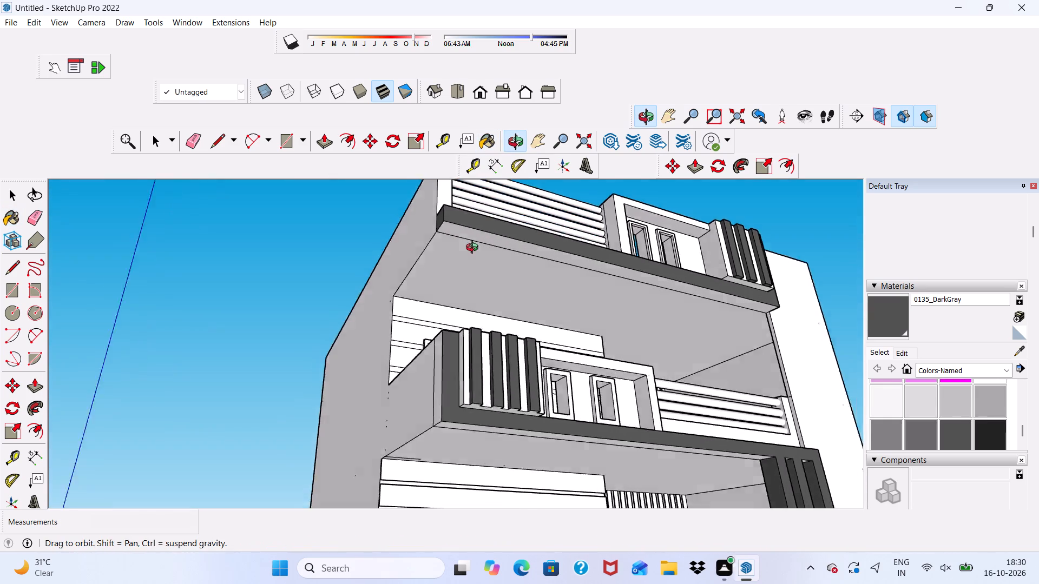
middle_drag(475, 249, 471, 244)
scroll(472, 248, up, 4)
click(463, 223)
Paint the top face of the band's vertical leg beside the parapet ribs with 0135_DarkGray.
scroll(463, 229, down, 8)
middle_drag(570, 274, 518, 325)
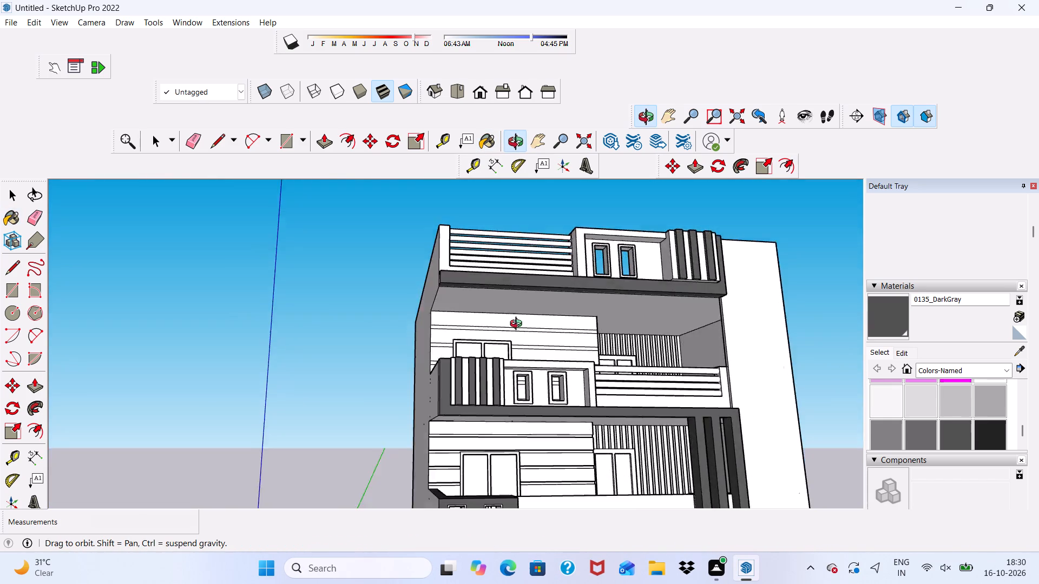
middle_drag(518, 325, 360, 381)
scroll(562, 316, up, 6)
scroll(618, 310, down, 1)
scroll(634, 305, up, 5)
middle_drag(627, 306, 661, 393)
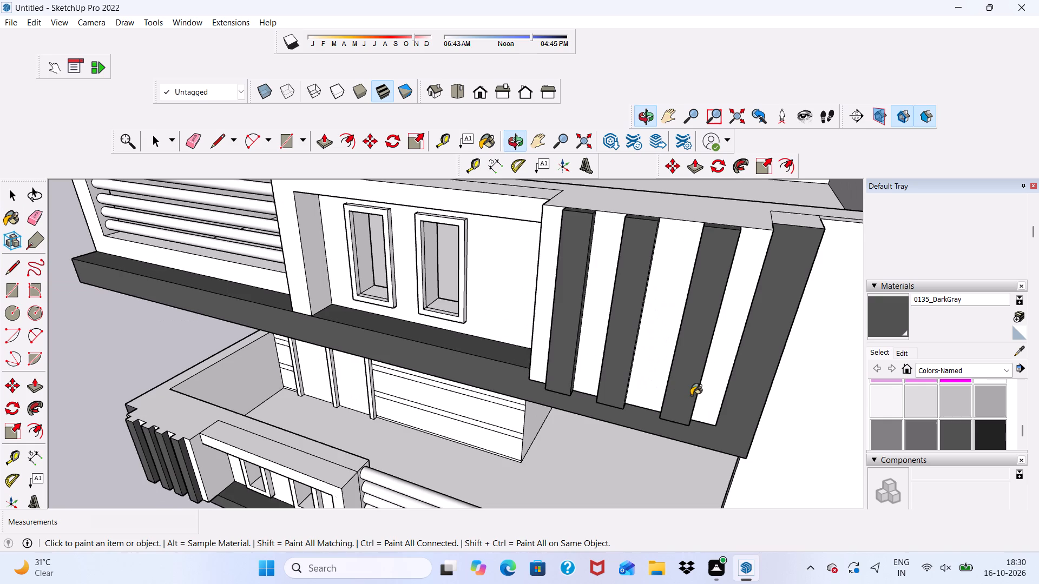
scroll(758, 204, up, 2)
click(799, 229)
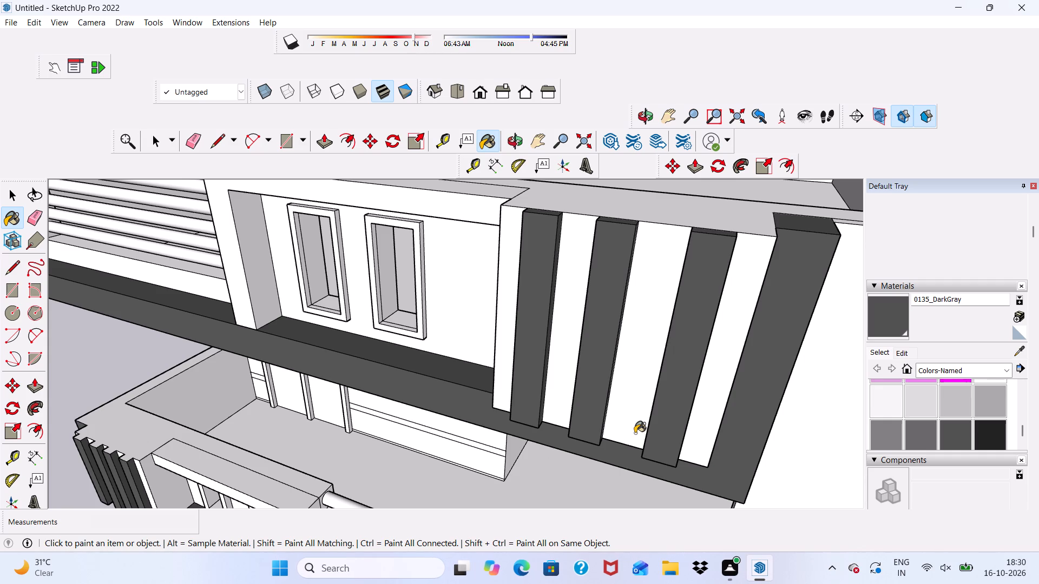
Draw a line across the side parapet's top at the front corner, from the inner corner to the outer edge.
scroll(499, 227, down, 8)
middle_drag(651, 356, 683, 278)
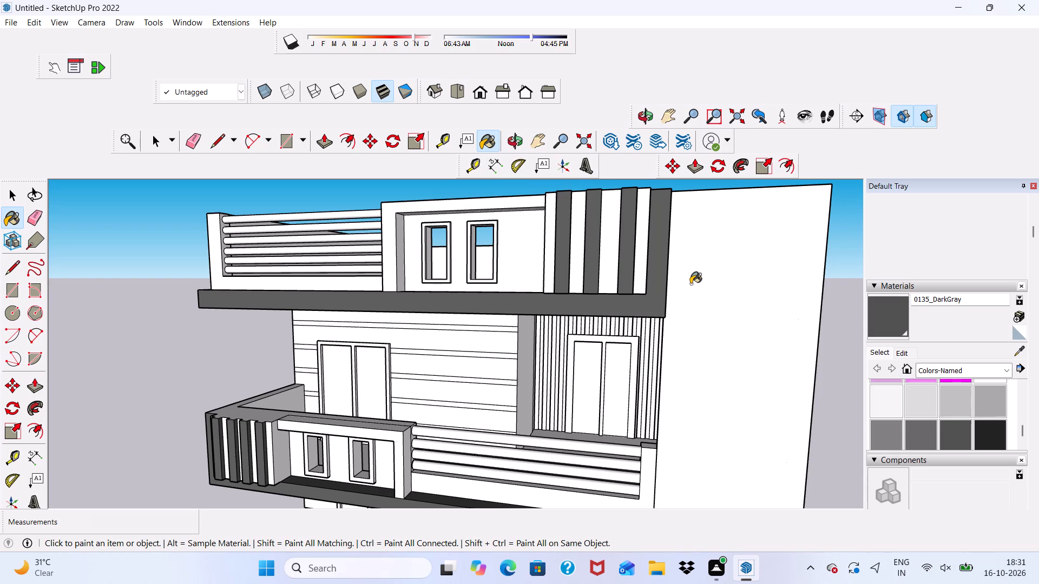
key(space)
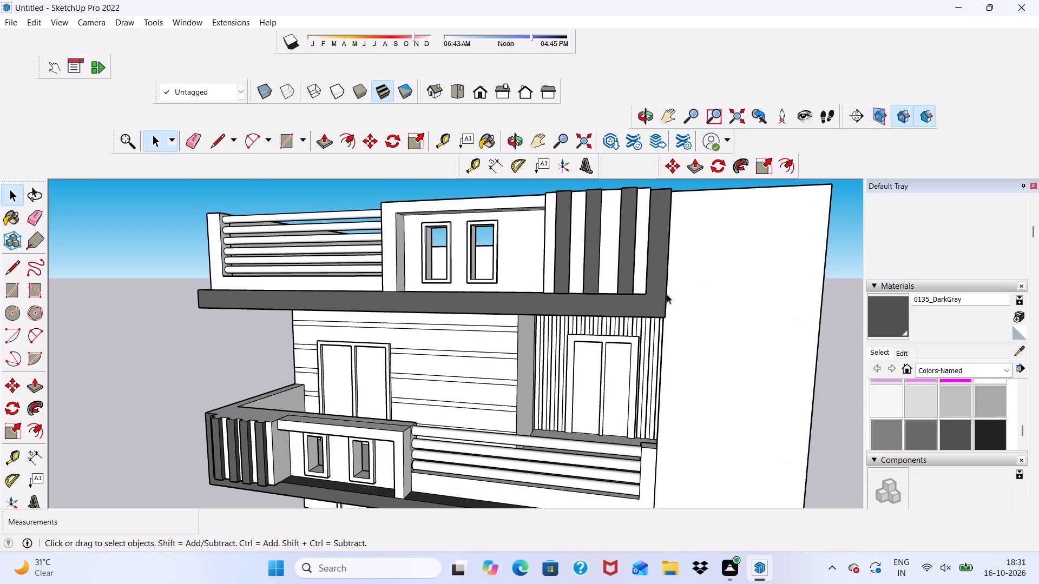
scroll(667, 295, down, 7)
middle_drag(678, 324, 463, 417)
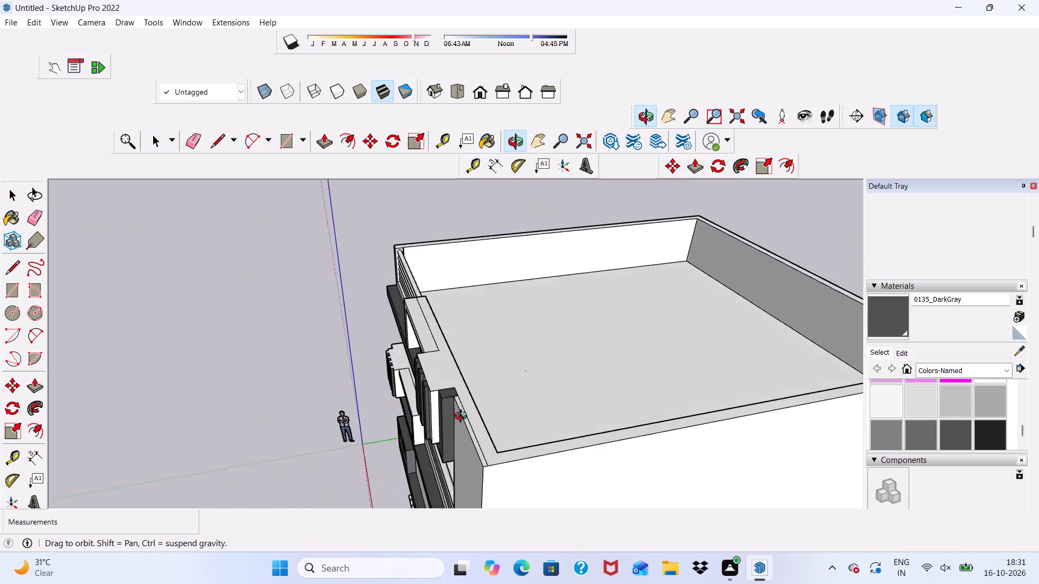
middle_drag(463, 417, 391, 407)
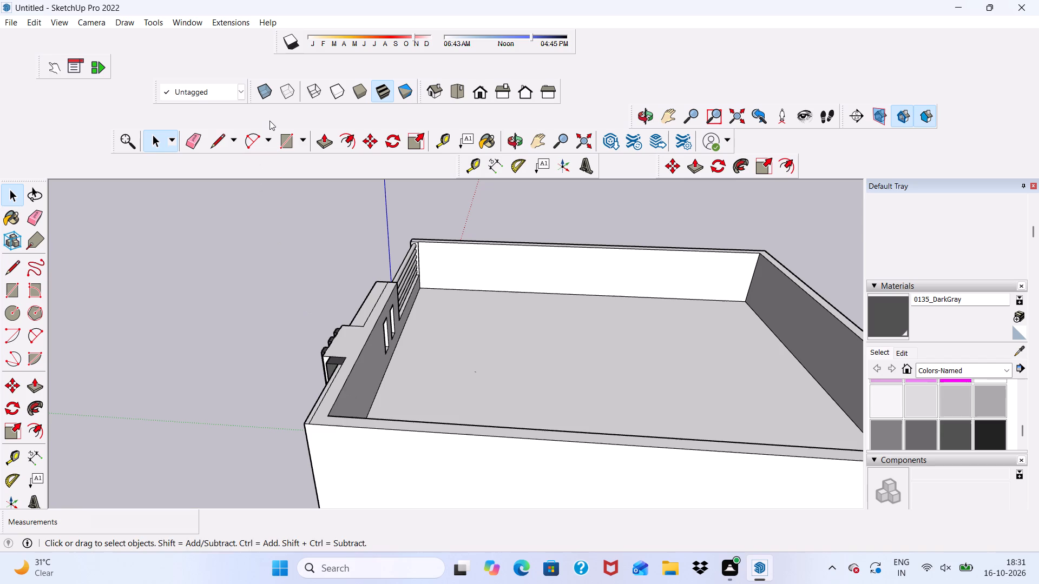
click(212, 141)
scroll(338, 409, up, 4)
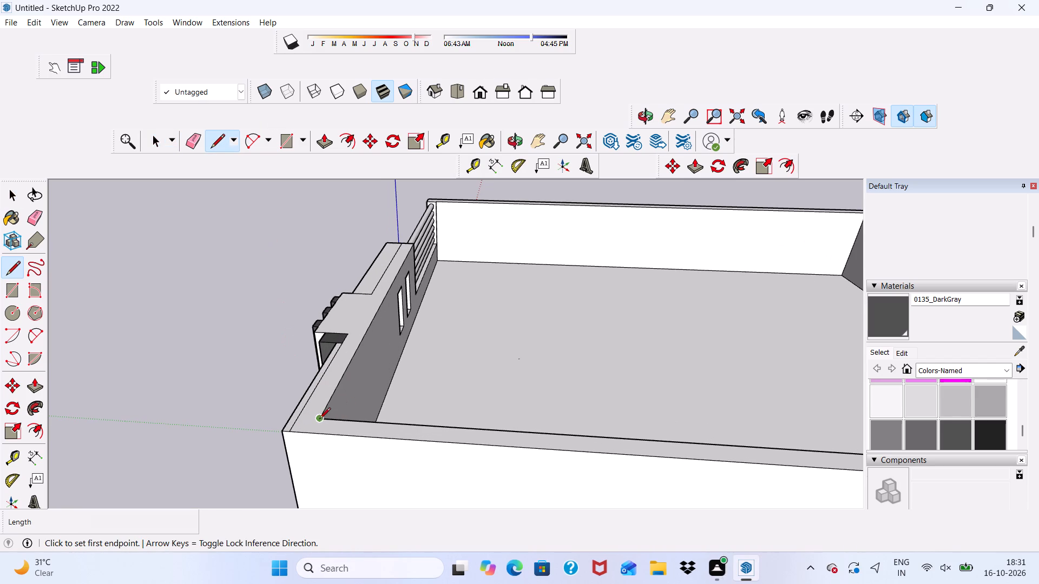
click(319, 420)
click(314, 434)
Draw a 9" line across the same side parapet's top, partway along its length.
scroll(335, 421, down, 6)
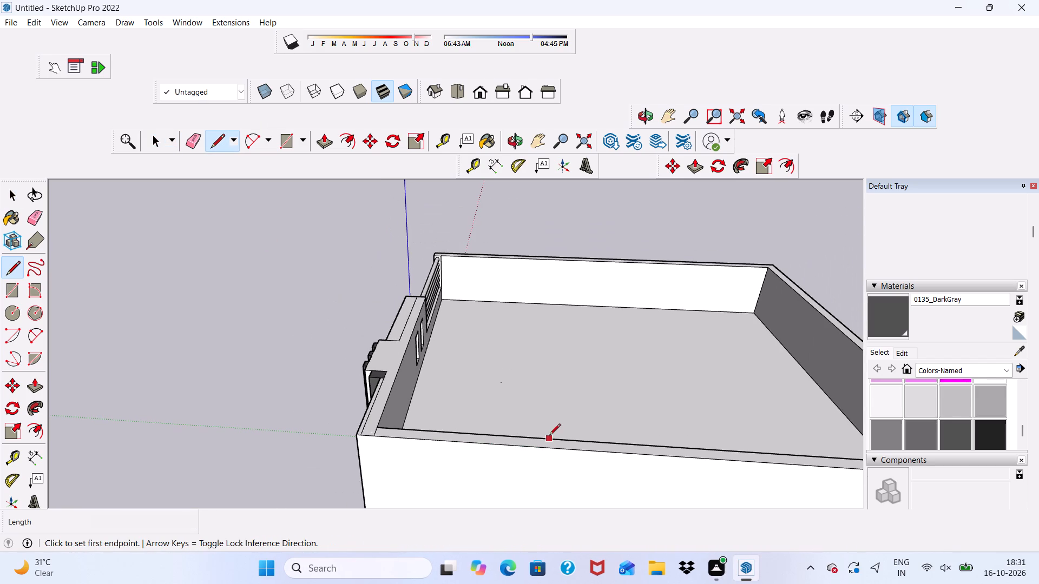
click(590, 440)
click(593, 452)
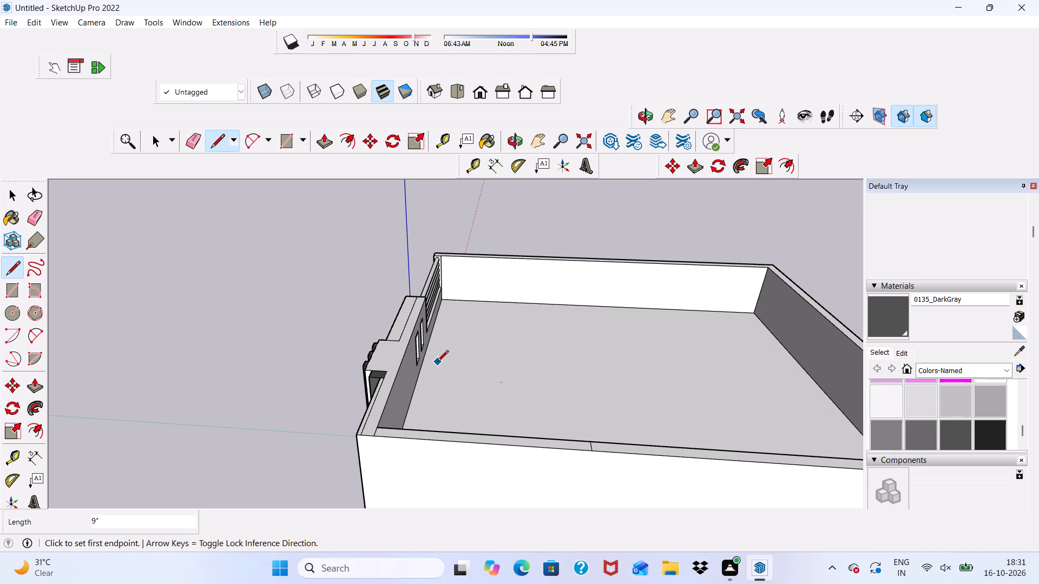
Place a guide line along the front parapet's inner top edge, extending past both side parapets.
scroll(439, 363, down, 5)
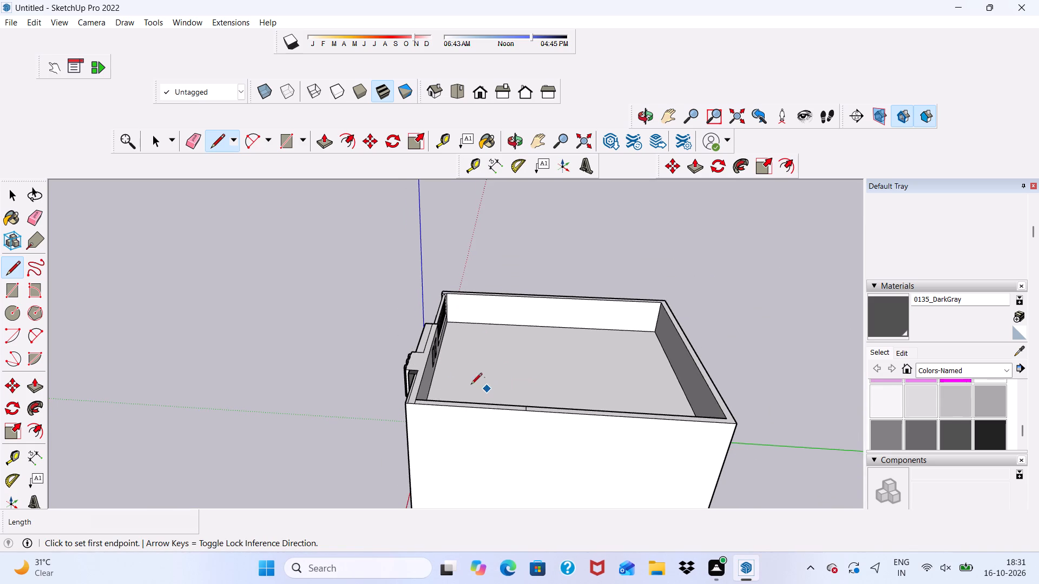
click(445, 138)
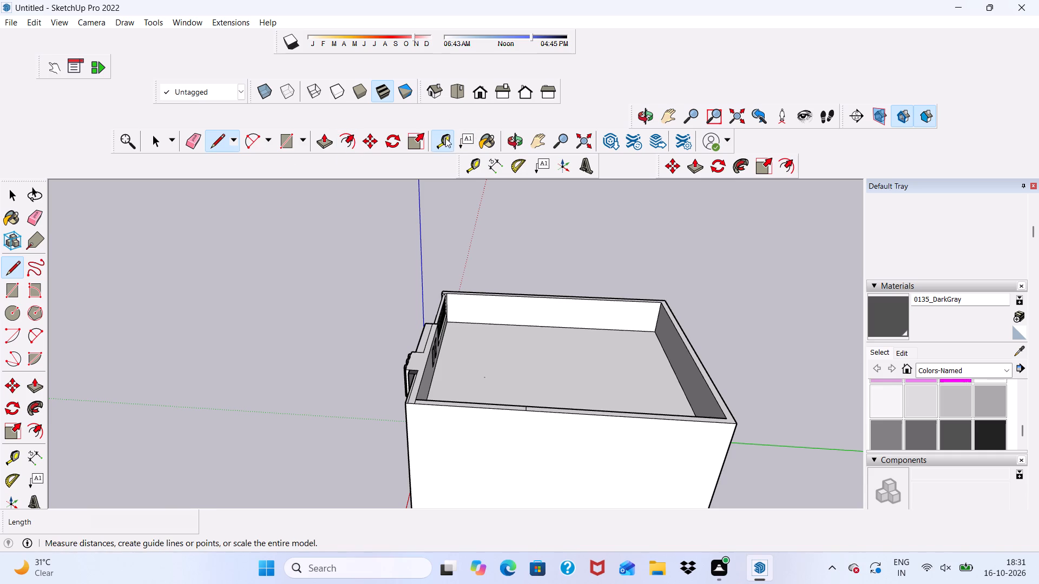
scroll(424, 354, down, 1)
middle_drag(437, 416, 106, 508)
scroll(434, 418, down, 1)
scroll(258, 377, up, 3)
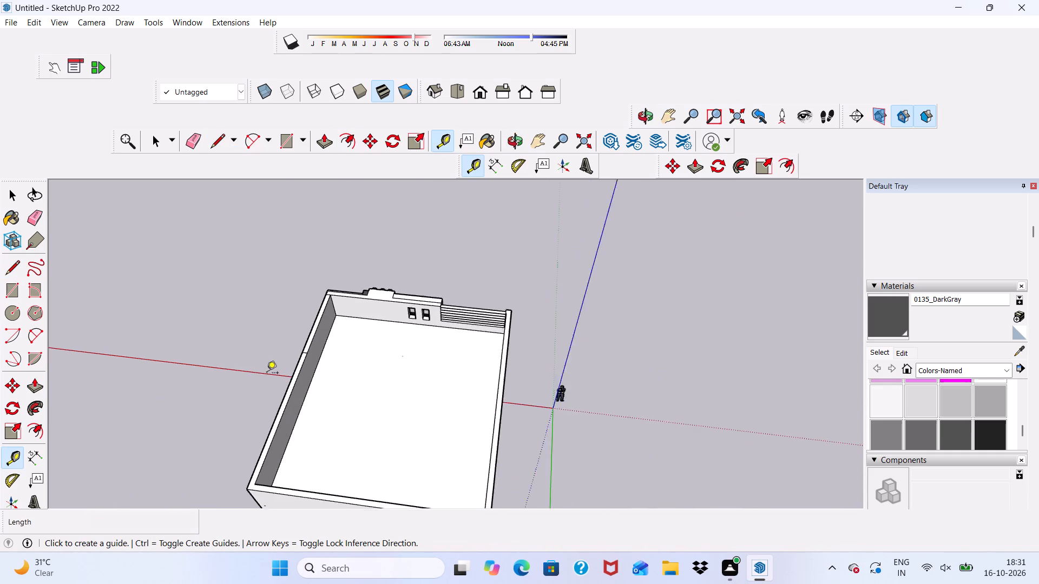
scroll(267, 374, up, 1)
scroll(350, 287, up, 3)
click(391, 284)
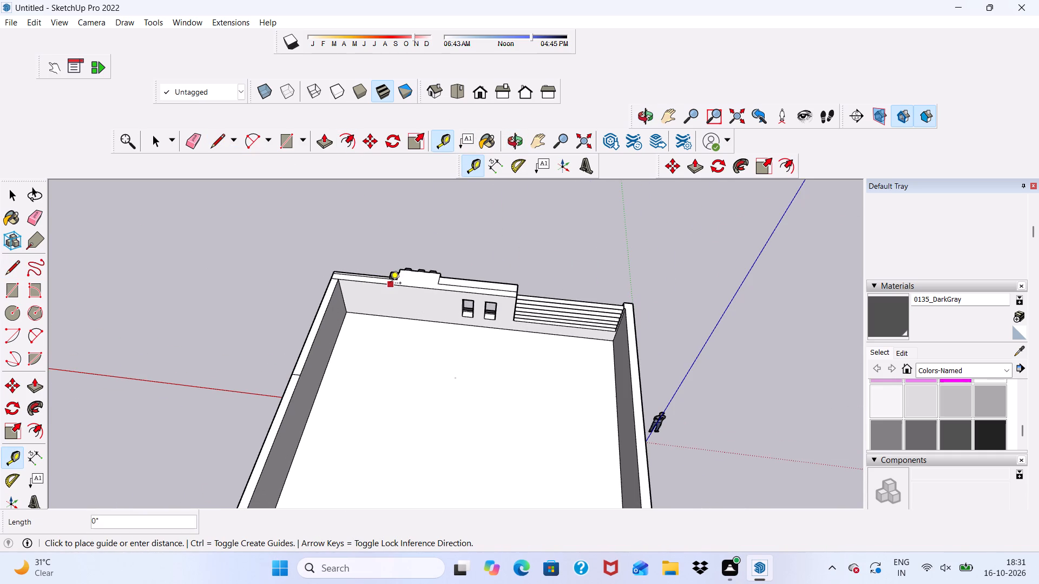
scroll(383, 288, up, 3)
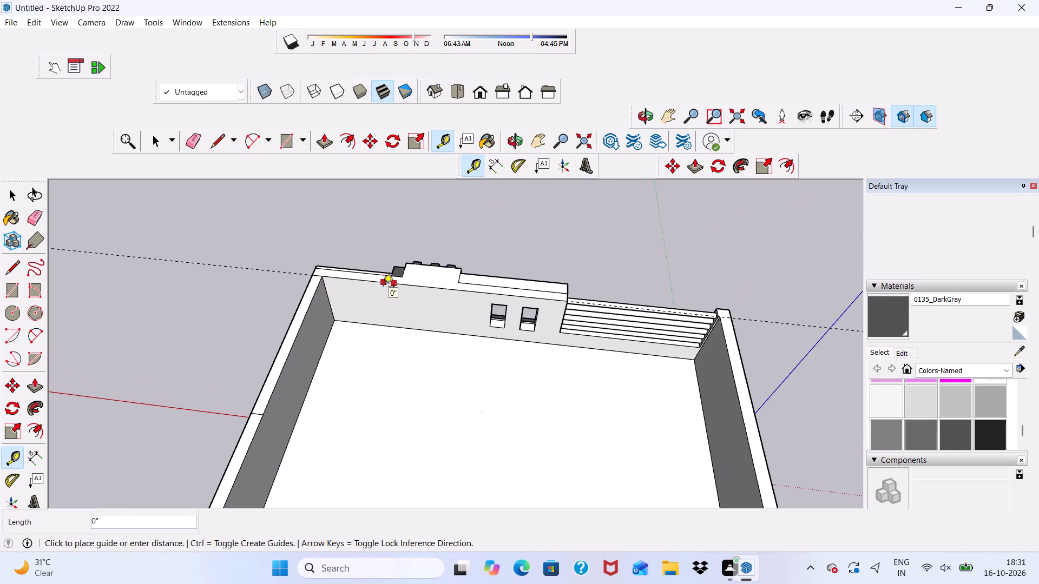
scroll(383, 292, up, 4)
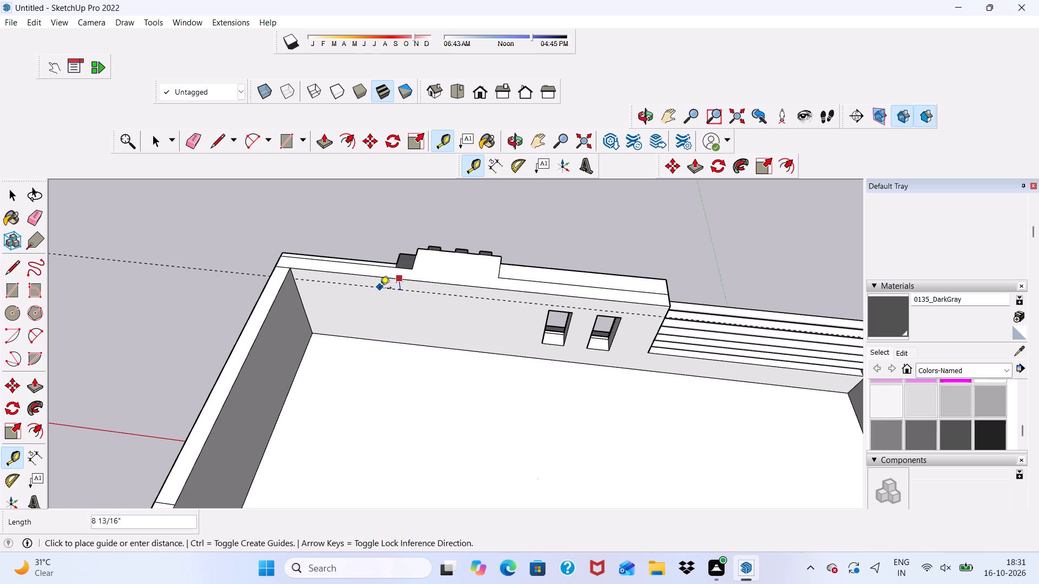
click(379, 280)
Place a parallel guide about 11' 11 1/8" from the front guide, through the short line on the side parapet.
scroll(317, 287, down, 6)
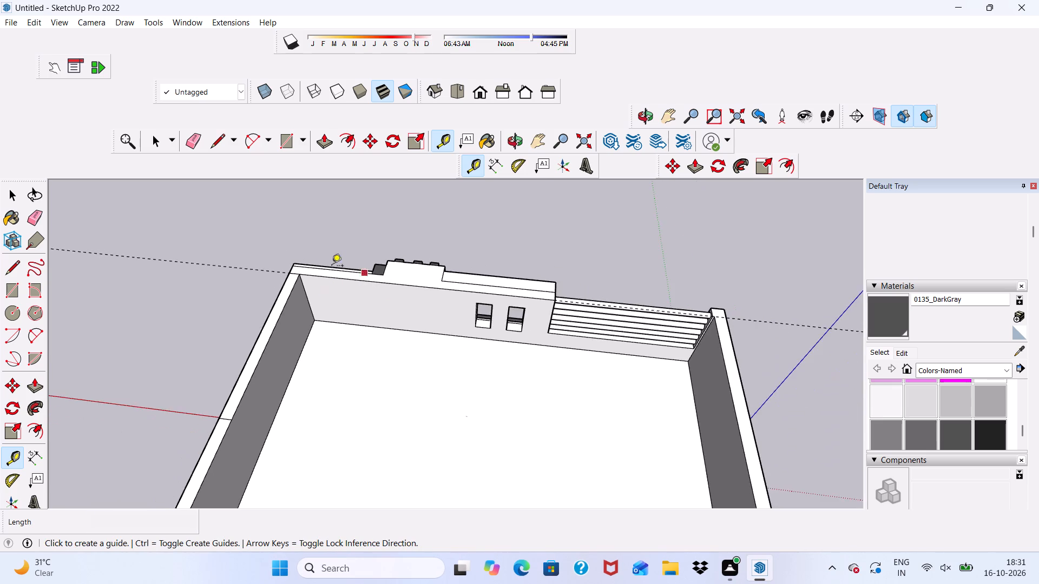
scroll(332, 267, down, 5)
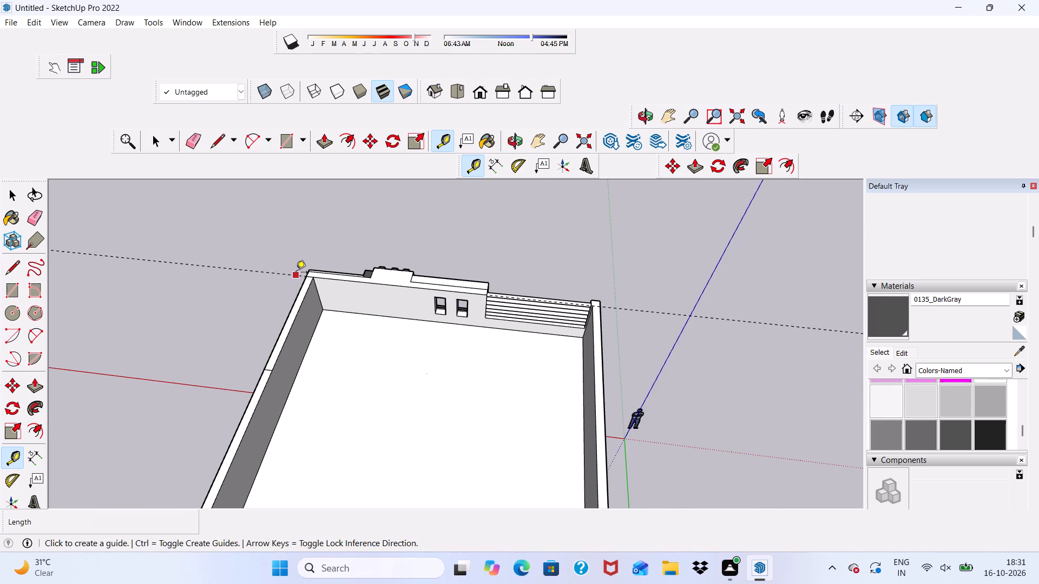
click(296, 273)
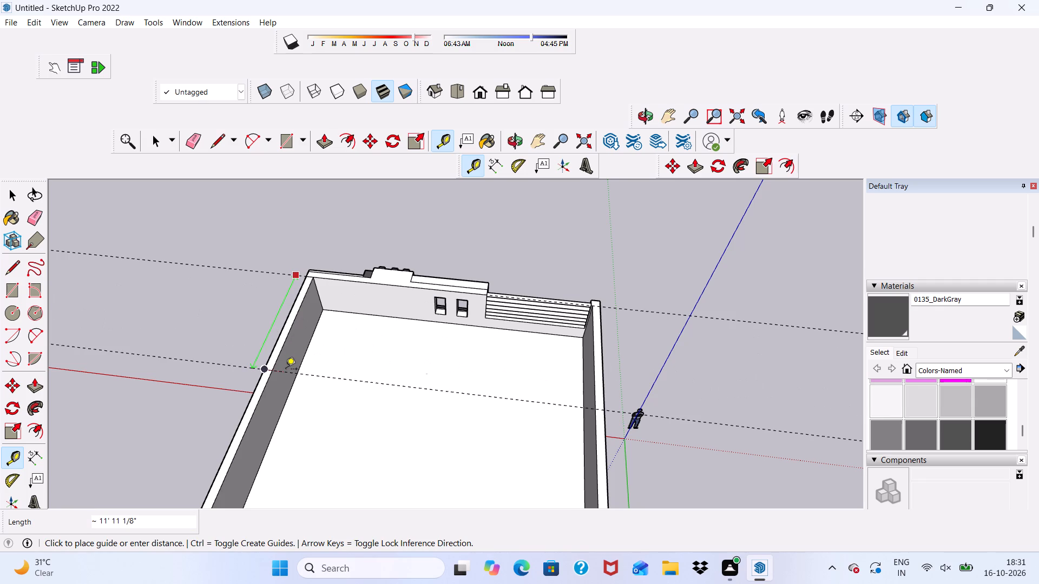
click(286, 370)
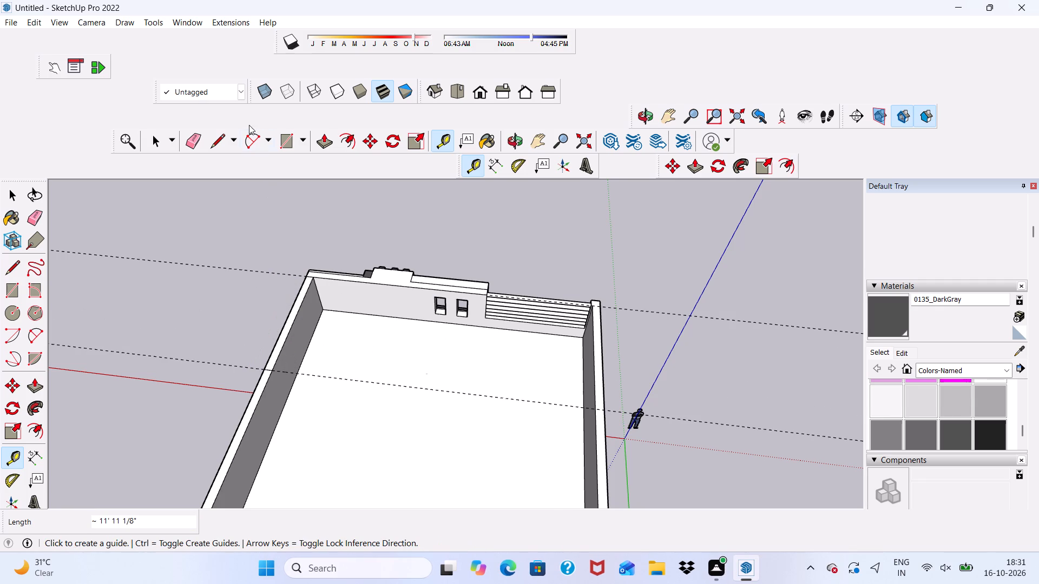
Draw a line across the opposite side parapet's top, following the second guide from inner to outer edge.
click(222, 137)
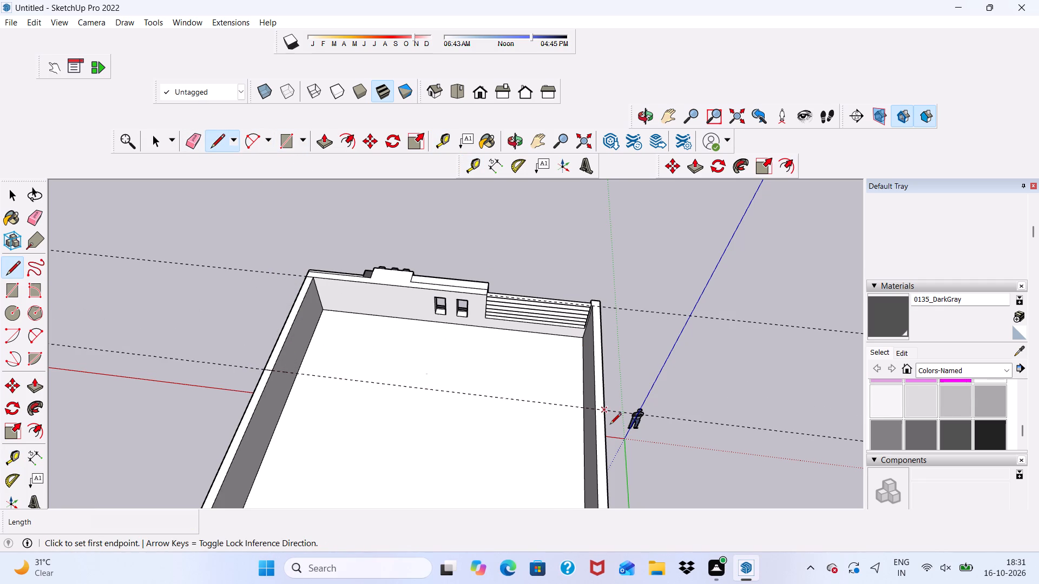
scroll(610, 425, up, 1)
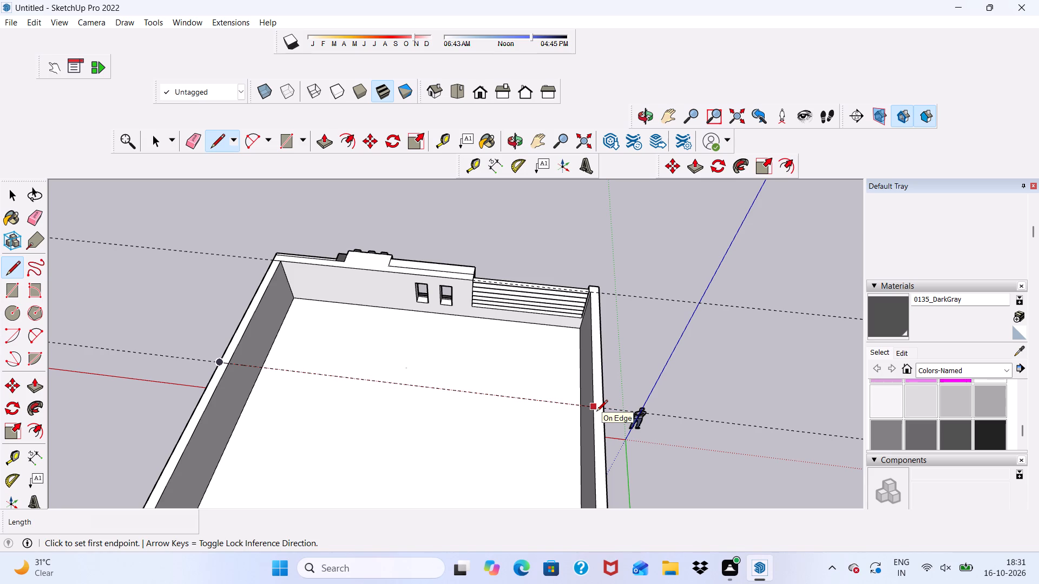
scroll(614, 437, up, 3)
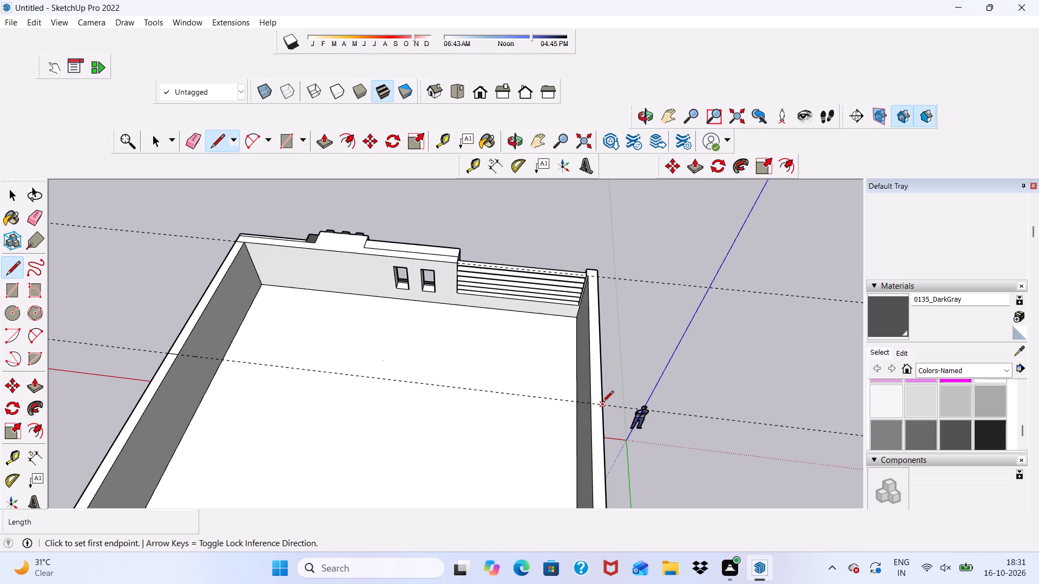
scroll(595, 402, up, 8)
click(588, 406)
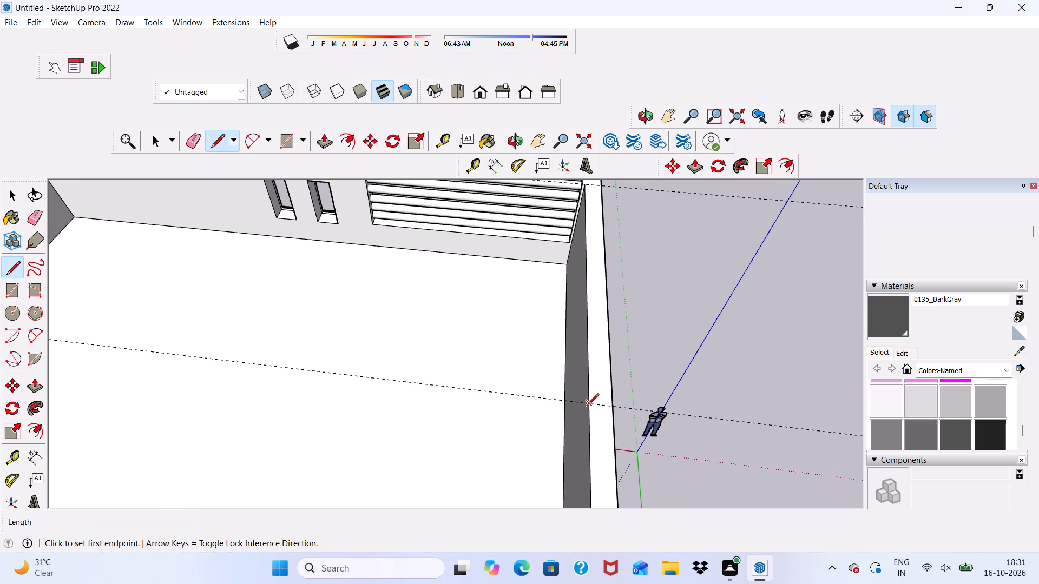
click(616, 408)
Draw a line across the railing-side parapet's top along the front guide, from the inner corner to the outer edge.
scroll(583, 404, down, 5)
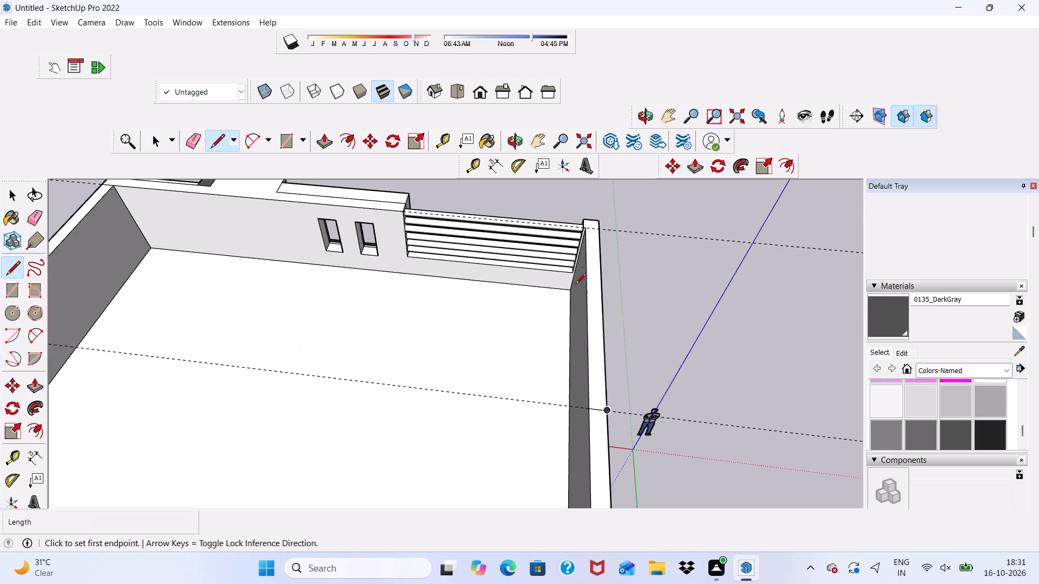
scroll(573, 231, up, 19)
scroll(592, 221, up, 5)
click(591, 225)
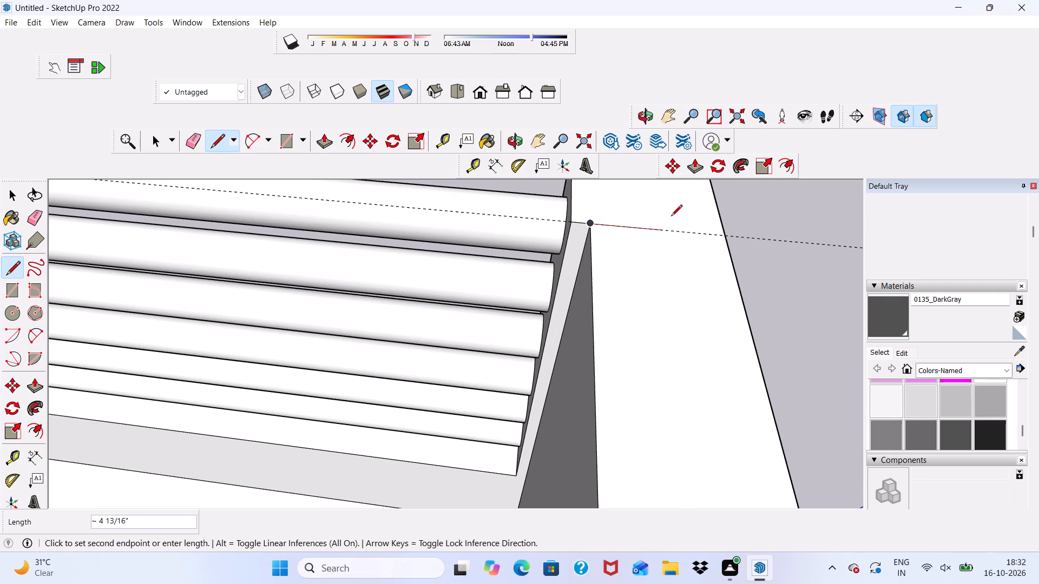
click(725, 234)
Erase both guide lines crossing the roof parapets.
scroll(724, 236, down, 4)
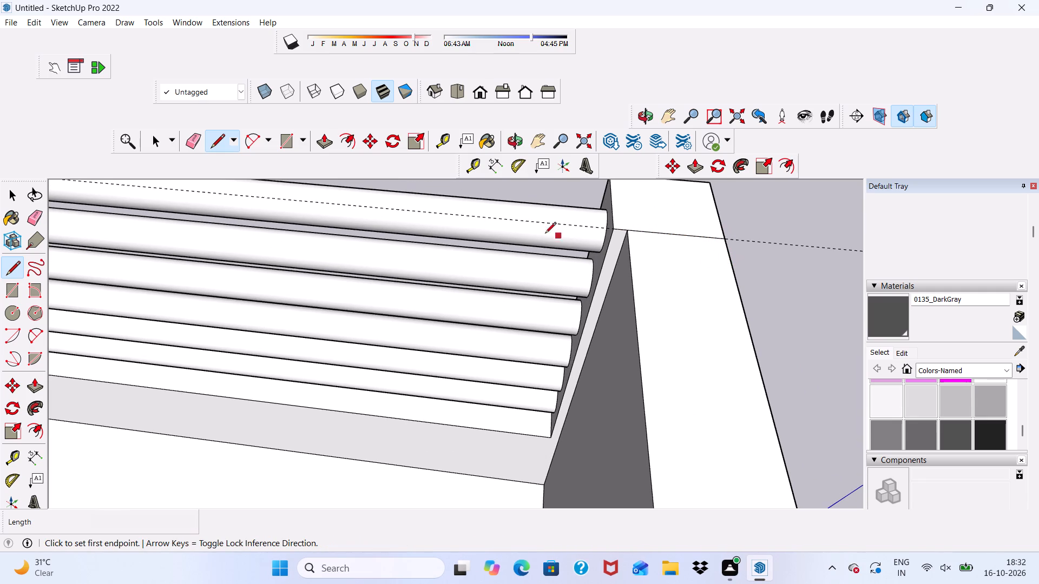
click(192, 145)
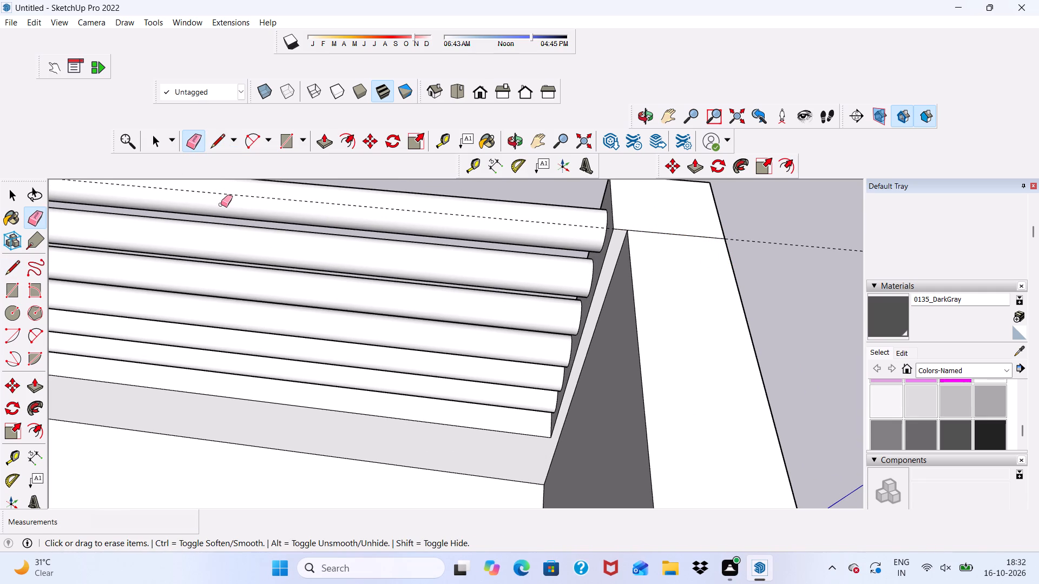
click(225, 194)
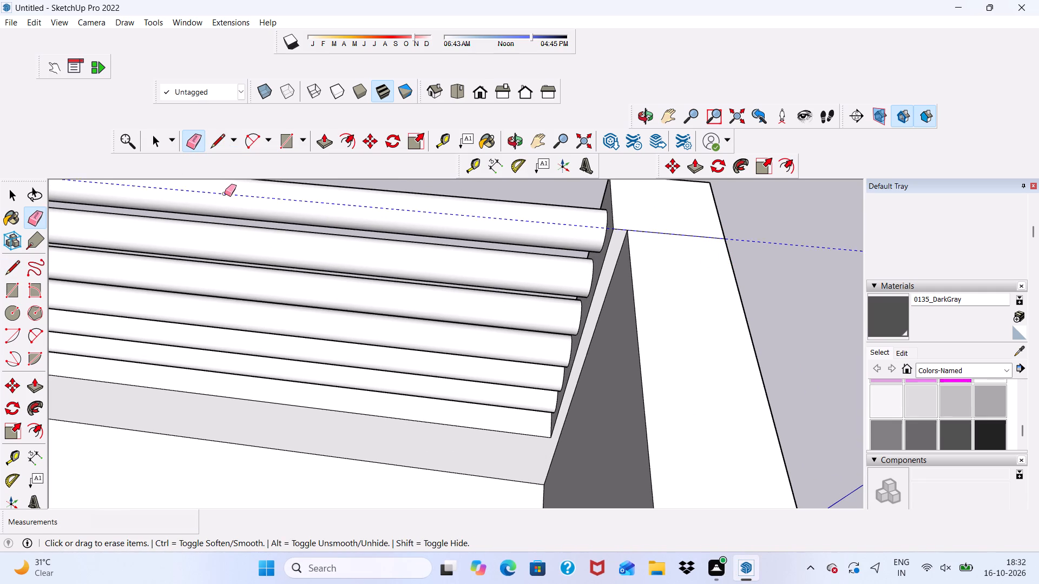
scroll(465, 232, down, 1)
scroll(632, 235, down, 10)
middle_drag(681, 281, 646, 260)
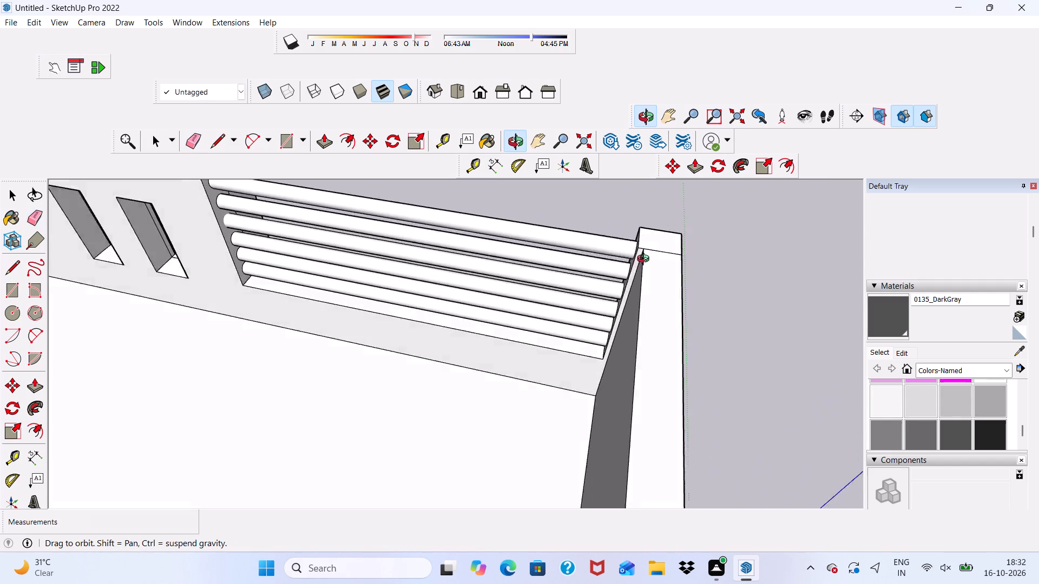
middle_drag(646, 260, 578, 214)
scroll(578, 217, up, 1)
scroll(602, 261, down, 10)
scroll(718, 247, down, 4)
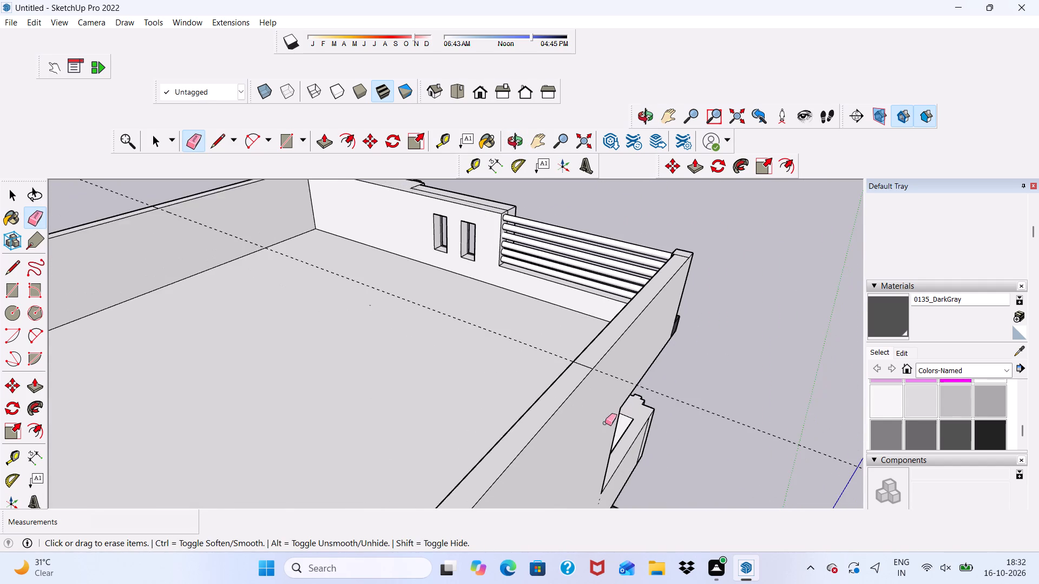
scroll(614, 380, up, 1)
click(614, 379)
drag(614, 379, 626, 374)
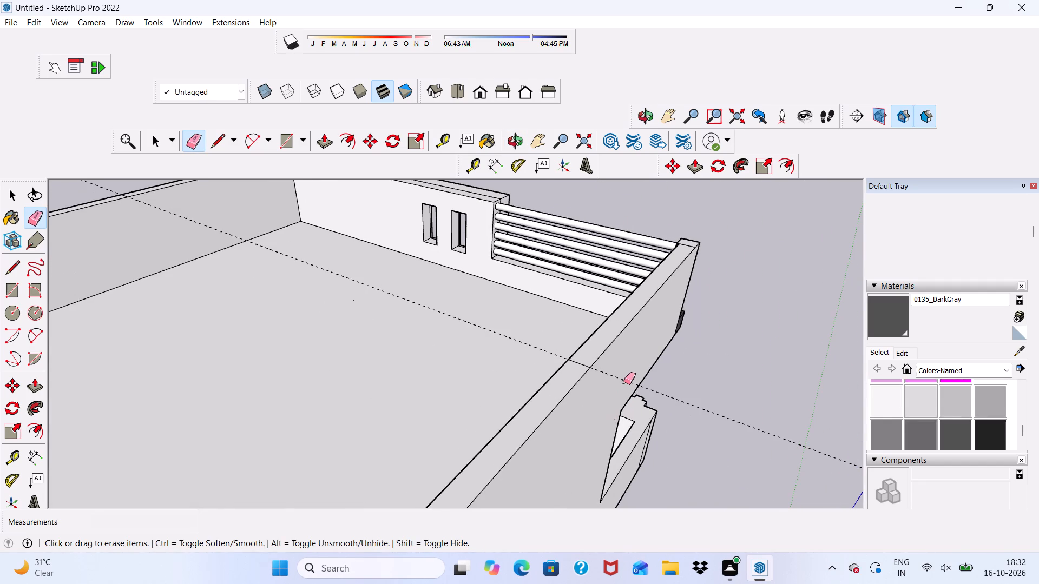
drag(624, 382, 629, 376)
Raise the marked-off top section of the railing-side roof parapet by 5' with Push/Pull.
scroll(629, 377, down, 6)
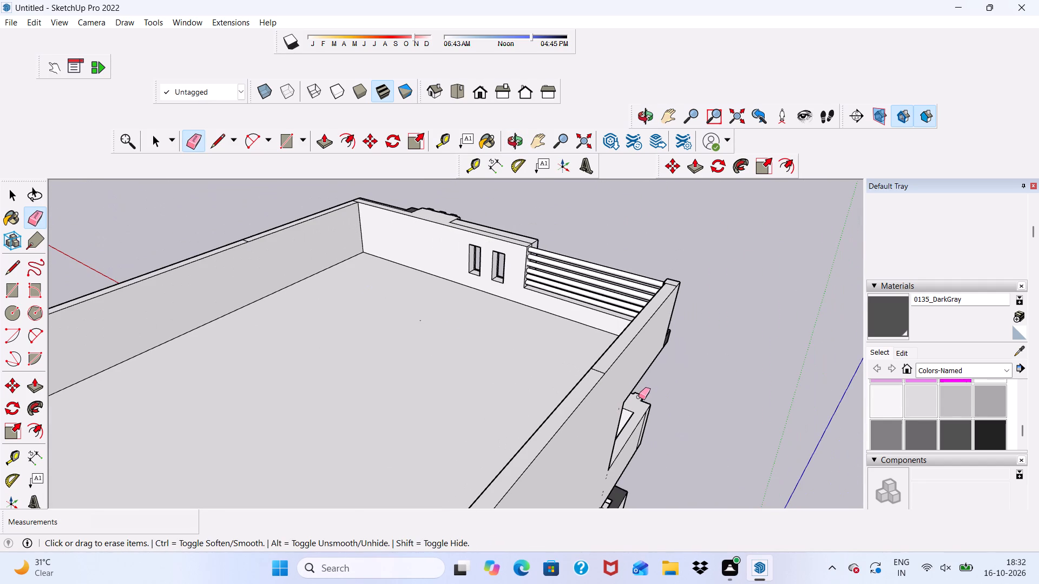
key(space)
scroll(668, 306, down, 1)
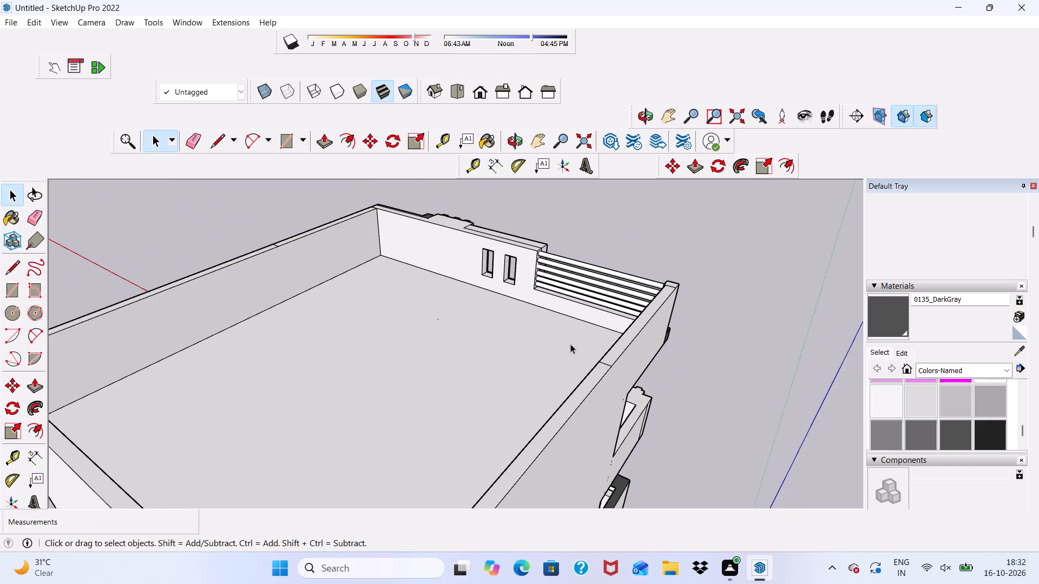
scroll(570, 344, up, 4)
click(646, 353)
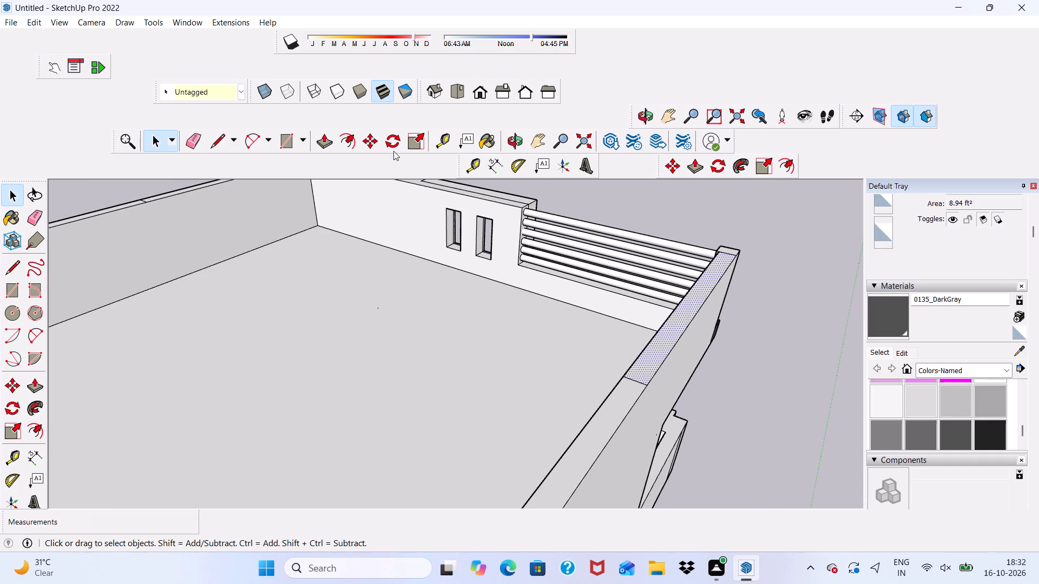
click(326, 138)
click(661, 332)
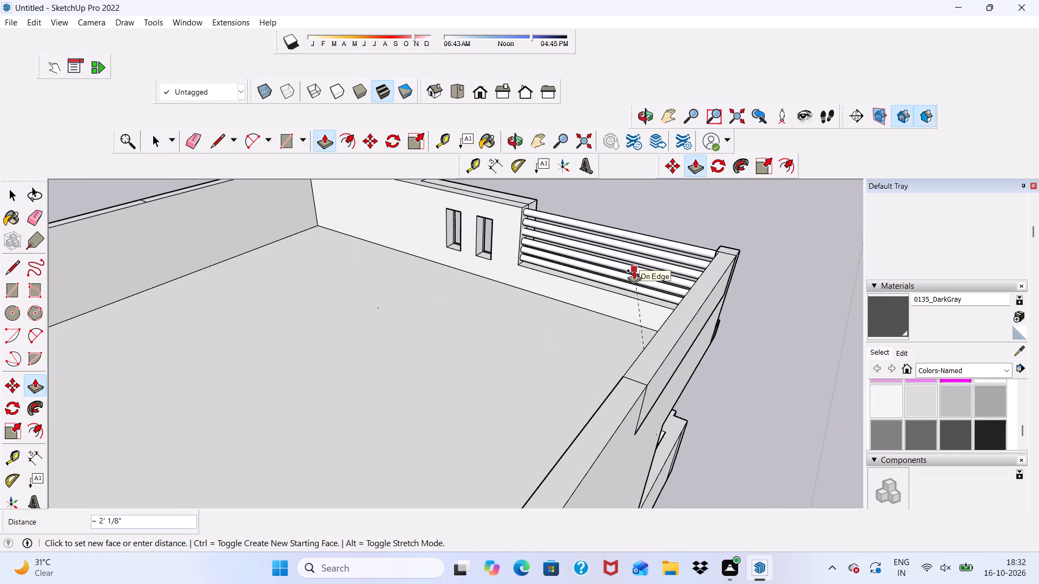
scroll(565, 243, down, 3)
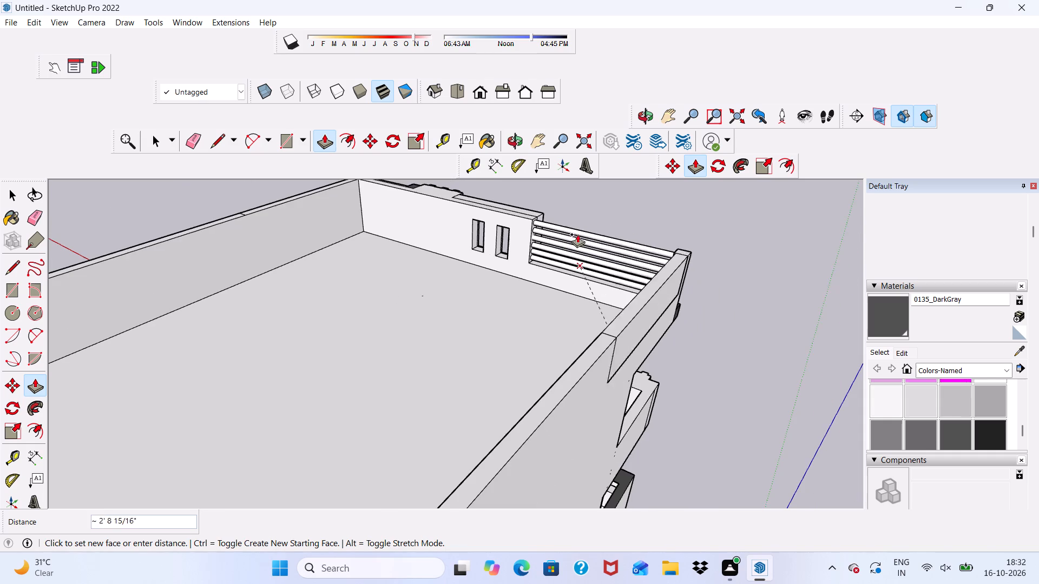
scroll(595, 198, down, 1)
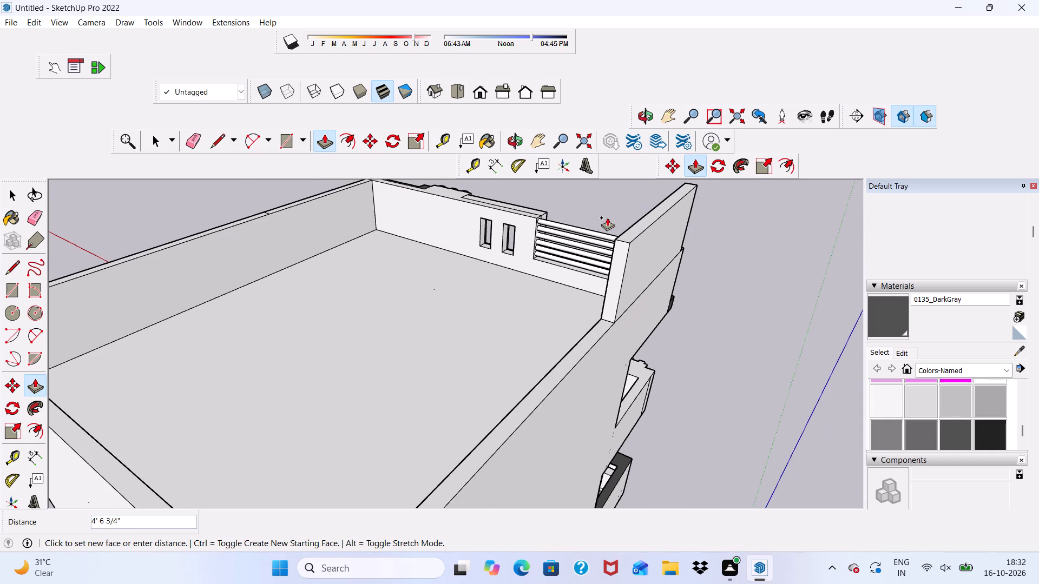
text(5')
key(Return)
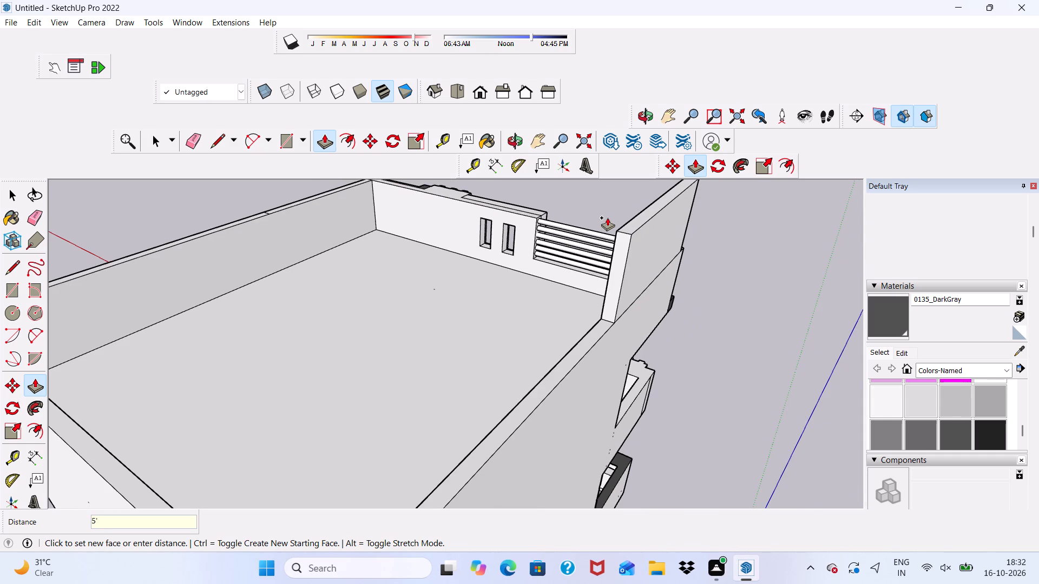
Raise the marked-off top section of the opposite side parapet by 5' with Push/Pull.
scroll(530, 229, down, 8)
middle_drag(570, 291, 591, 349)
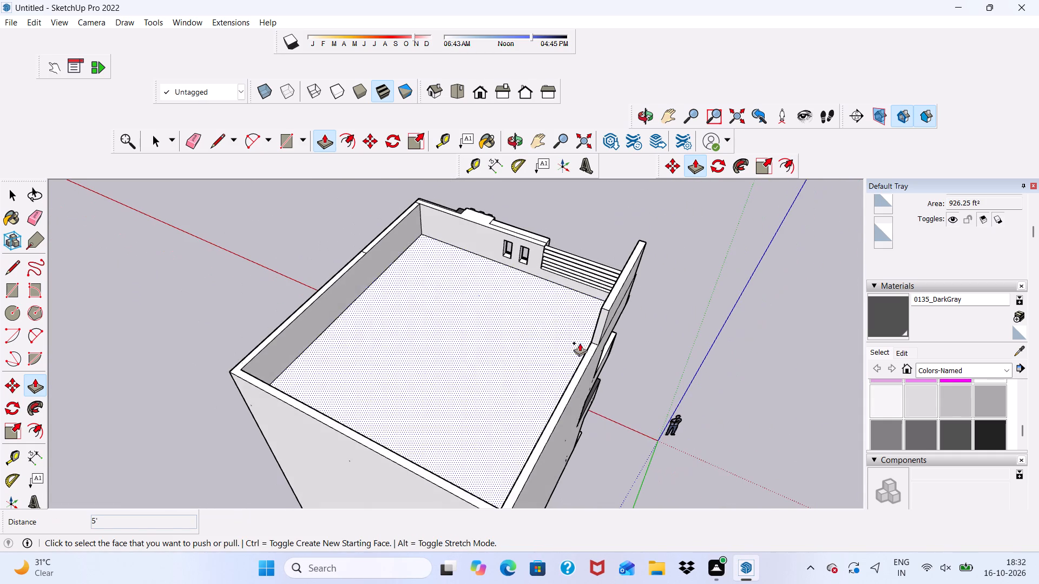
scroll(407, 220, up, 5)
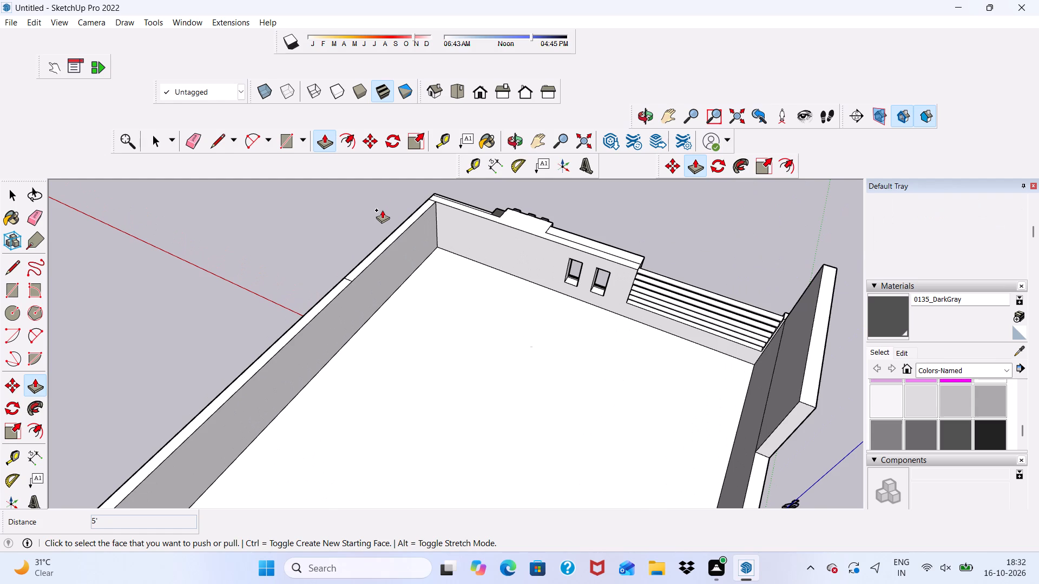
scroll(386, 257, up, 2)
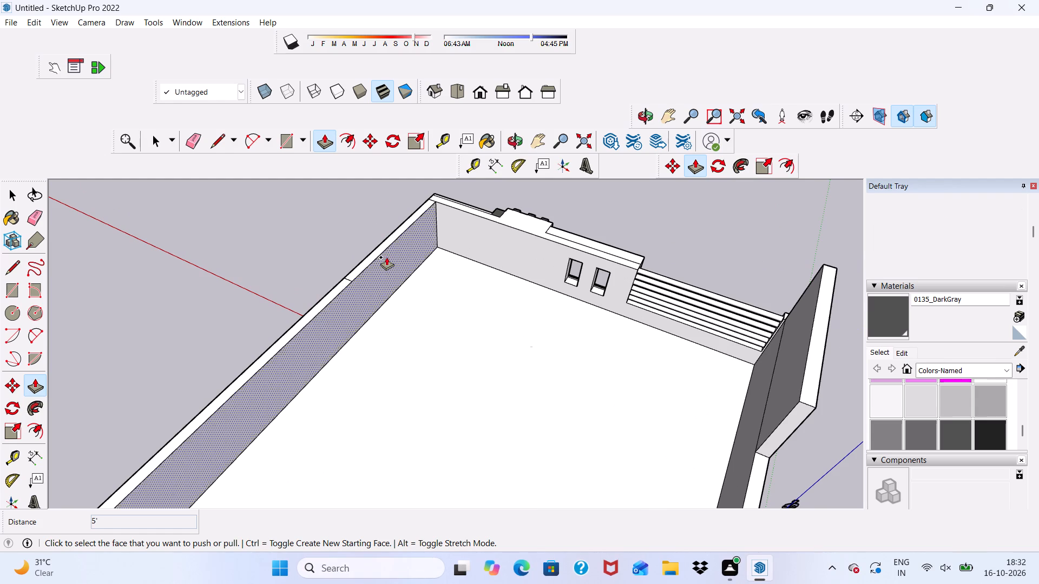
scroll(386, 257, up, 4)
click(377, 241)
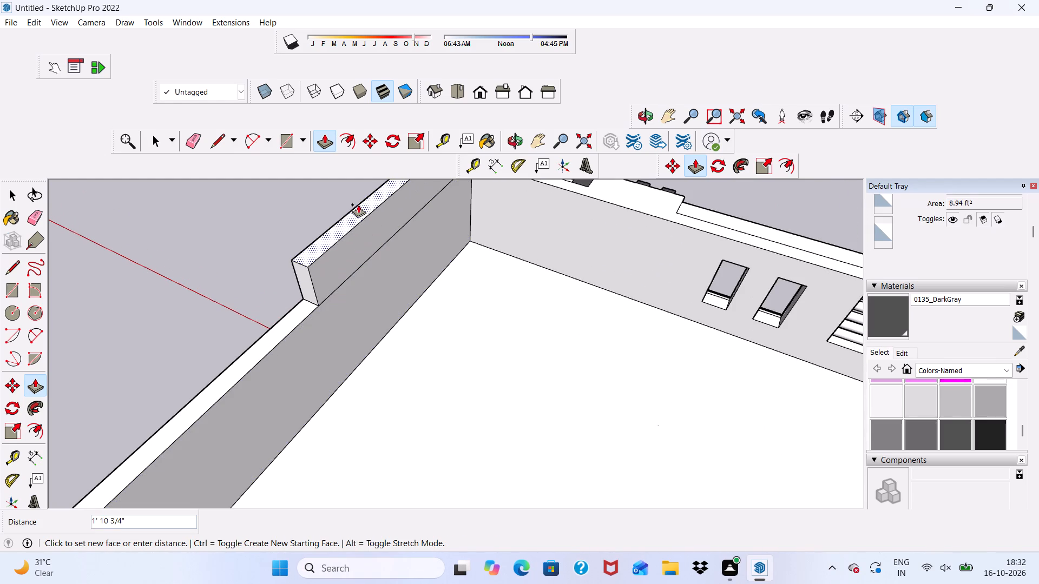
key(5)
key(apostrophe)
key(Return)
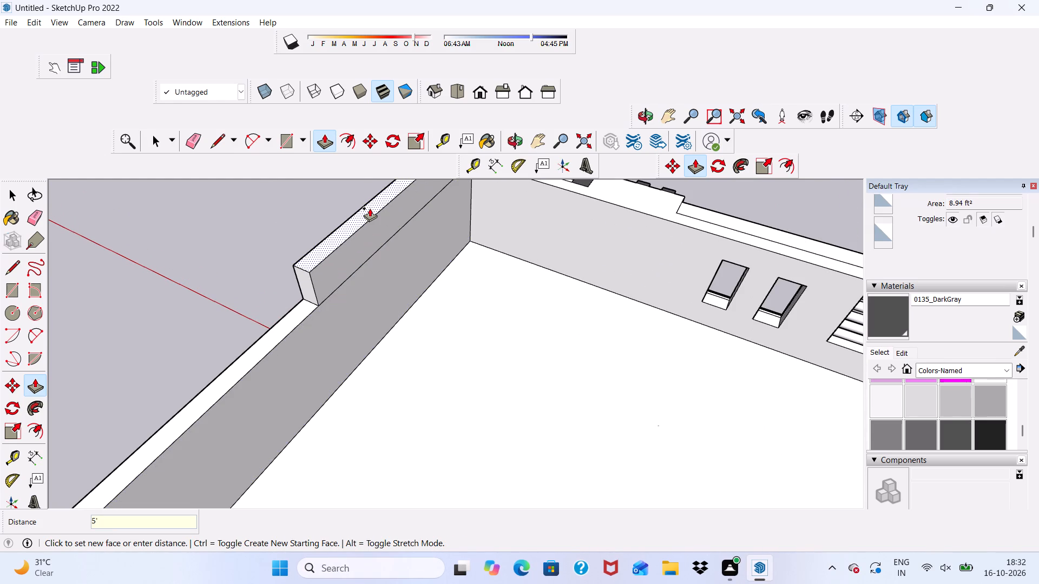
Draw a 30' by about 11' 11 1/8" rectangle across the tops of both raised wall sections, between their opposite outer corners.
scroll(370, 208, down, 10)
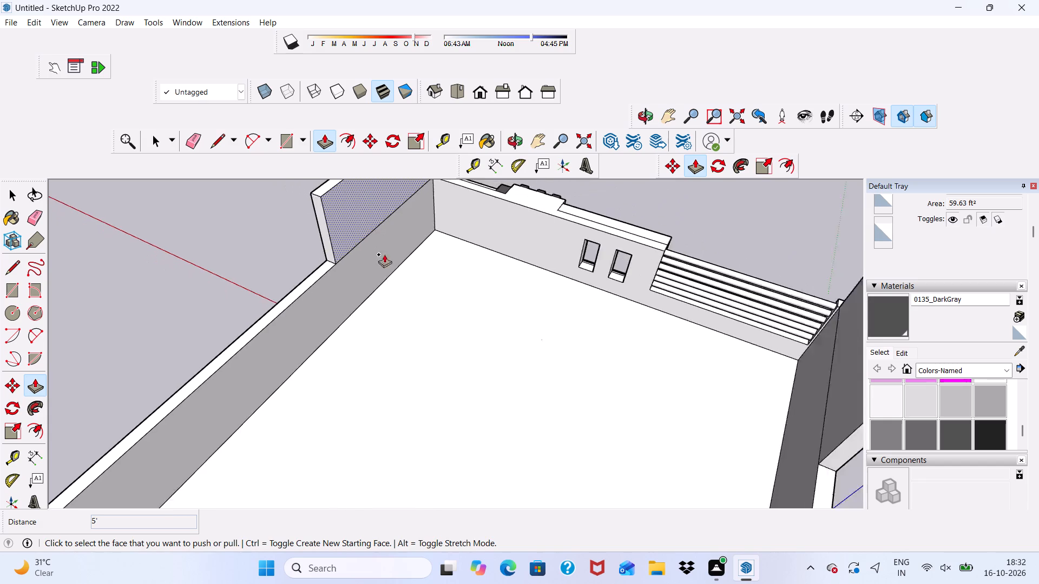
scroll(384, 254, down, 5)
middle_drag(502, 276, 322, 254)
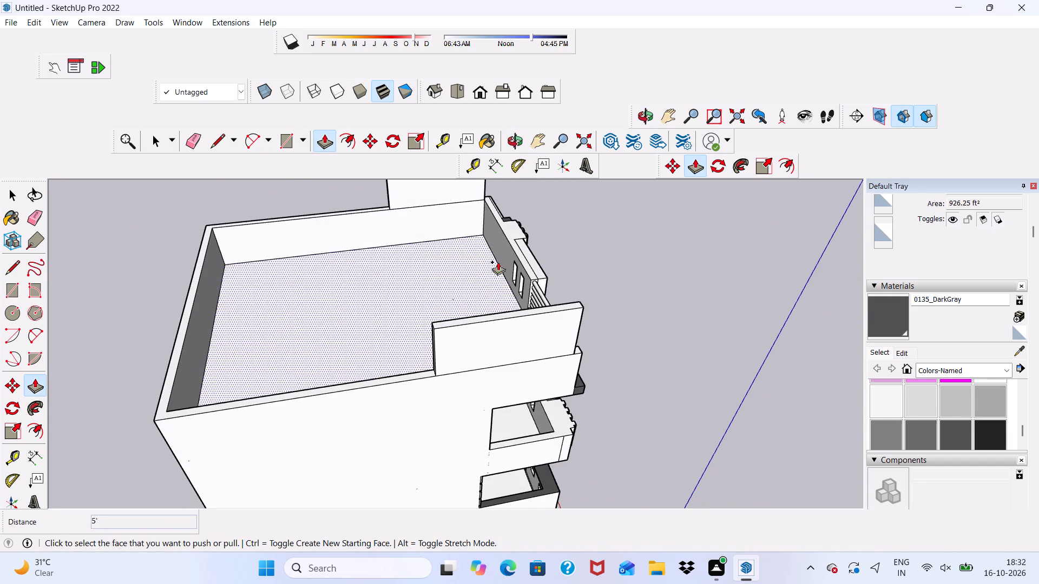
key(space)
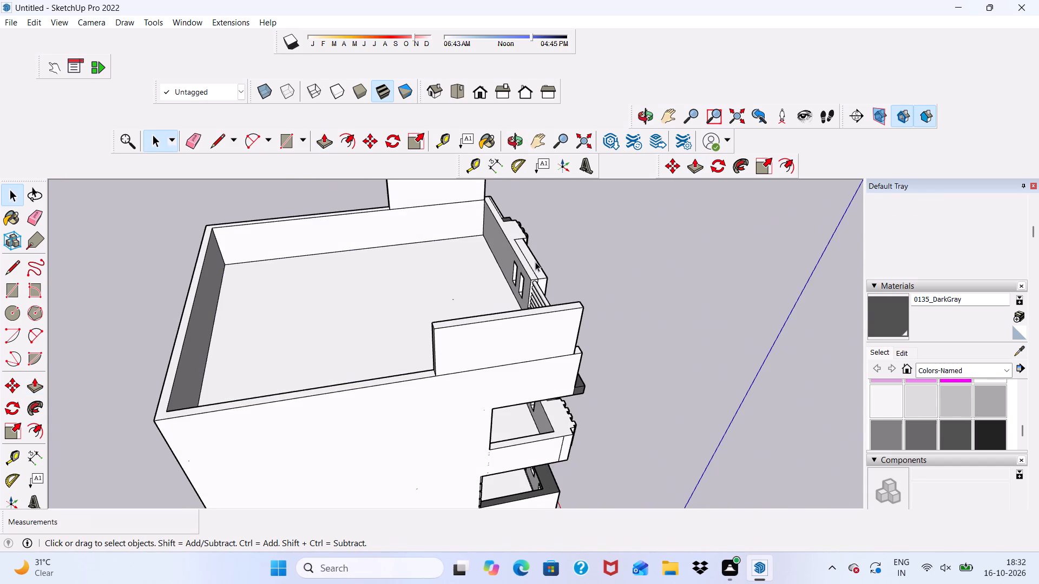
scroll(523, 297, down, 6)
scroll(319, 125, up, 1)
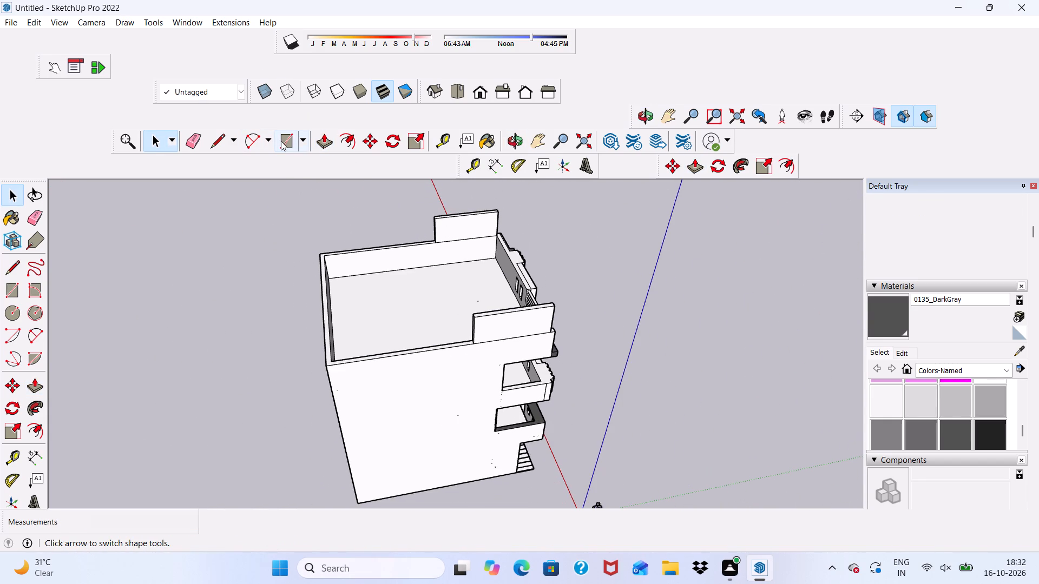
click(281, 141)
scroll(433, 244, up, 10)
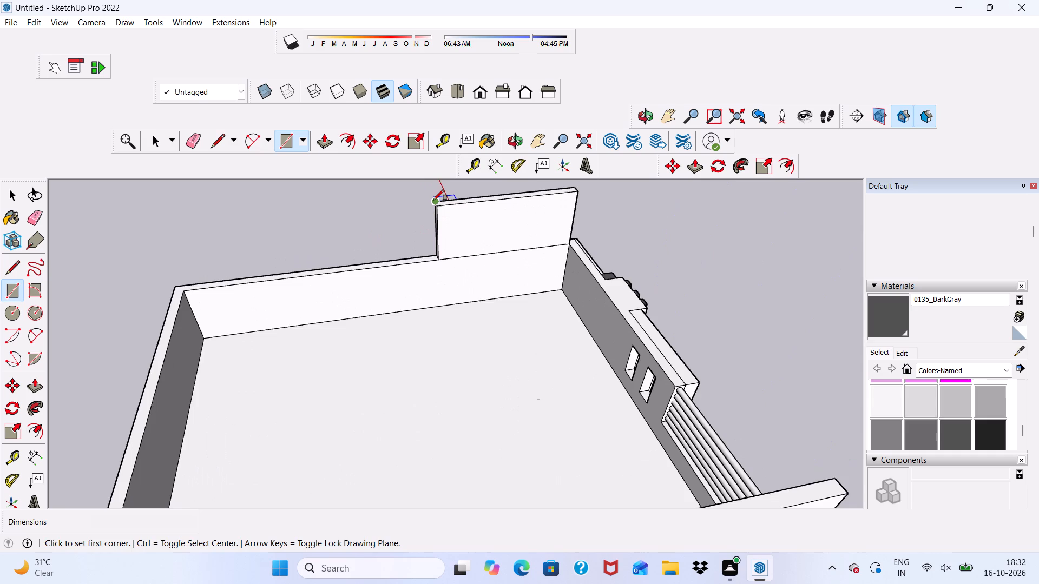
scroll(427, 200, up, 6)
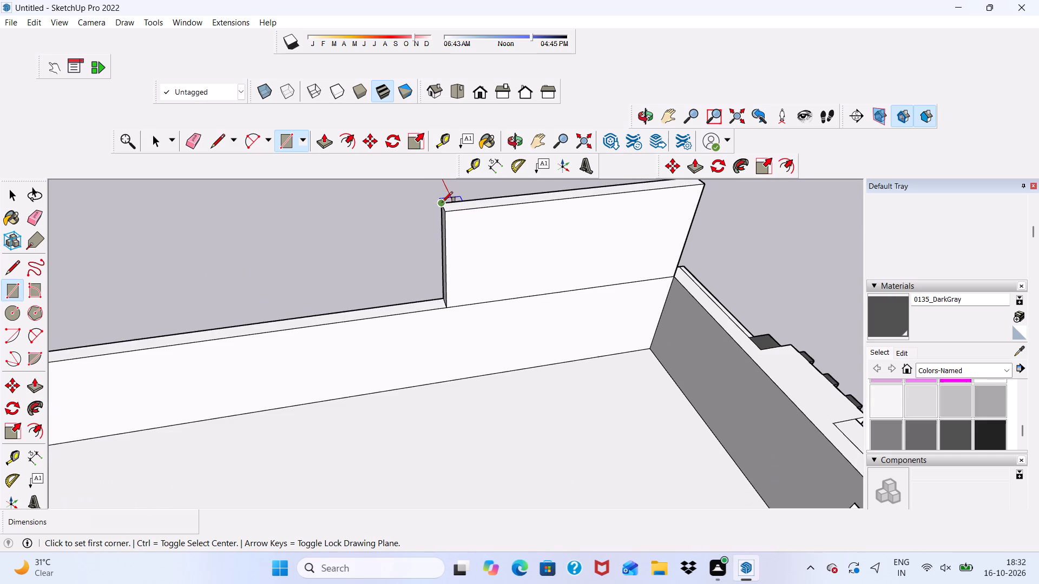
click(442, 203)
scroll(380, 223, down, 18)
scroll(507, 231, down, 2)
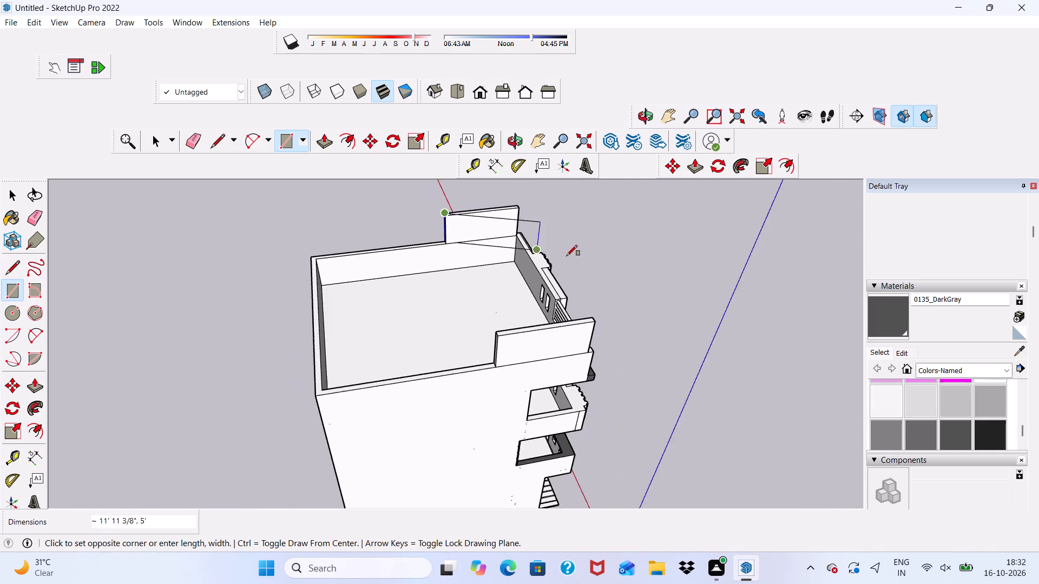
scroll(568, 266, up, 4)
scroll(596, 333, up, 3)
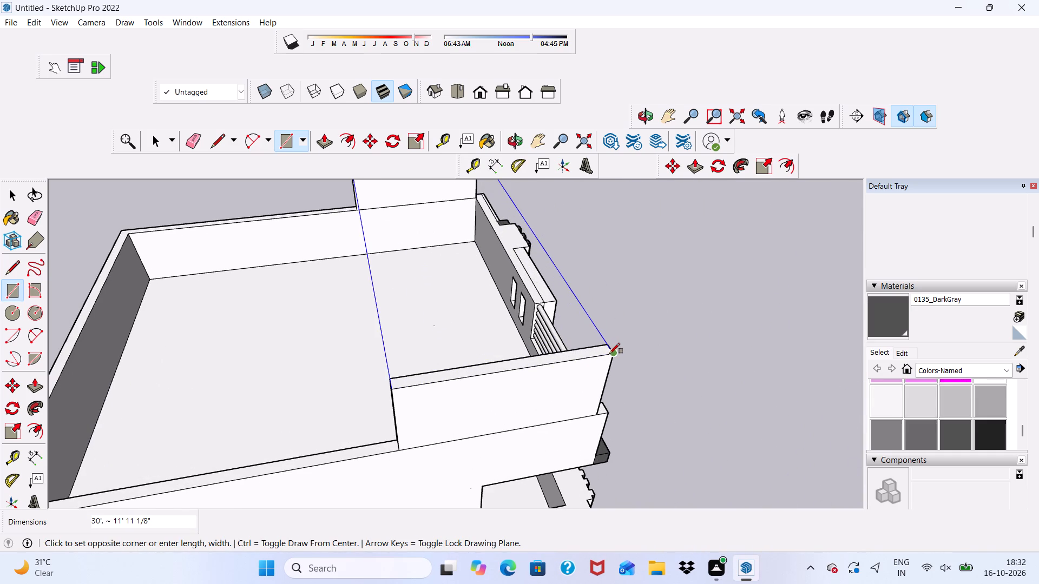
click(609, 354)
Delete the vertical face closing the front opening between the two raised walls.
scroll(522, 328, down, 2)
middle_drag(521, 328, 271, 304)
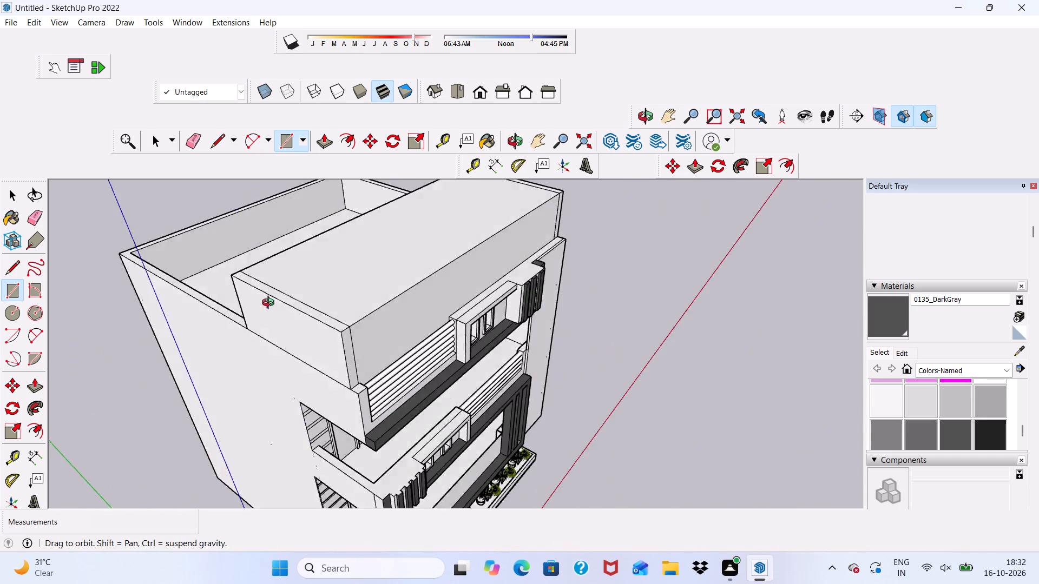
middle_drag(271, 304, 229, 268)
scroll(233, 268, up, 2)
key(space)
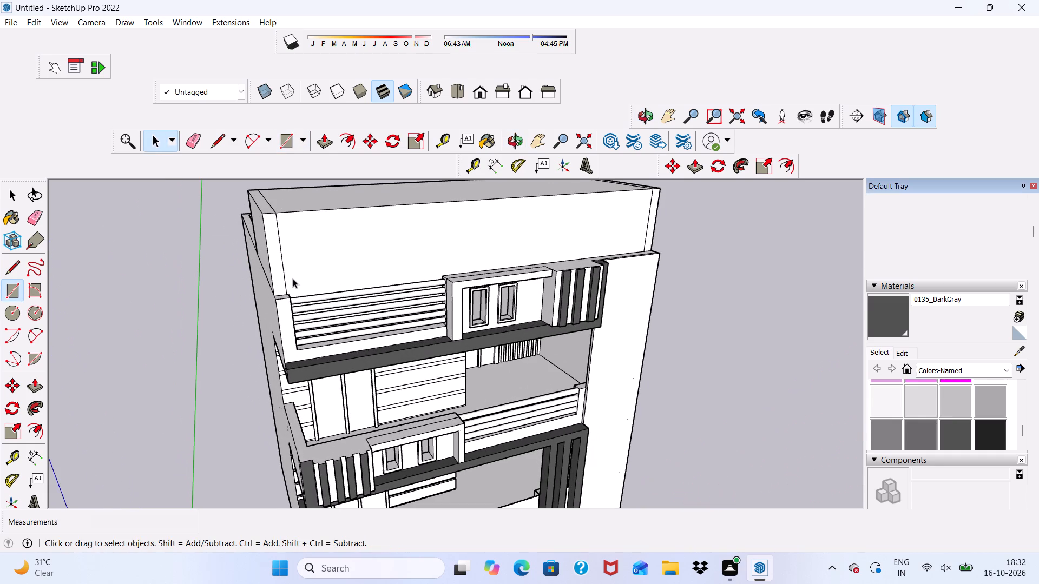
click(321, 270)
key(Delete)
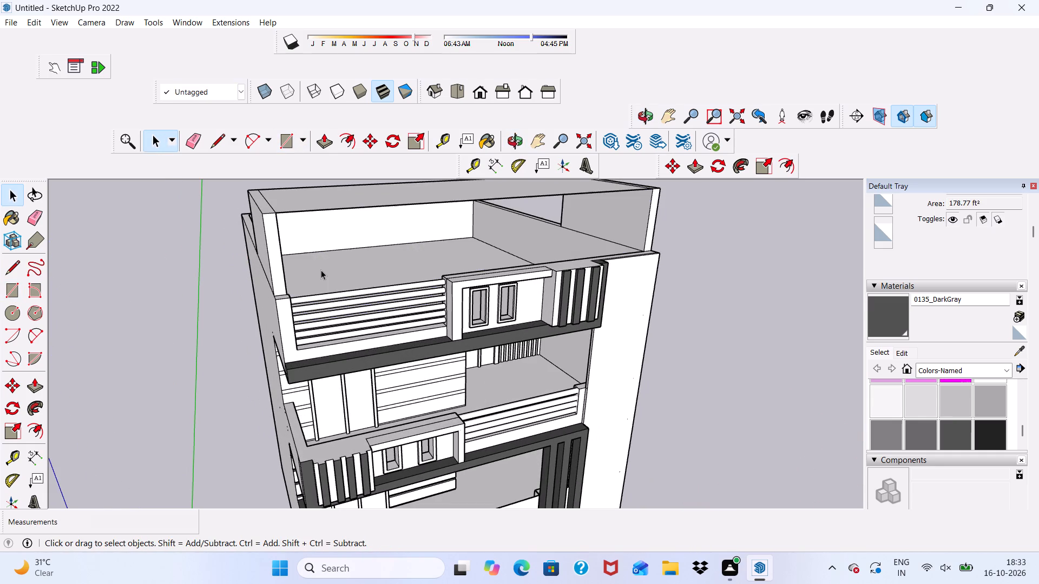
Push/Pull the roof face spanning the two raised walls upward by 3" to form a slab.
scroll(322, 270, down, 6)
middle_drag(306, 322, 758, 326)
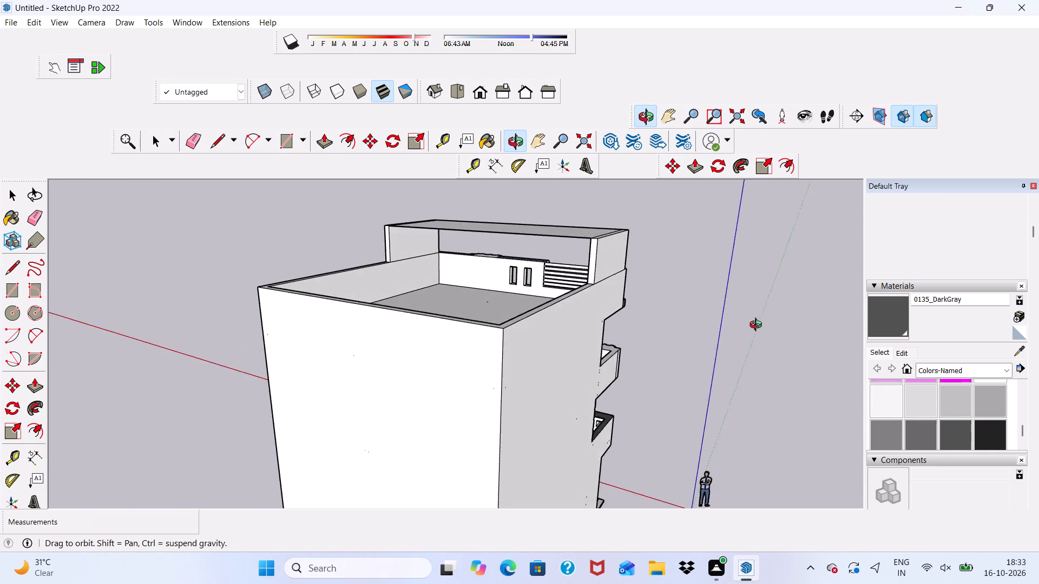
middle_drag(758, 326, 395, 437)
key(space)
click(385, 294)
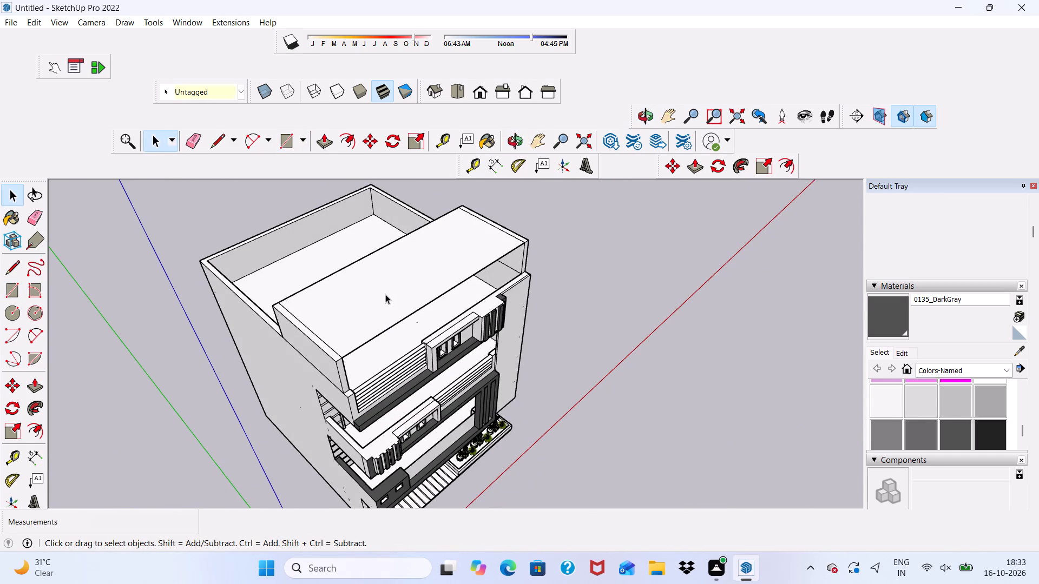
click(322, 140)
click(368, 297)
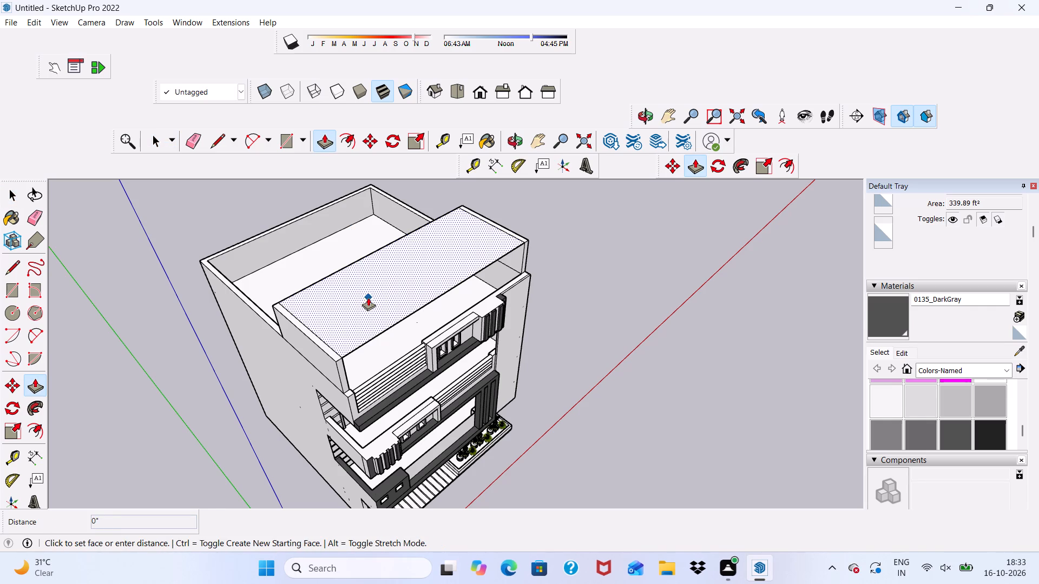
text(3")
key(Return)
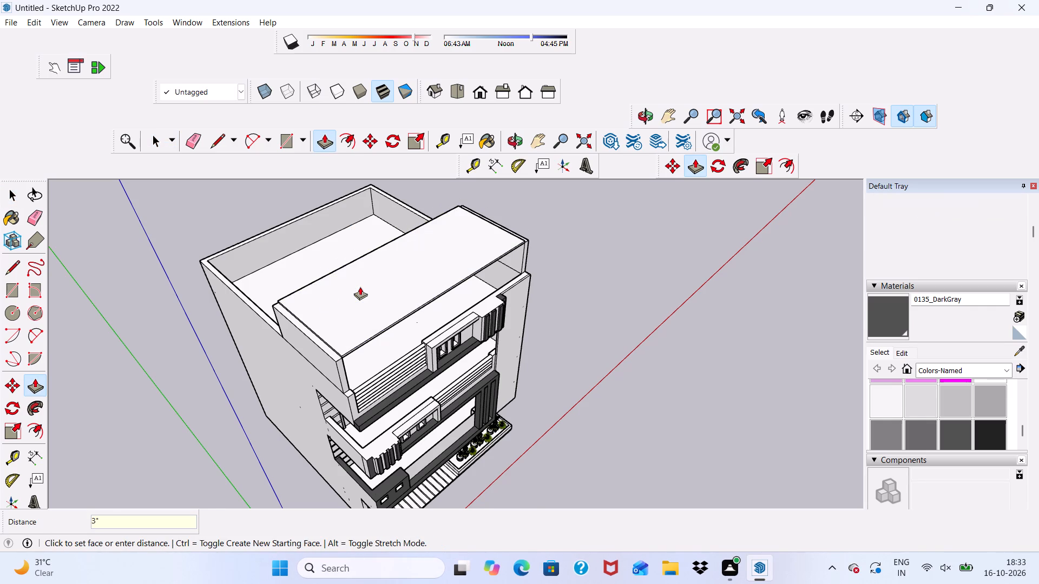
Raise the top faces of both side walls 3" so they are flush with the roof slab's top.
scroll(273, 317, up, 16)
click(305, 321)
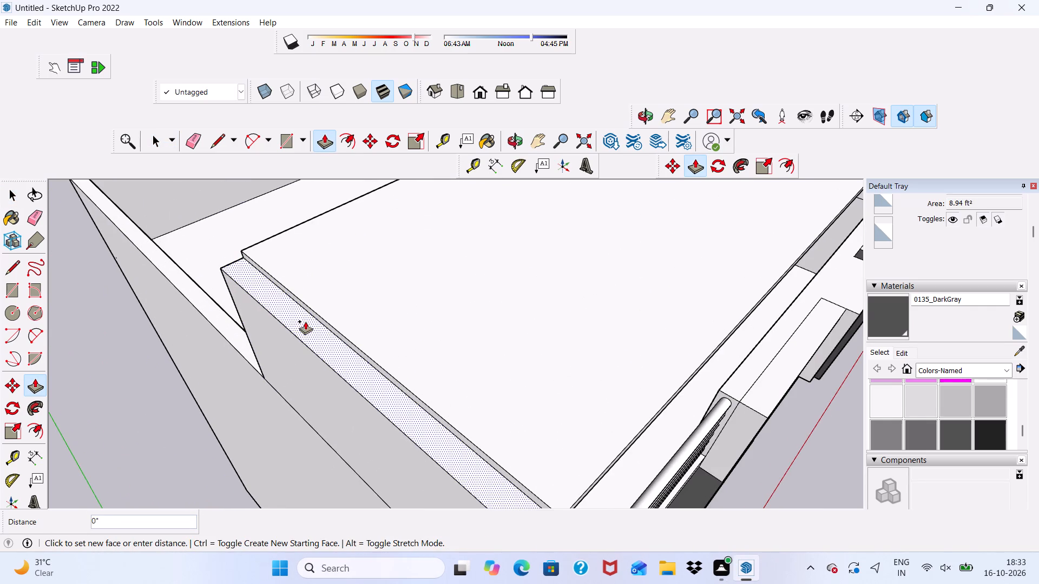
click(341, 308)
scroll(230, 293, down, 11)
middle_drag(435, 286, 420, 292)
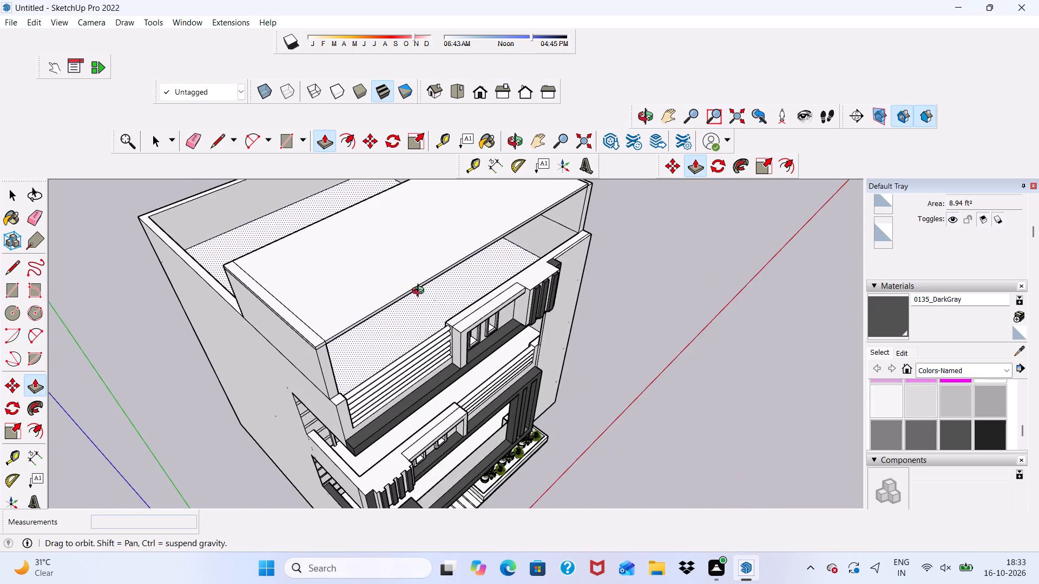
middle_drag(420, 292, 176, 316)
scroll(488, 271, up, 16)
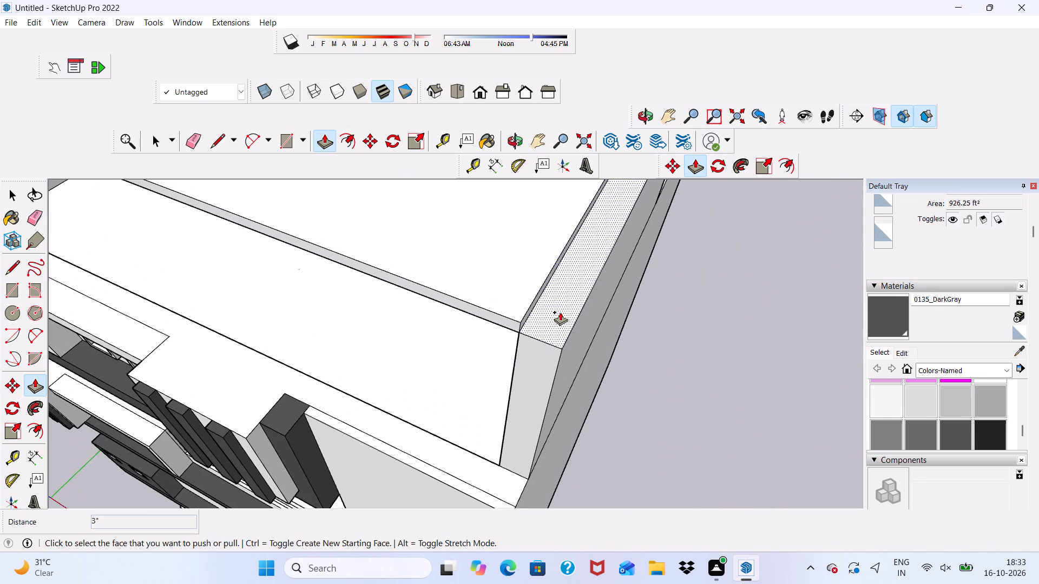
click(560, 312)
click(521, 286)
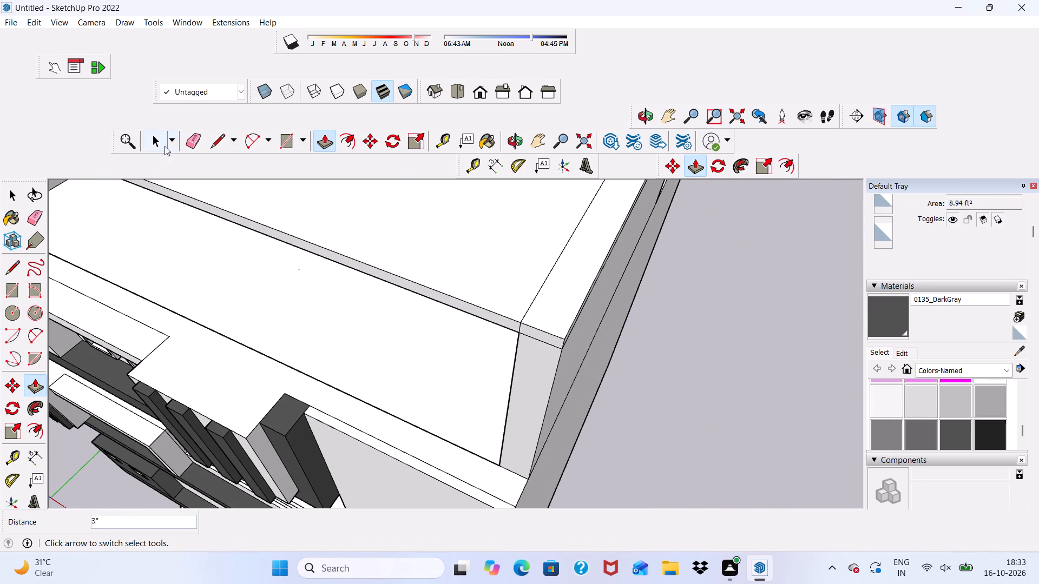
Erase the seam lines between the roof slab and both side walls on the top surface and front edge.
click(194, 138)
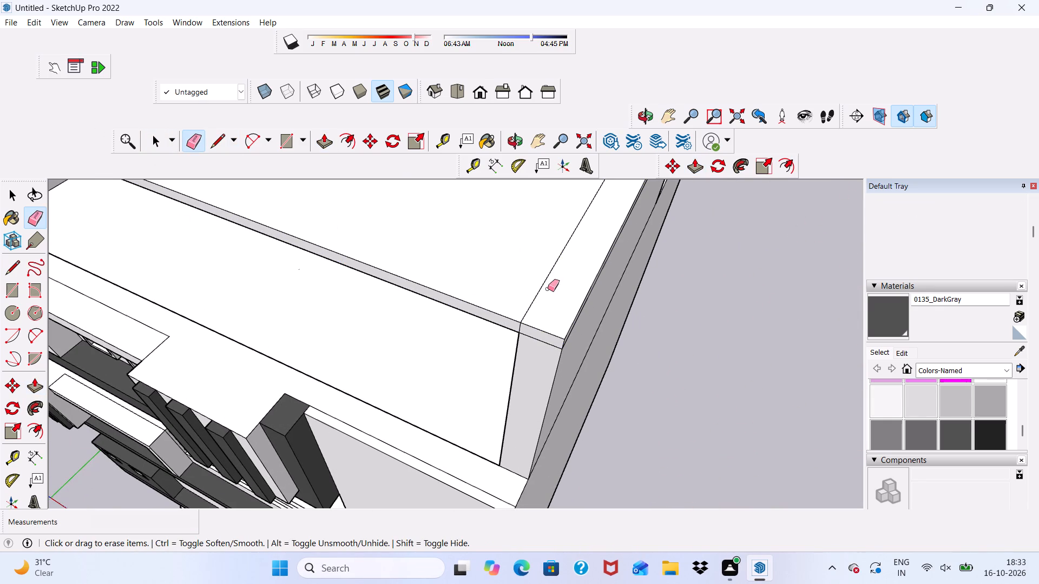
drag(545, 284, 535, 281)
middle_drag(524, 335, 532, 282)
scroll(523, 255, up, 1)
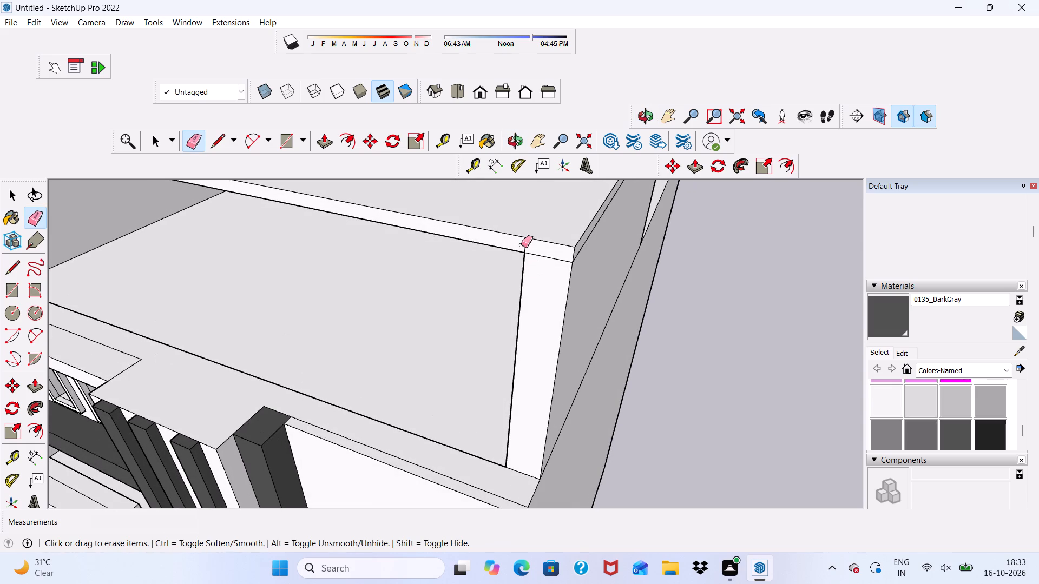
drag(521, 245, 531, 242)
click(531, 242)
scroll(466, 226, down, 5)
scroll(554, 350, down, 6)
scroll(264, 235, up, 5)
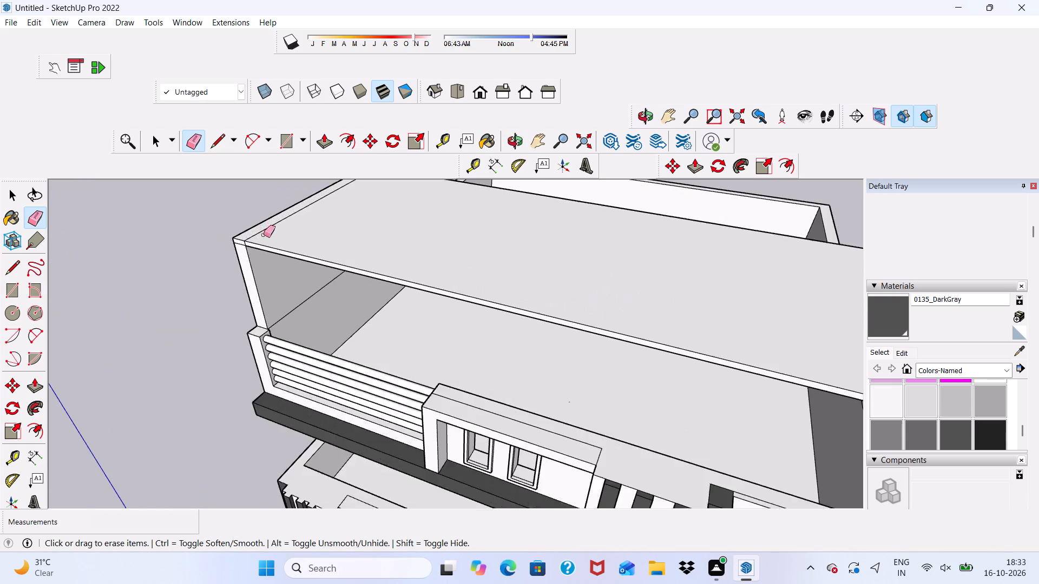
scroll(264, 235, up, 9)
drag(259, 227, 265, 248)
scroll(240, 261, up, 6)
click(221, 256)
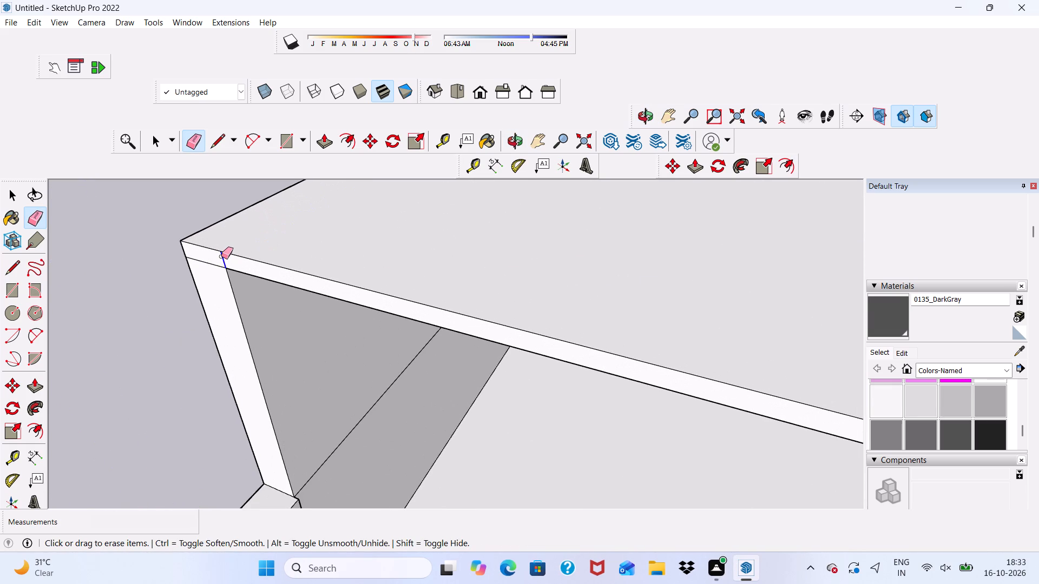
Erase the seam lines where the roof slab's rear edge meets the end of the side wall.
scroll(221, 257, down, 10)
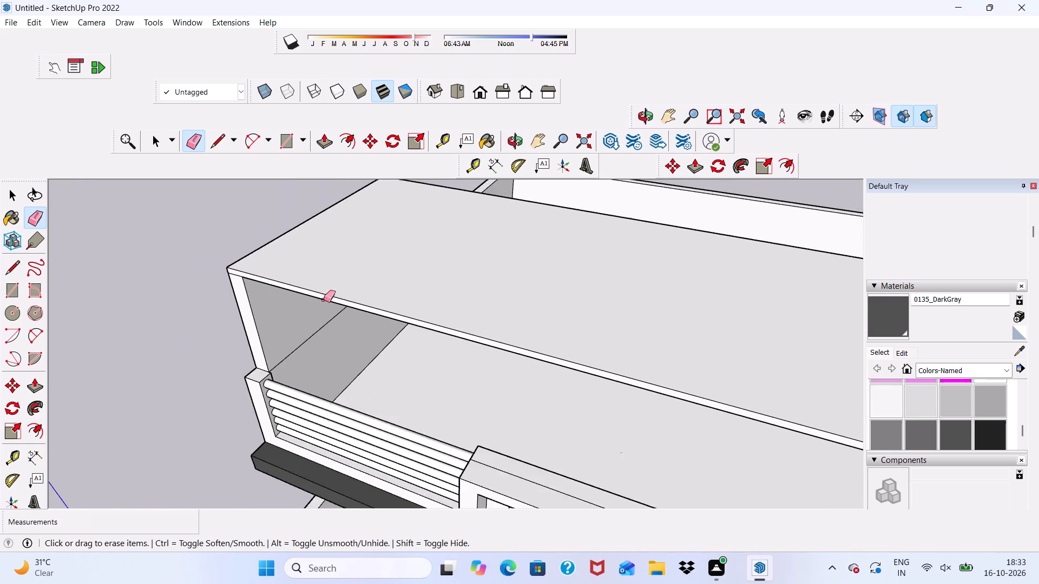
scroll(324, 300, down, 8)
middle_drag(433, 253, 78, 254)
scroll(554, 235, up, 7)
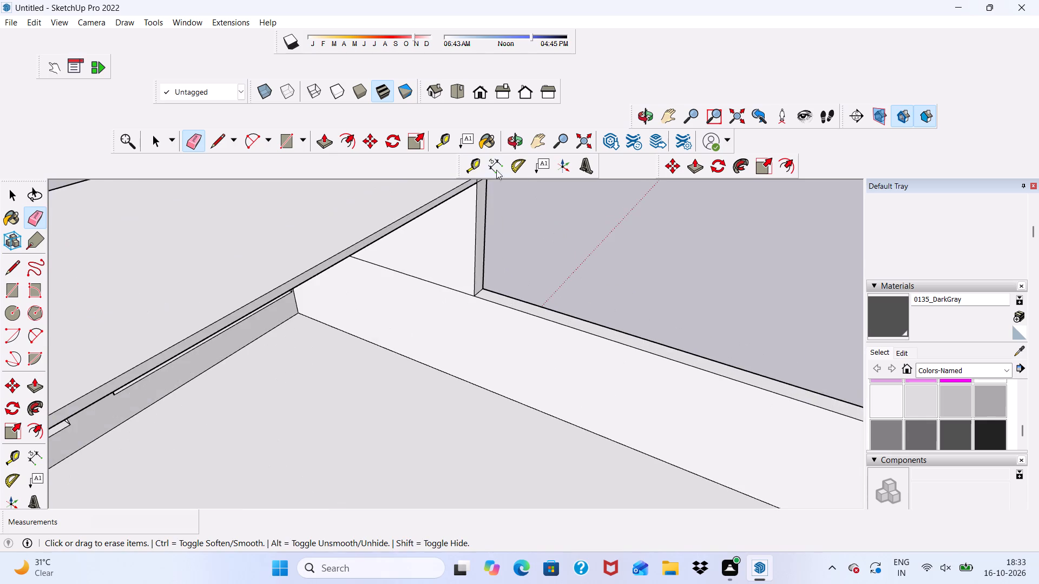
scroll(470, 171, down, 5)
scroll(489, 204, up, 9)
click(471, 188)
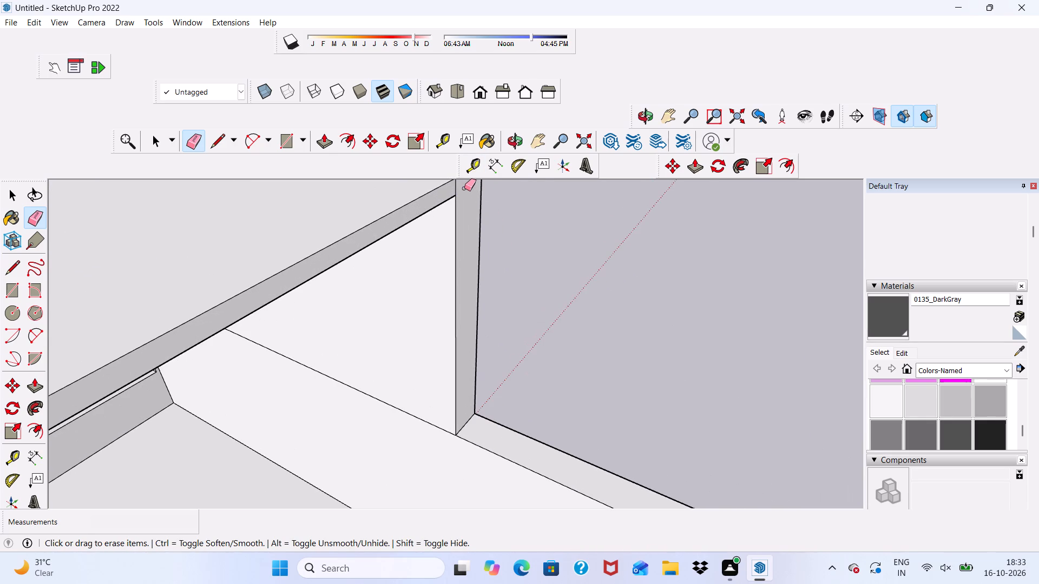
click(455, 189)
click(459, 191)
key(space)
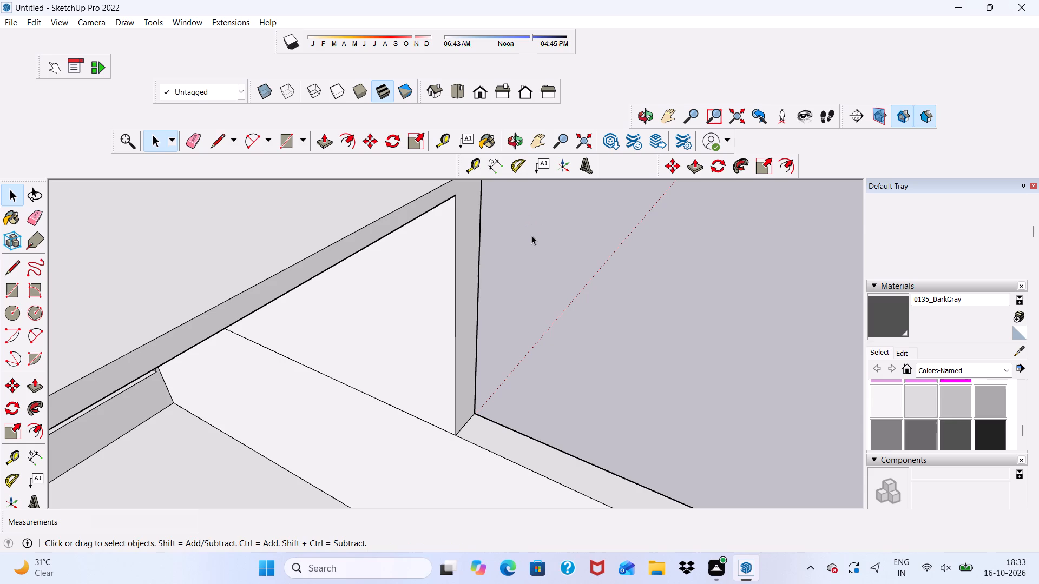
Draw a rectangle about 9' 9 1/2" by 1' 8 7/16" on the roof slab's top, near its left end when viewed from the front.
scroll(501, 347, down, 9)
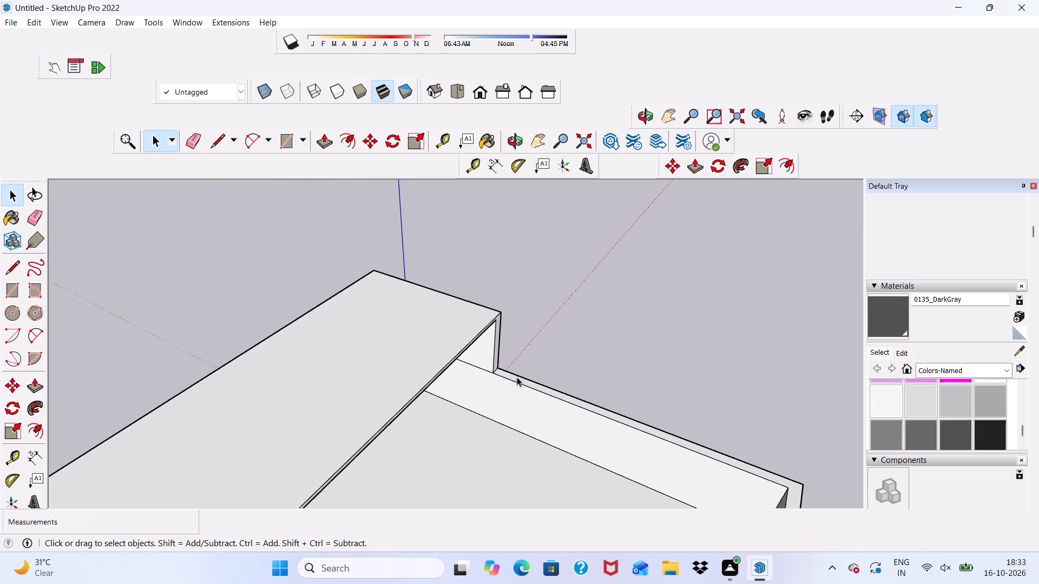
middle_drag(433, 364, 670, 296)
scroll(680, 296, up, 1)
scroll(371, 318, down, 3)
middle_drag(371, 321, 516, 317)
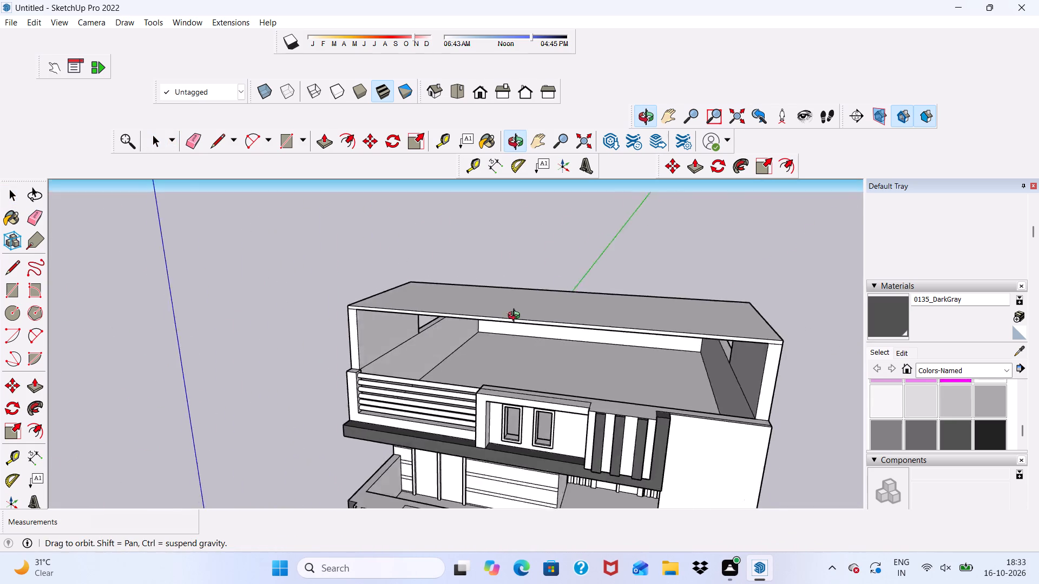
middle_drag(516, 317, 637, 311)
click(285, 136)
scroll(366, 267, down, 2)
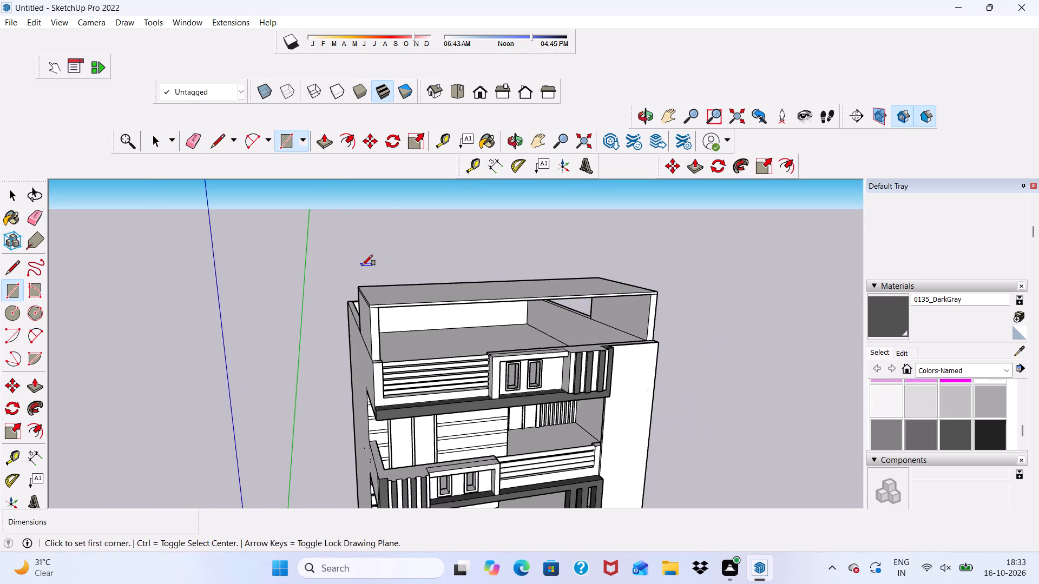
scroll(362, 266, down, 2)
middle_drag(391, 288, 425, 346)
scroll(411, 314, down, 1)
scroll(409, 319, up, 7)
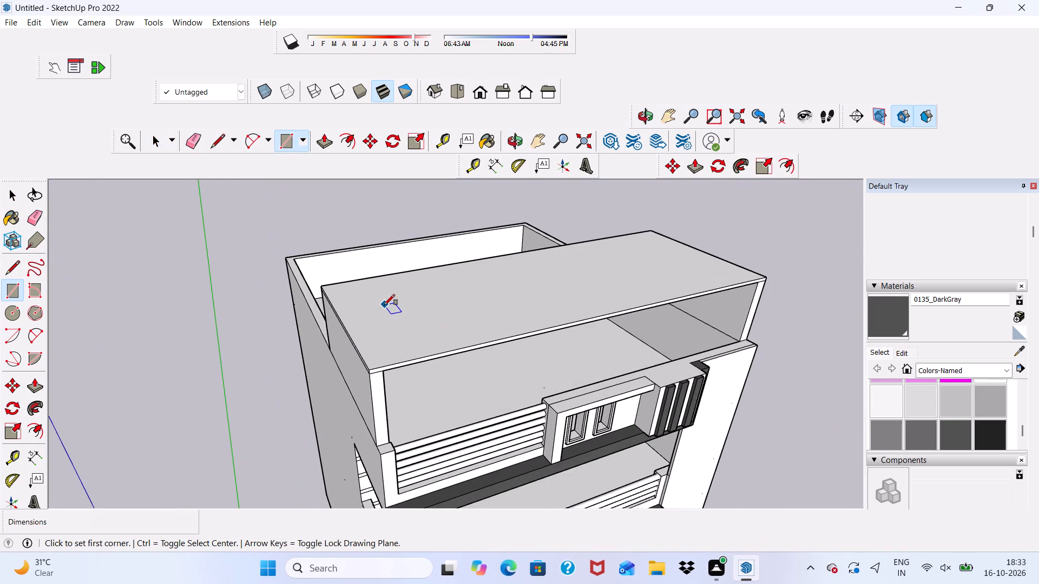
scroll(372, 303, up, 5)
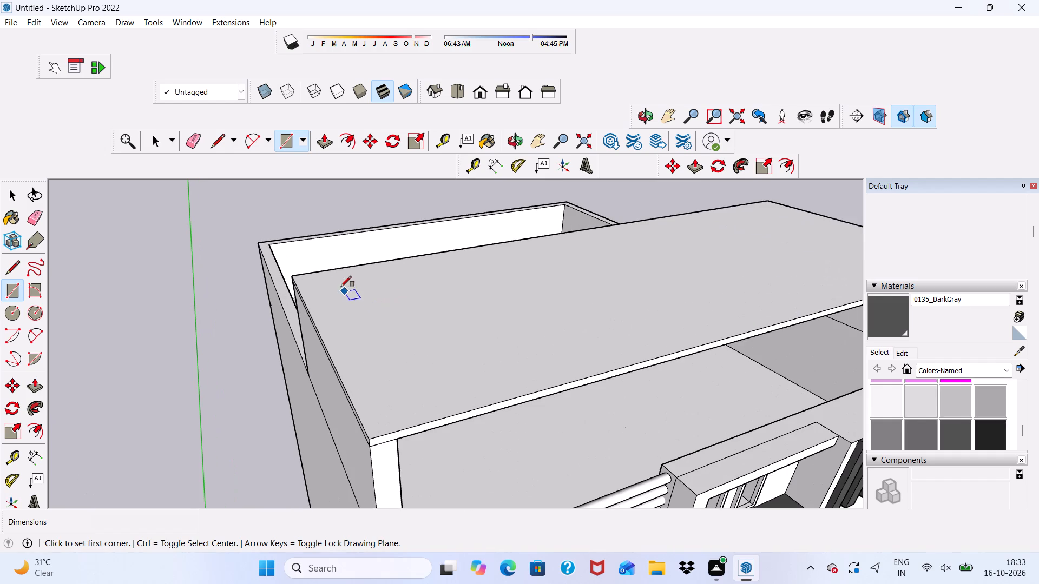
click(344, 277)
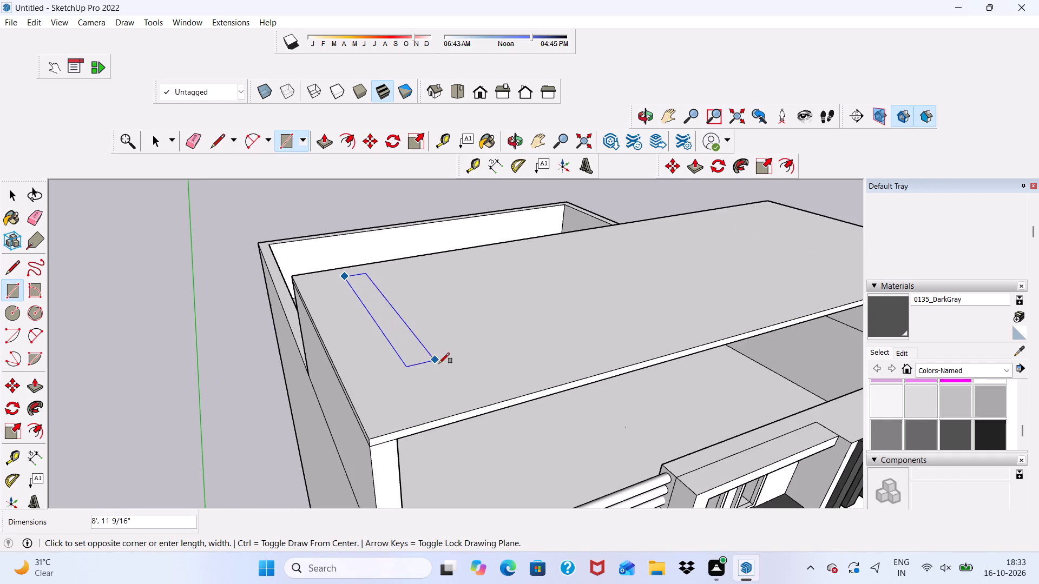
click(480, 383)
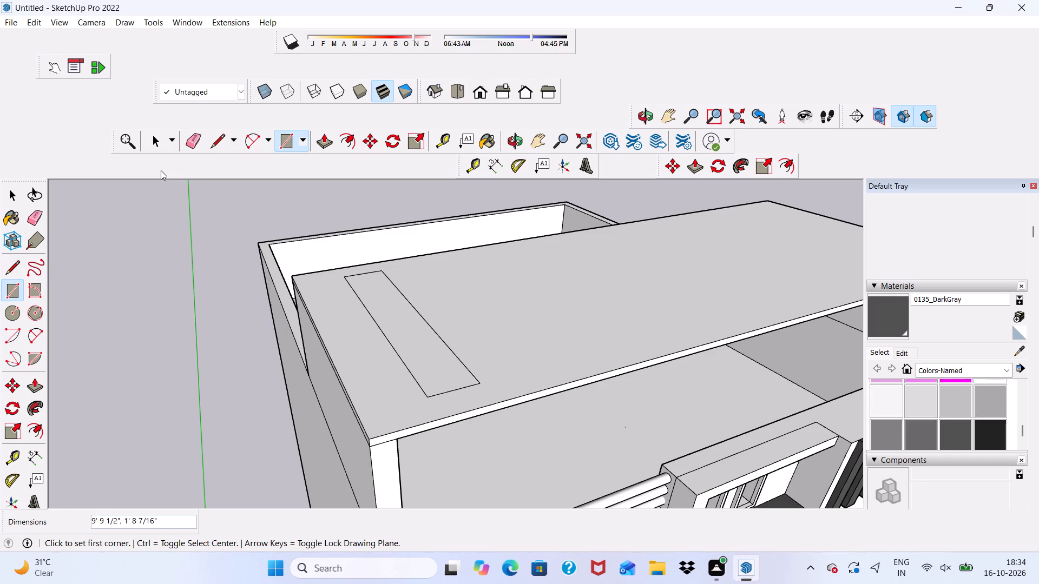
key(space)
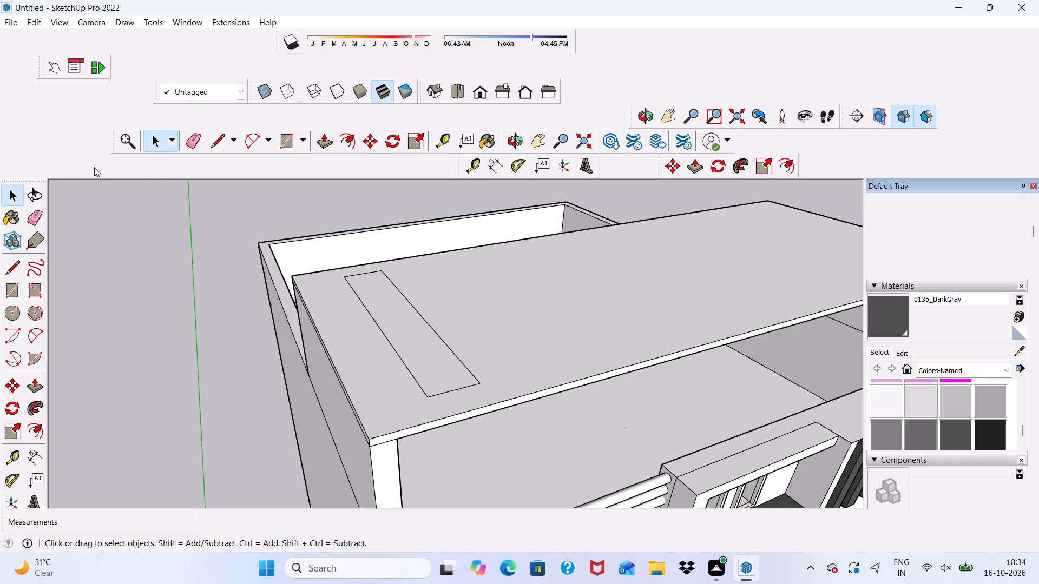
Copy the rectangle along the roof slab at about 3' 8" spacing and multiply it to six evenly spaced copies.
scroll(76, 168, down, 4)
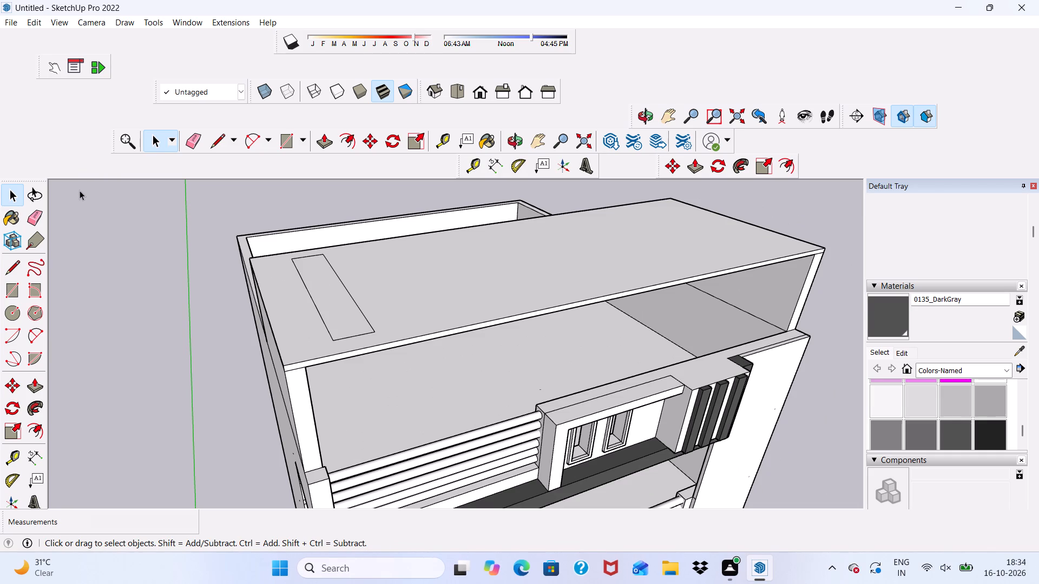
scroll(80, 190, down, 2)
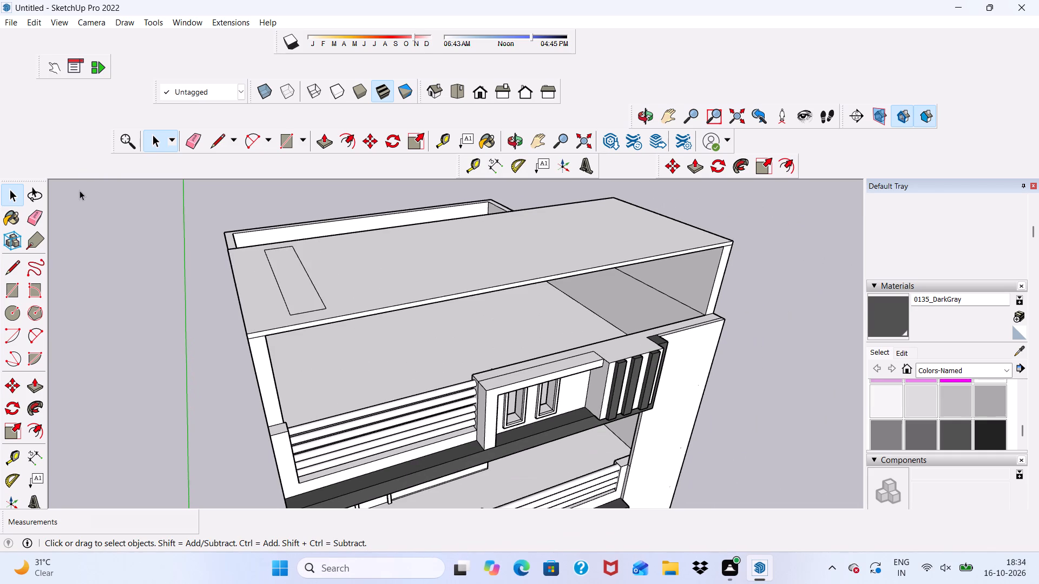
scroll(211, 242, up, 1)
double_click(305, 271)
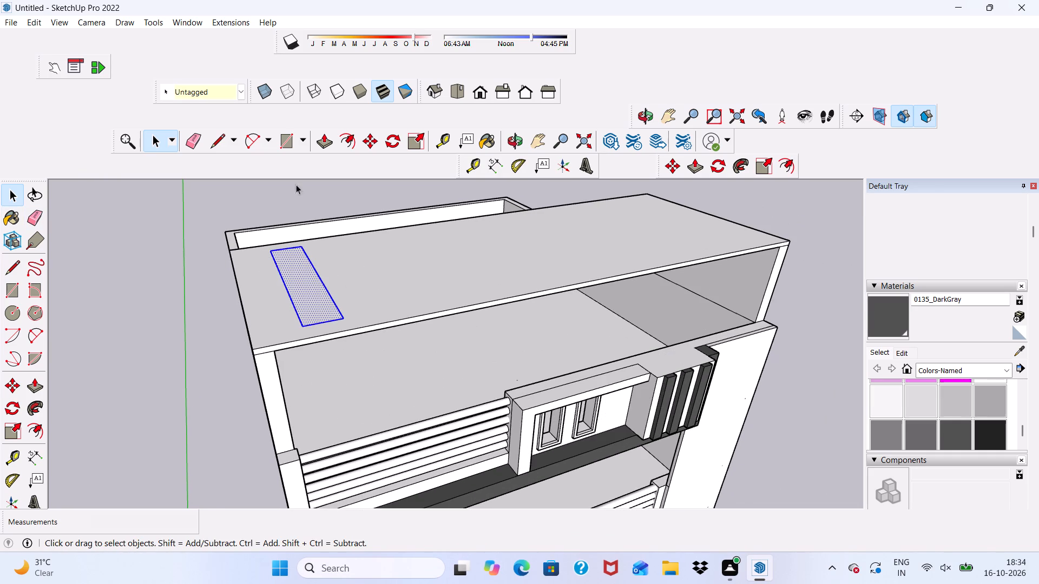
click(363, 143)
click(309, 274)
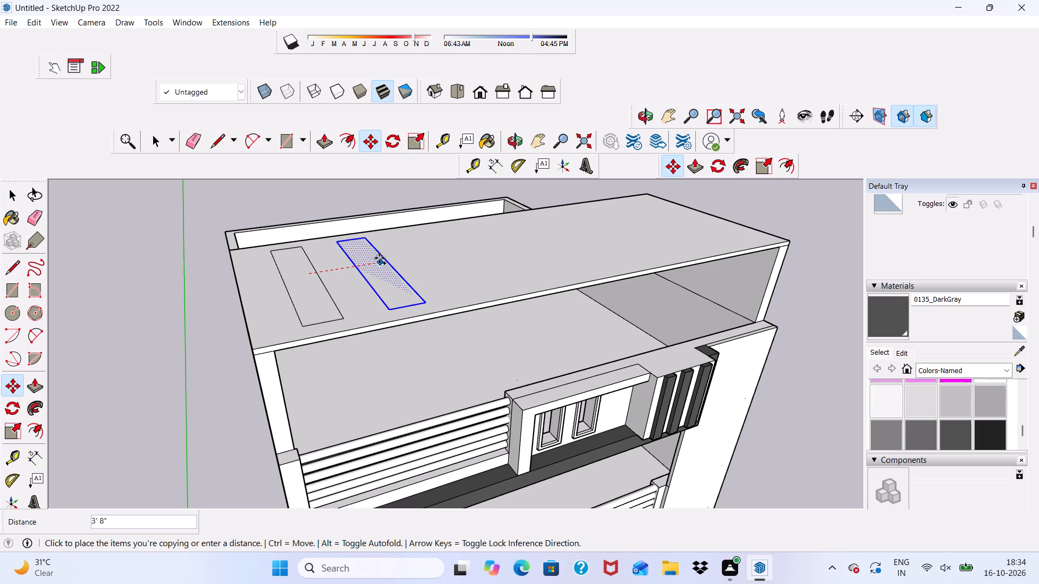
click(379, 258)
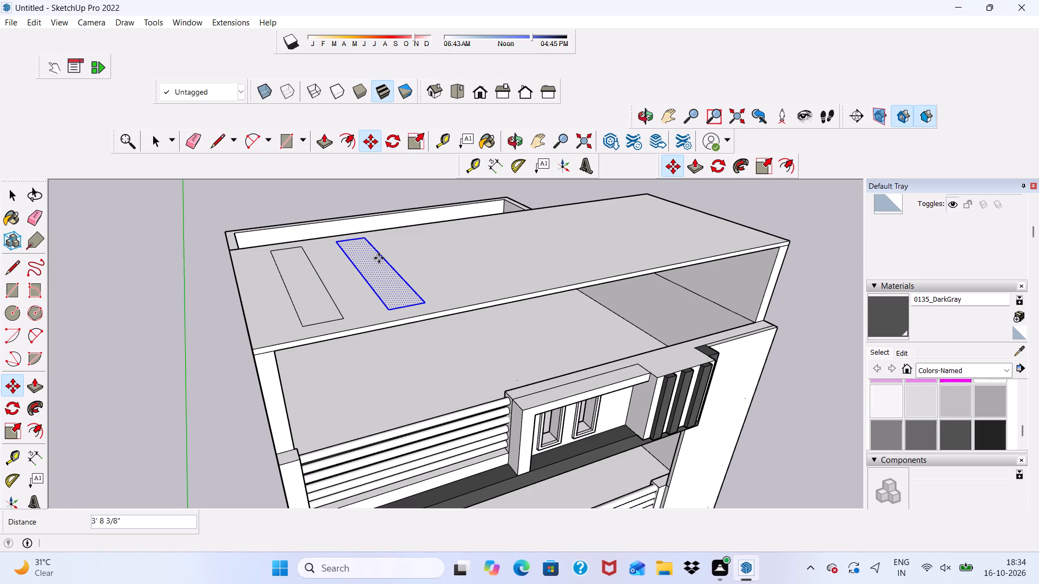
key(shift+asterisk)
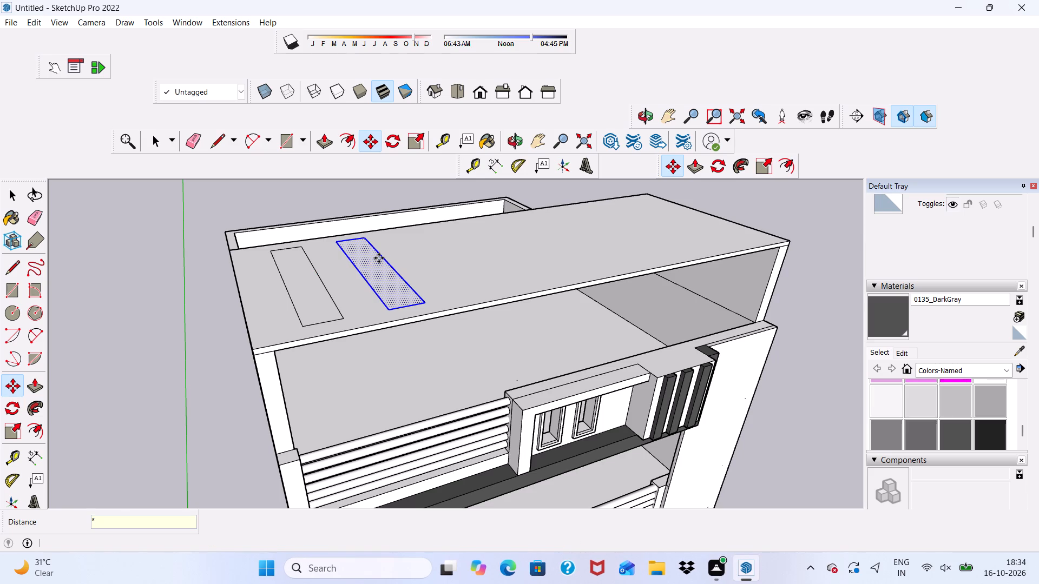
key(6)
key(Return)
Examine the row of rectangles and the canopy from above and from the building's front.
scroll(438, 362, down, 3)
middle_drag(445, 370, 335, 380)
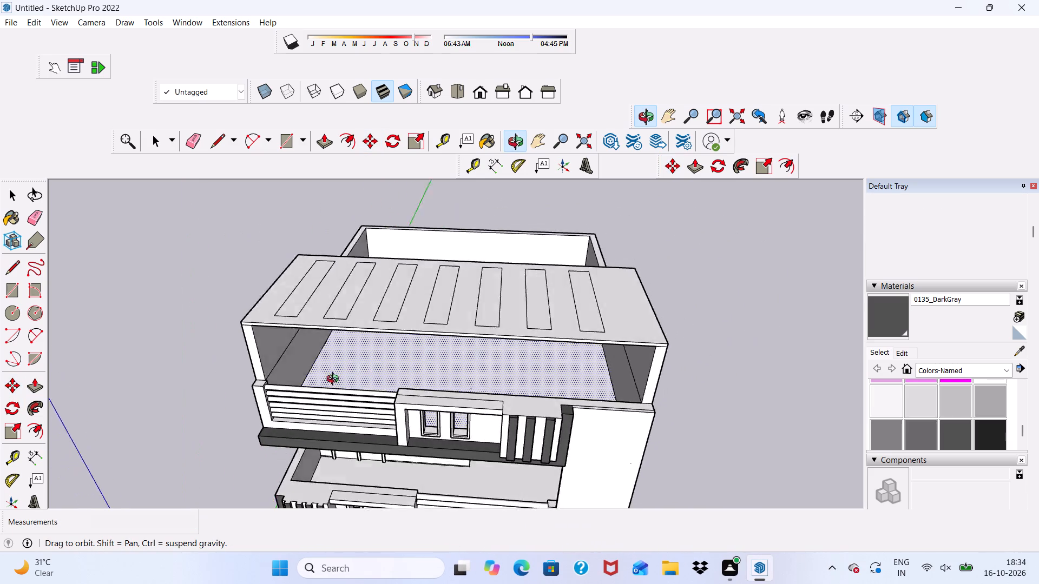
middle_drag(335, 380, 351, 271)
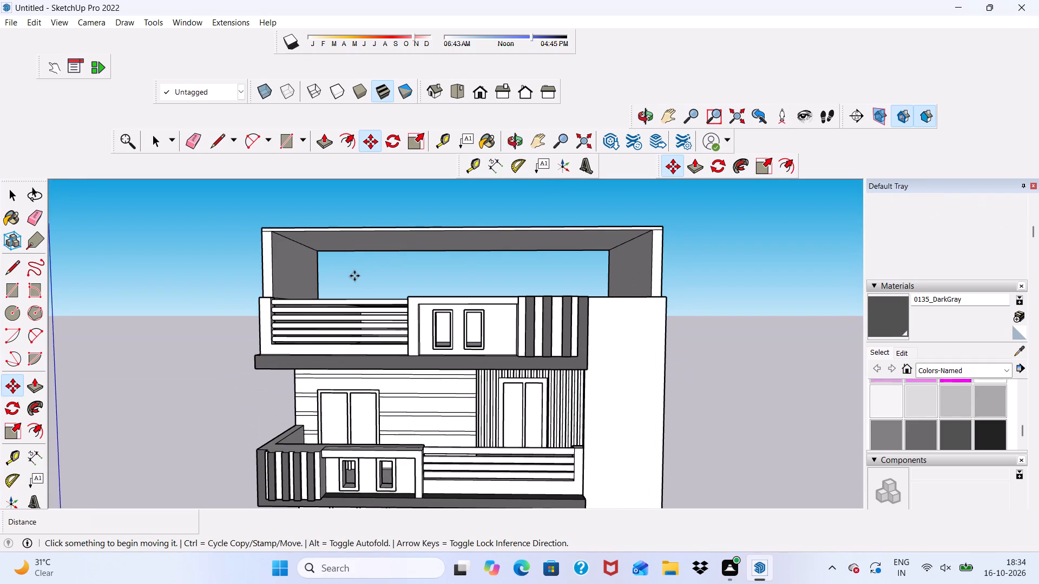
scroll(354, 276, down, 2)
middle_drag(354, 276, 401, 281)
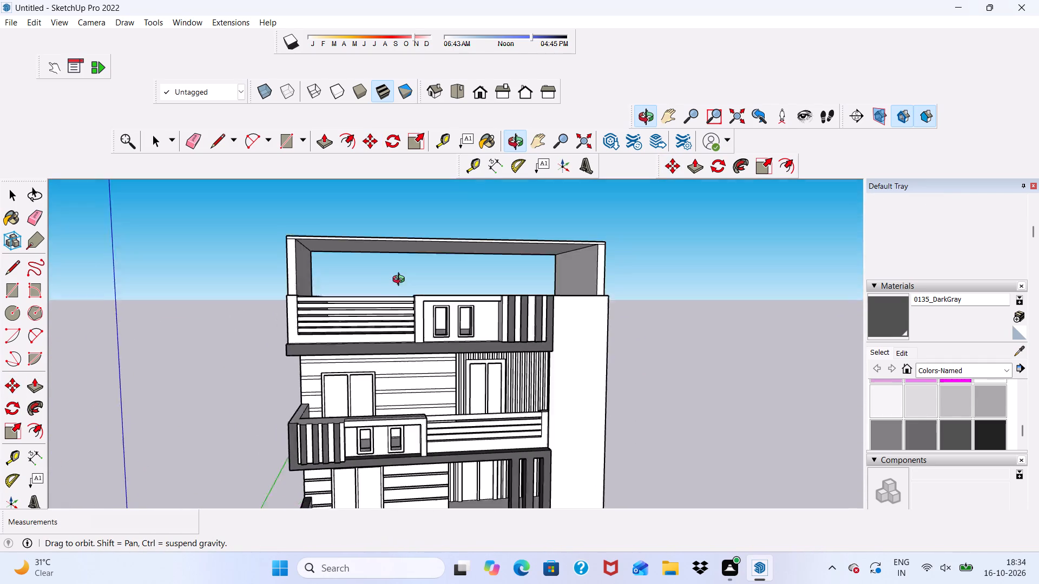
middle_drag(401, 281, 413, 278)
scroll(453, 231, up, 5)
scroll(453, 231, down, 2)
middle_drag(457, 235, 447, 355)
key(space)
scroll(434, 296, up, 4)
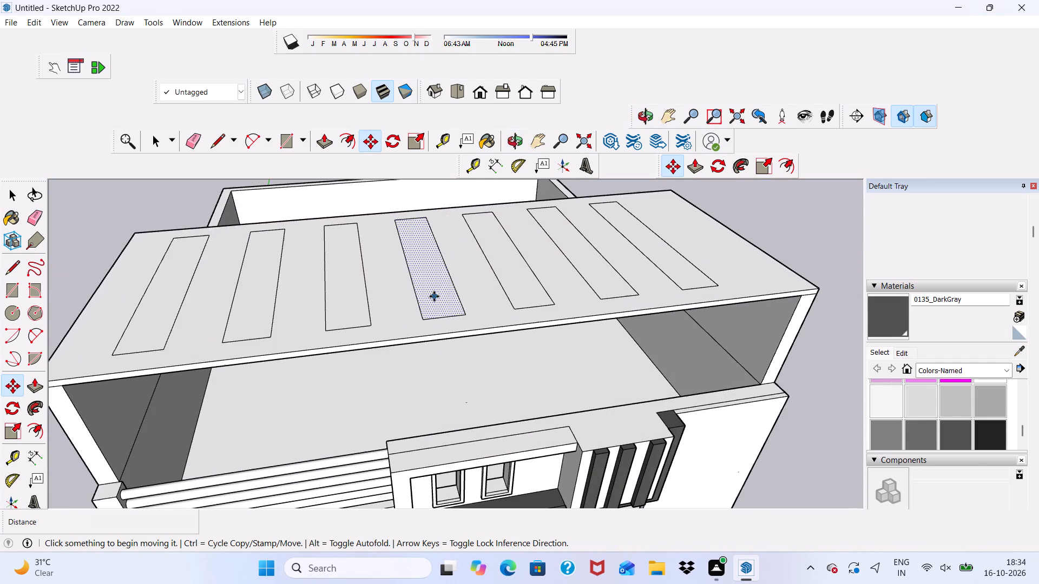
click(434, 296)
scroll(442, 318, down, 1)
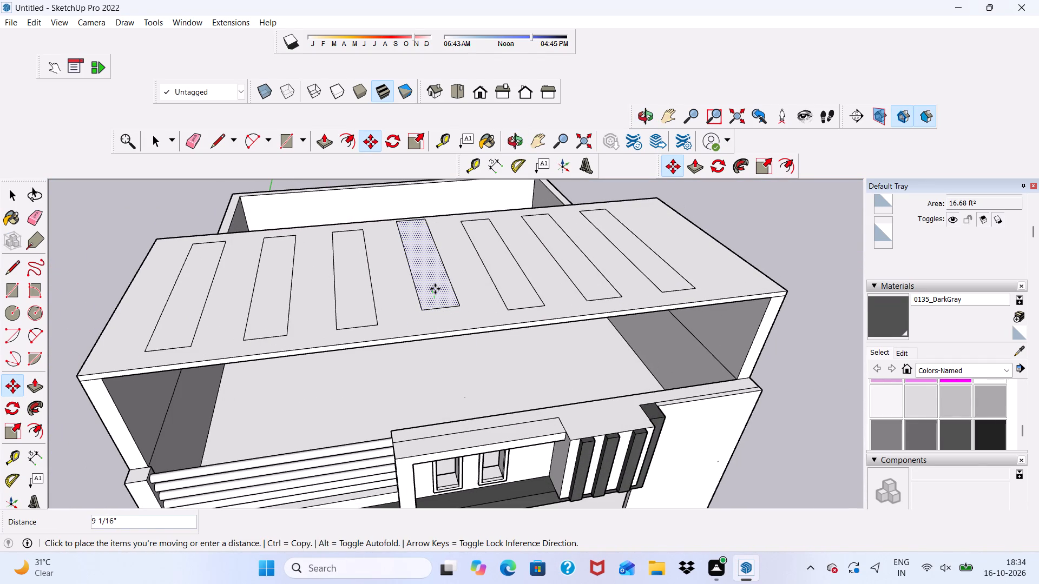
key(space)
Push/Pull the middle rectangle down 8' 3 5/8" from the roof slab to the terrace floor to form a pillar.
click(439, 293)
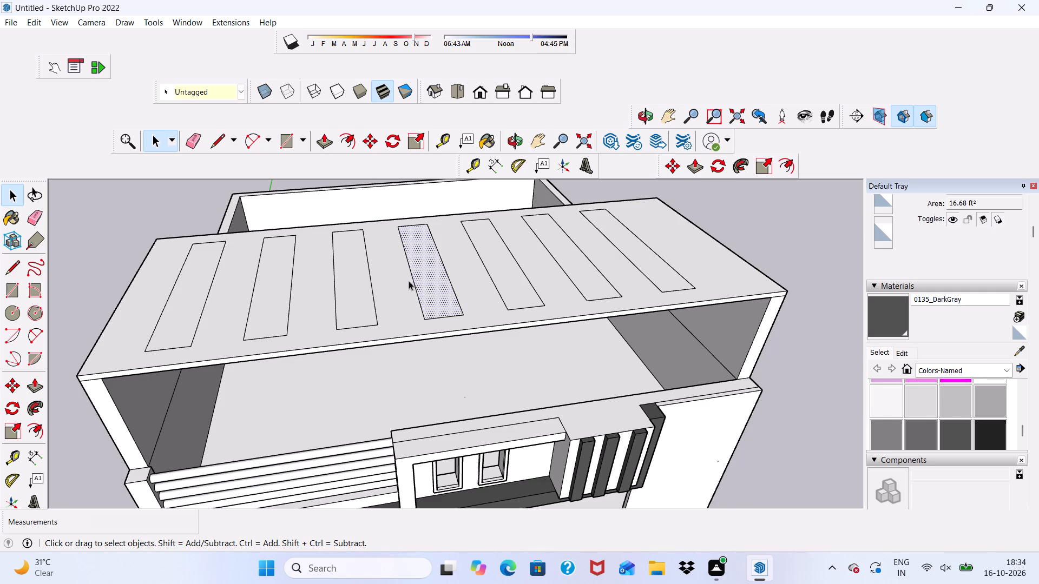
click(321, 143)
click(424, 264)
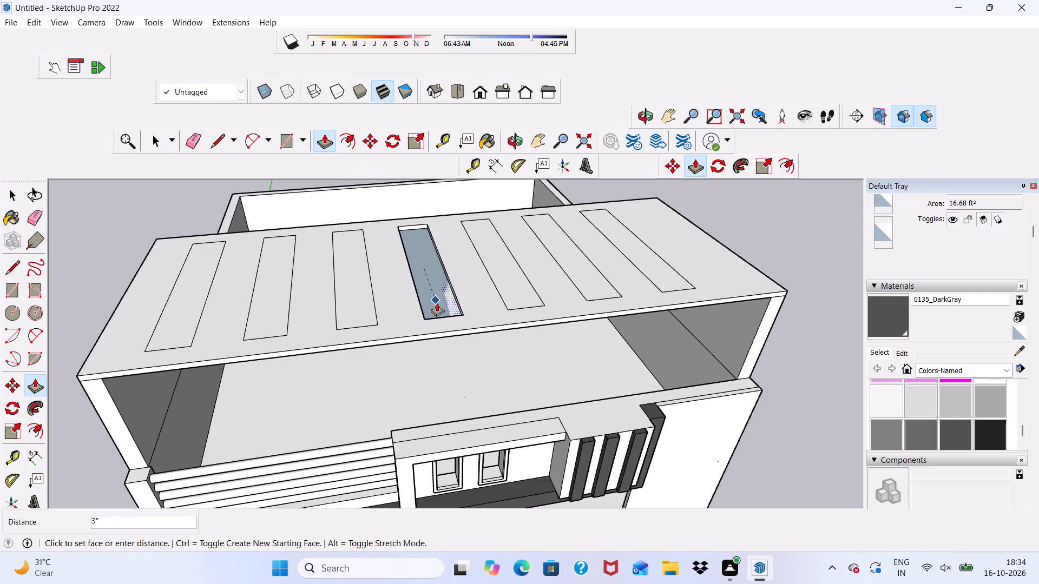
scroll(457, 372, down, 2)
middle_drag(457, 372, 458, 373)
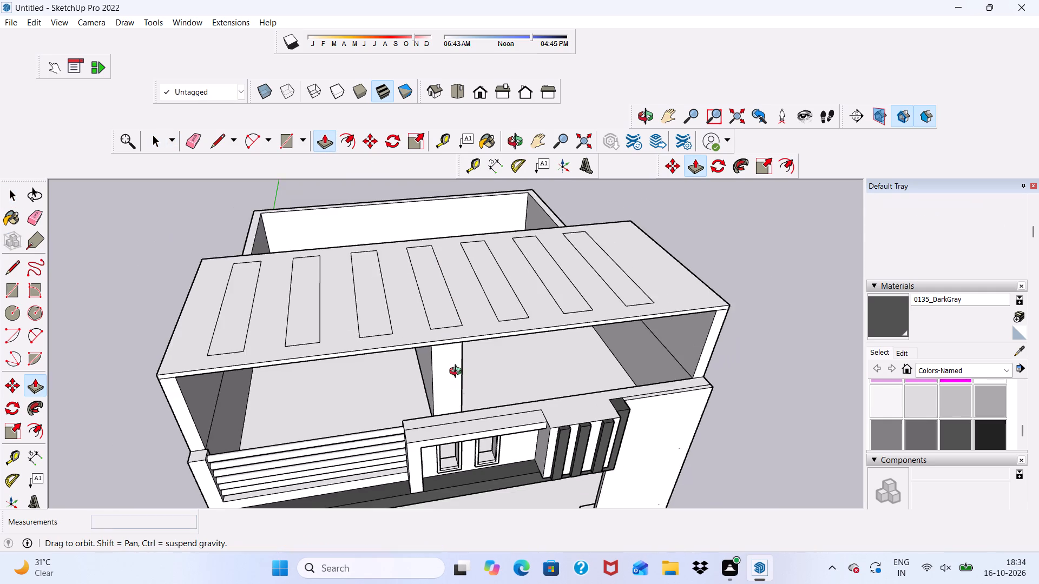
middle_drag(458, 373, 545, 327)
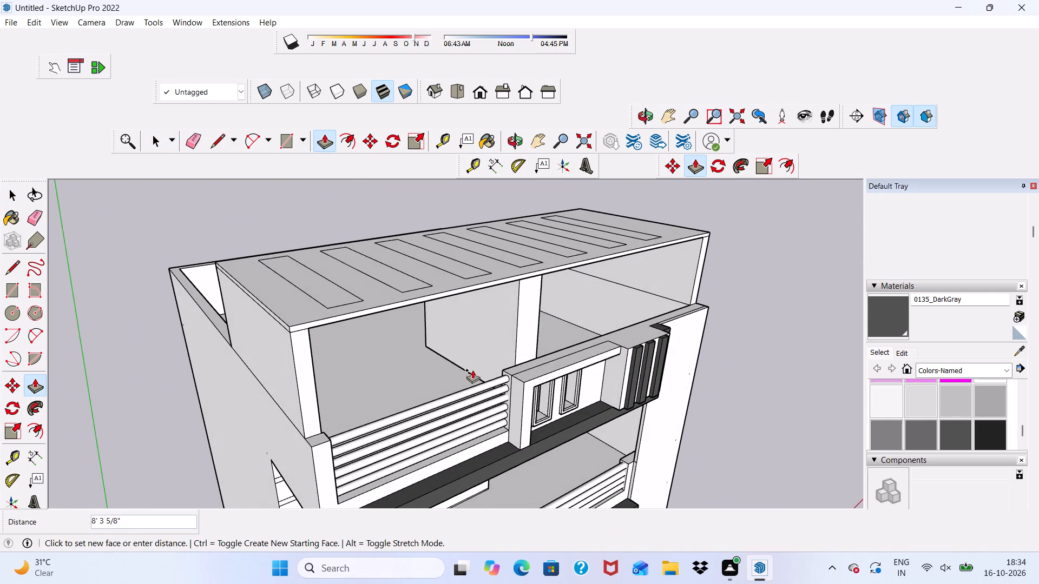
scroll(451, 382, up, 1)
scroll(404, 380, up, 1)
click(398, 377)
Examine the new middle pillar and the canopy from the front, from a distance and from above.
middle_drag(405, 371, 370, 323)
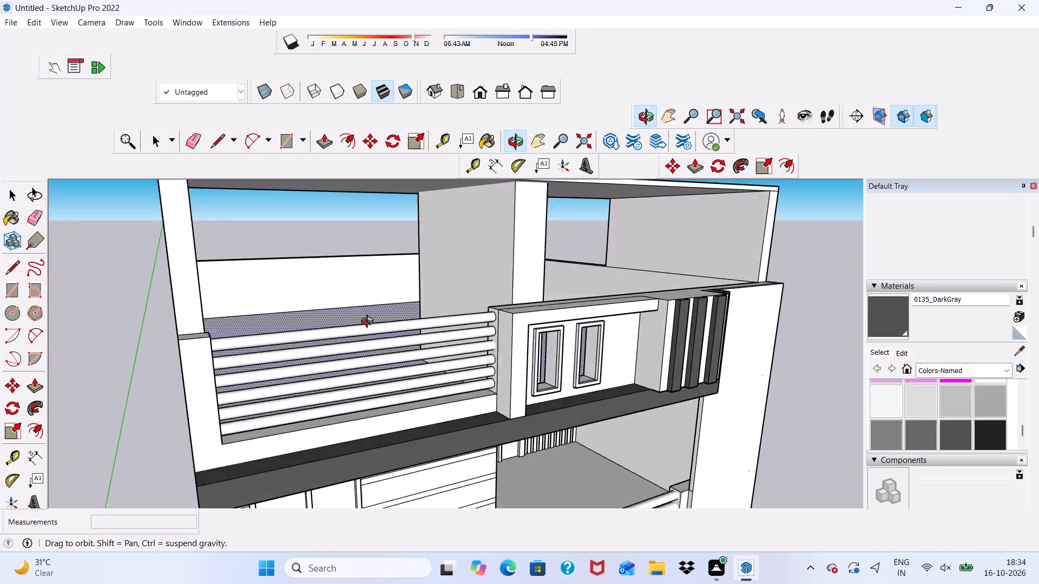
middle_drag(370, 323, 235, 334)
scroll(235, 334, down, 1)
scroll(235, 335, up, 1)
scroll(235, 335, down, 7)
key(space)
scroll(209, 402, up, 3)
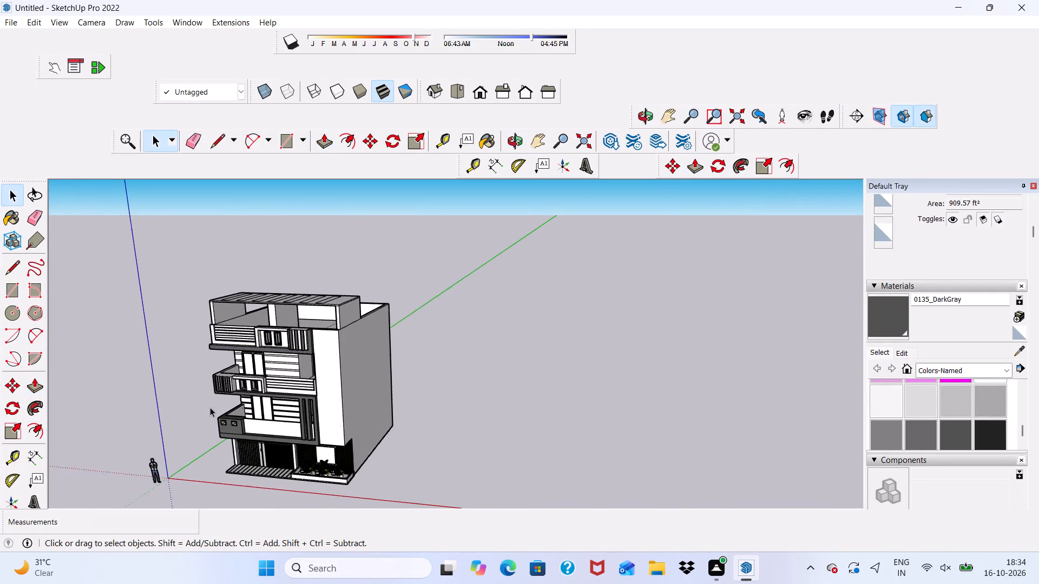
scroll(210, 407, up, 10)
scroll(186, 308, up, 7)
middle_drag(190, 311, 275, 300)
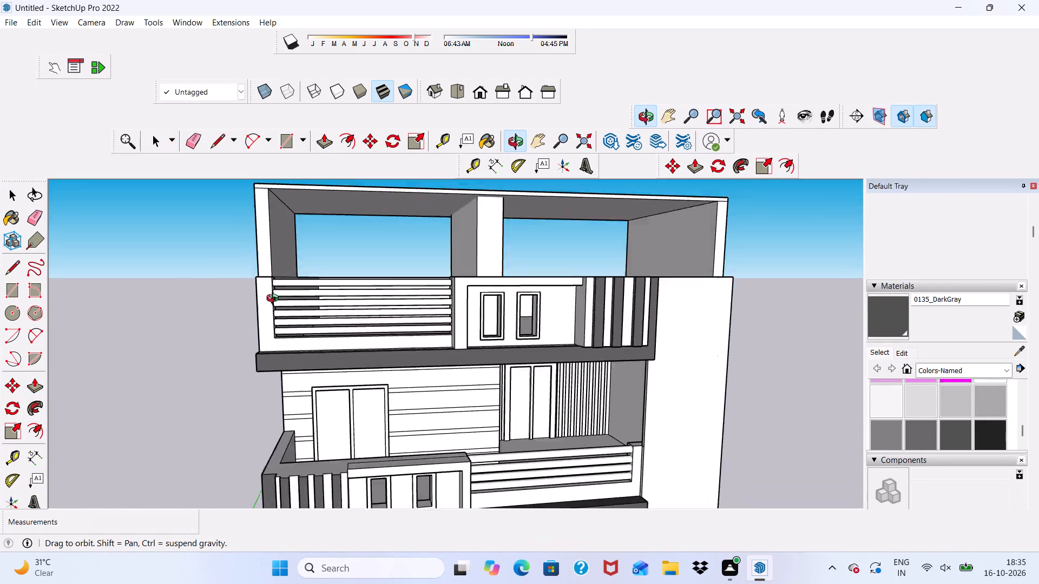
middle_drag(275, 300, 301, 358)
scroll(301, 358, up, 2)
scroll(302, 296, down, 6)
scroll(393, 190, up, 6)
scroll(392, 202, down, 3)
scroll(403, 294, down, 1)
middle_drag(409, 297, 384, 322)
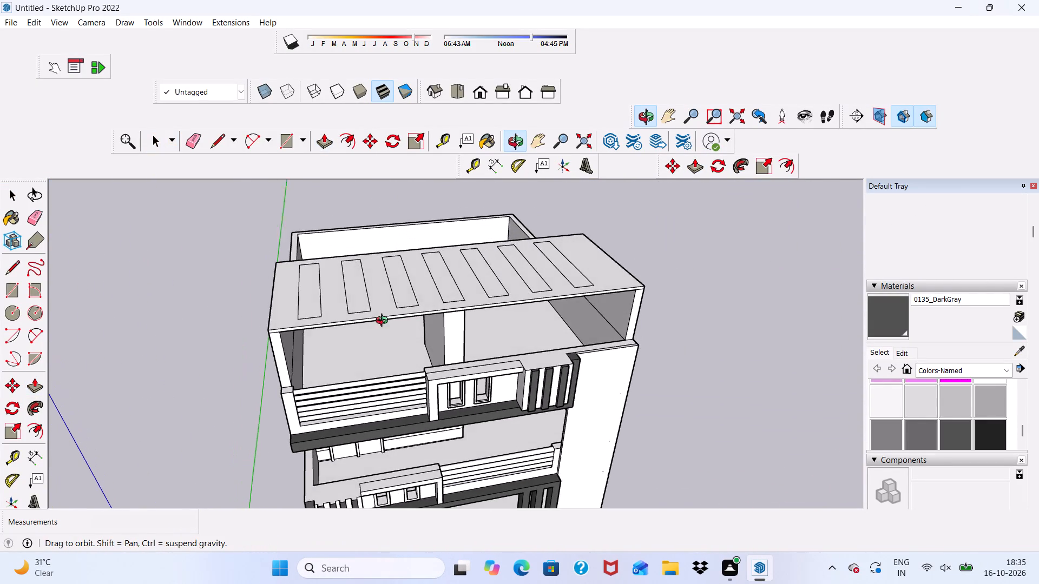
middle_drag(384, 322, 380, 321)
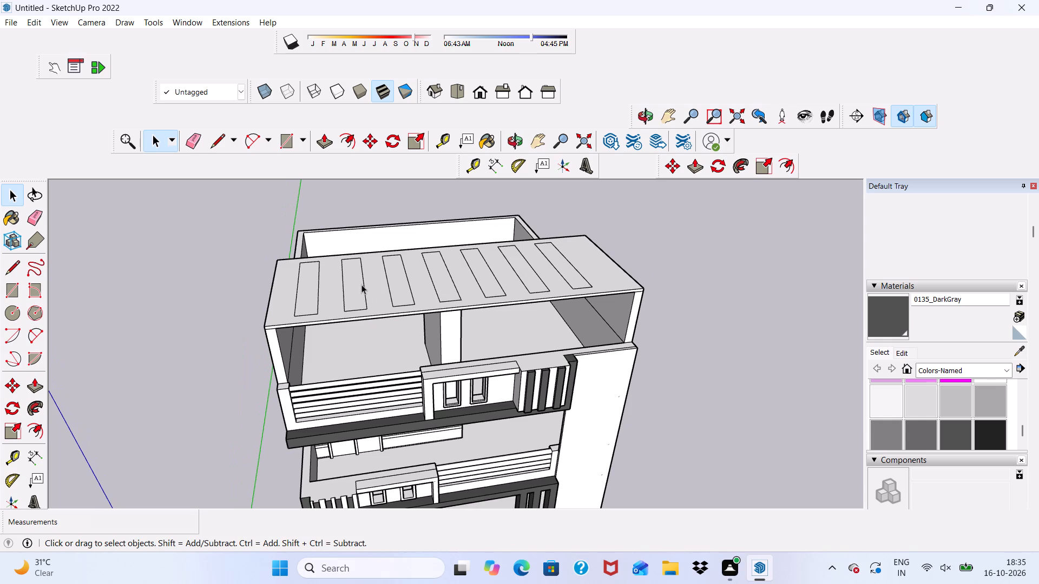
Push/Pull the three roof rectangles on the horizontal-railing side of the middle pillar down 3" to cut openings through the slab.
scroll(357, 283, up, 4)
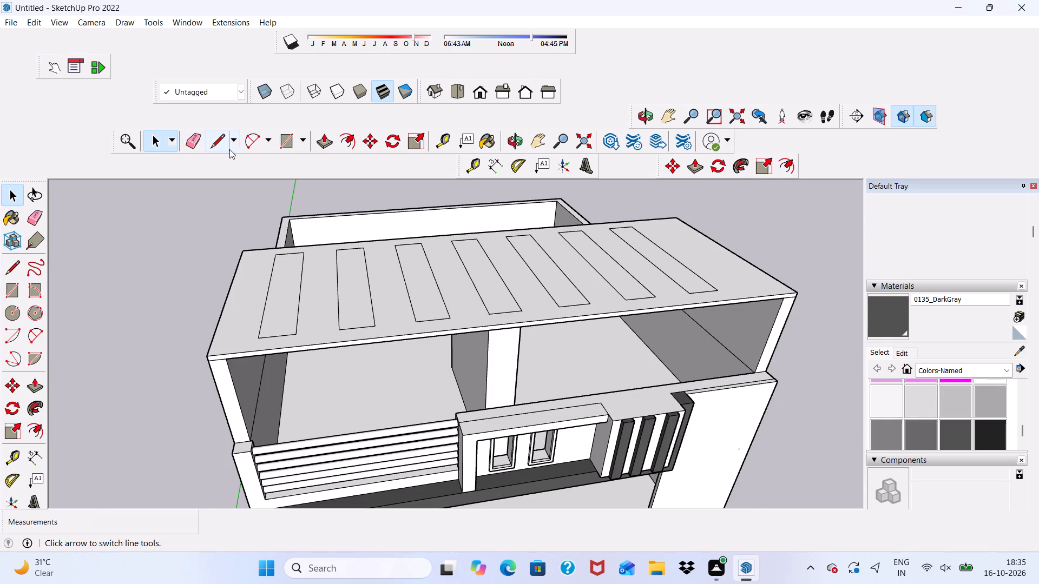
click(325, 144)
click(277, 311)
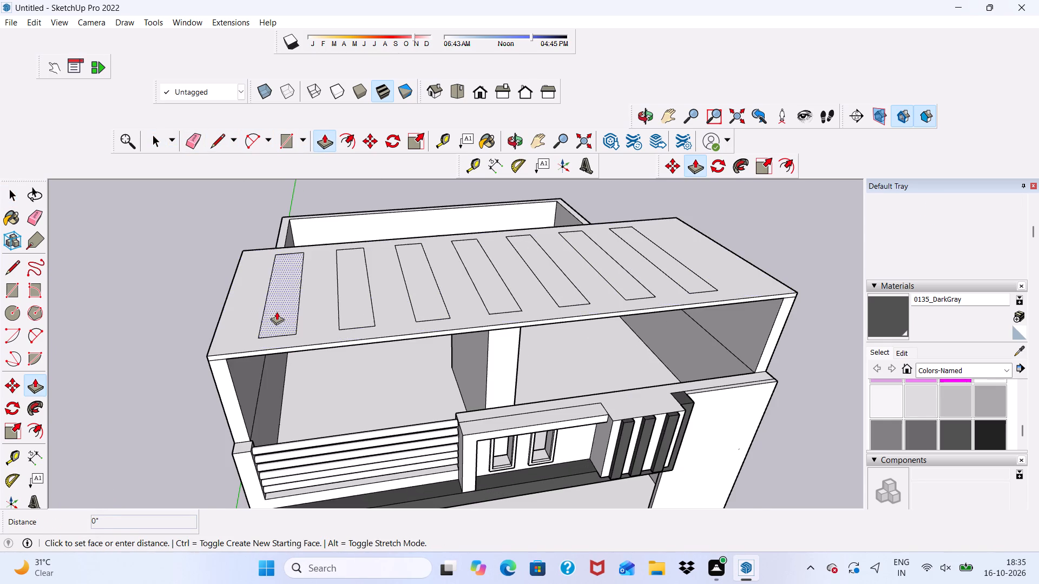
scroll(301, 362, up, 9)
click(303, 342)
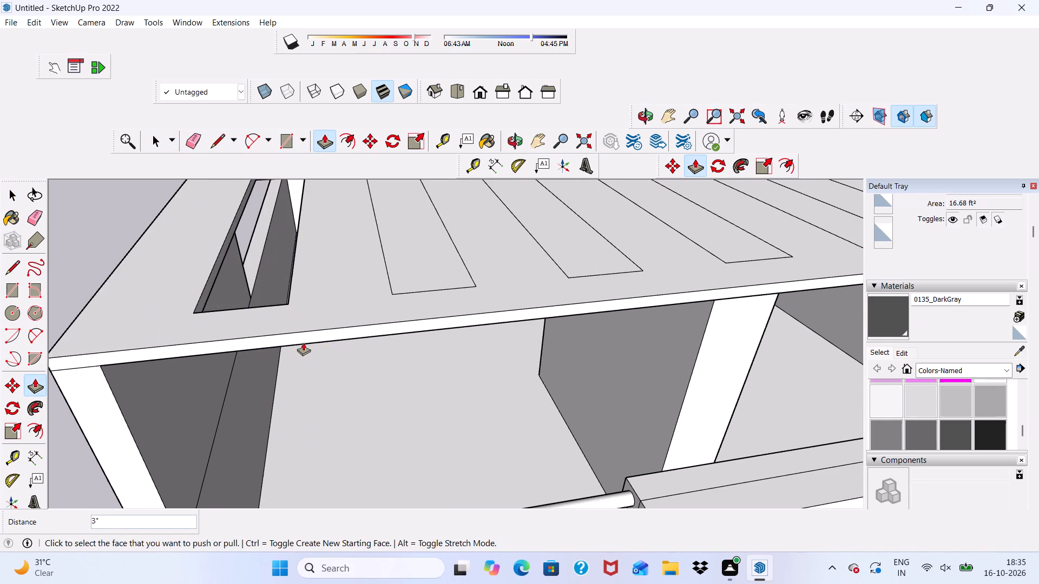
click(437, 258)
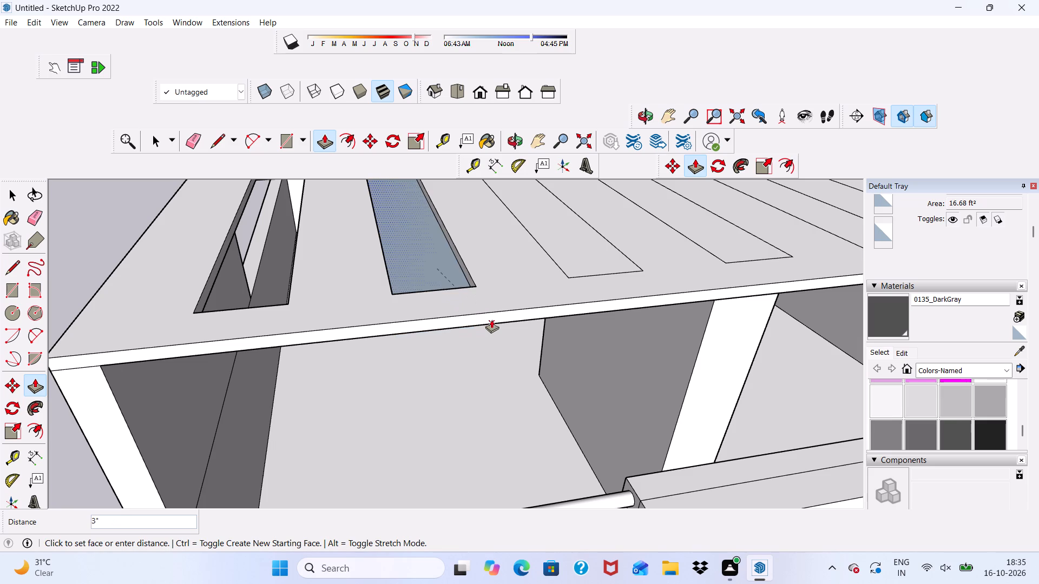
click(491, 322)
scroll(442, 323, down, 3)
click(531, 266)
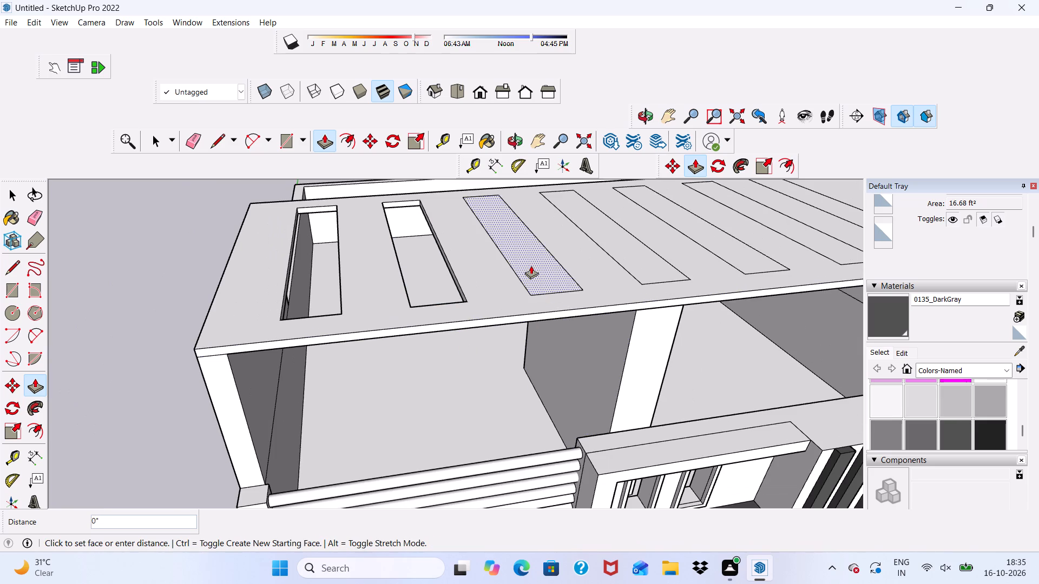
click(573, 314)
Push/Pull the three remaining rectangles on the vertical-fin side of the middle pillar 3" through the roof slab to open them.
scroll(429, 315, down, 5)
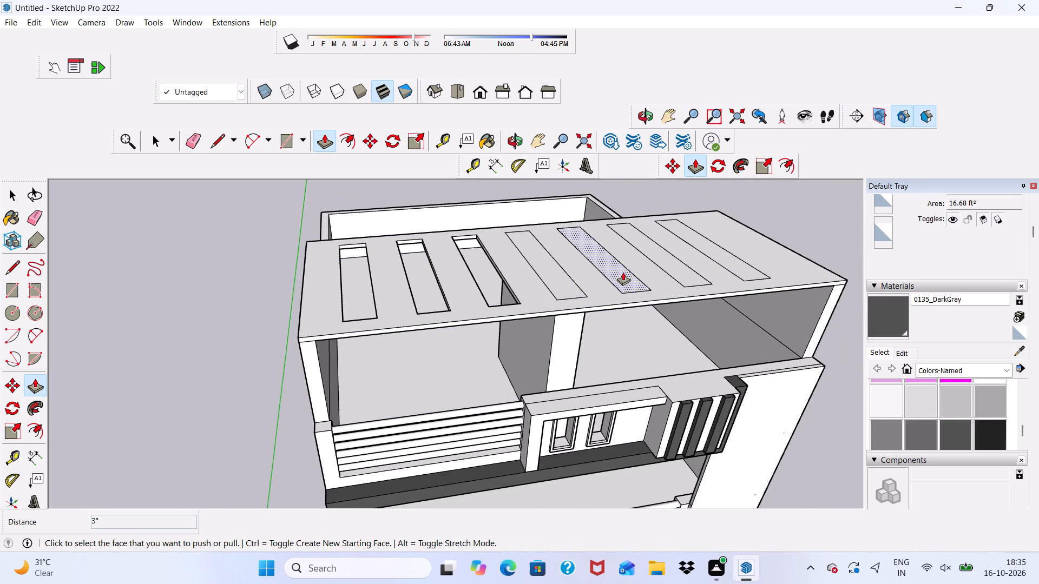
scroll(623, 275, up, 1)
click(623, 275)
scroll(629, 306, up, 6)
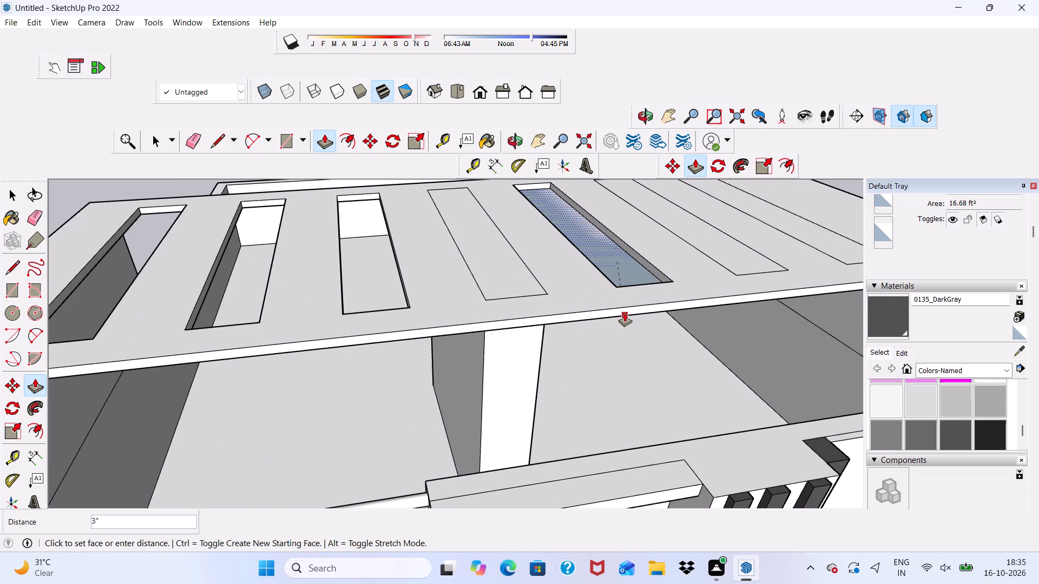
click(624, 313)
scroll(715, 254, up, 1)
click(715, 248)
scroll(726, 302, up, 1)
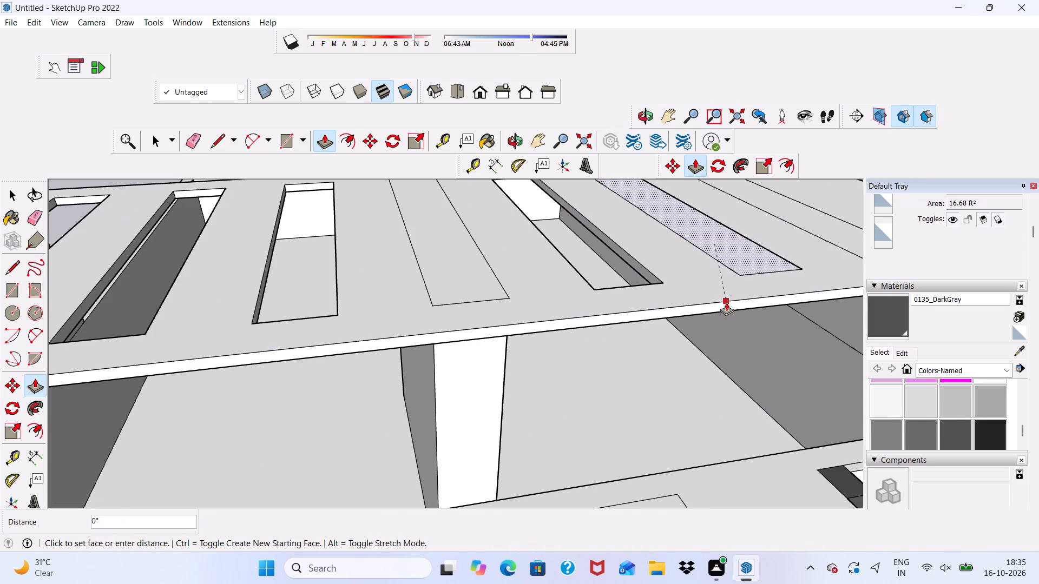
click(718, 313)
scroll(447, 293, down, 7)
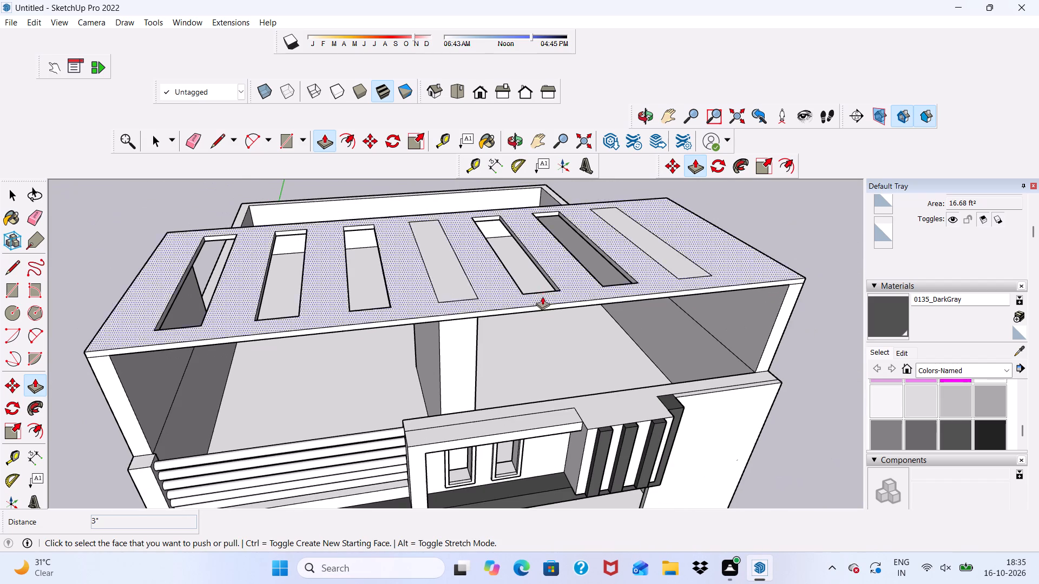
click(672, 261)
scroll(653, 304, up, 2)
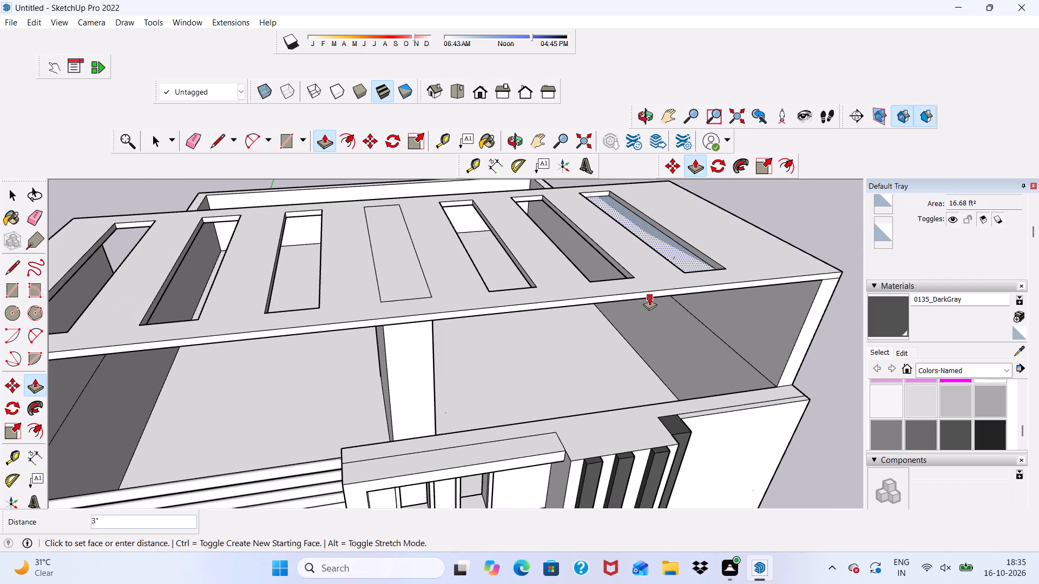
click(649, 297)
Examine the canopy's slab openings and the whole building from below, from above and from the front.
scroll(551, 284, down, 6)
middle_drag(594, 311, 560, 160)
scroll(569, 161, up, 2)
scroll(568, 210, down, 7)
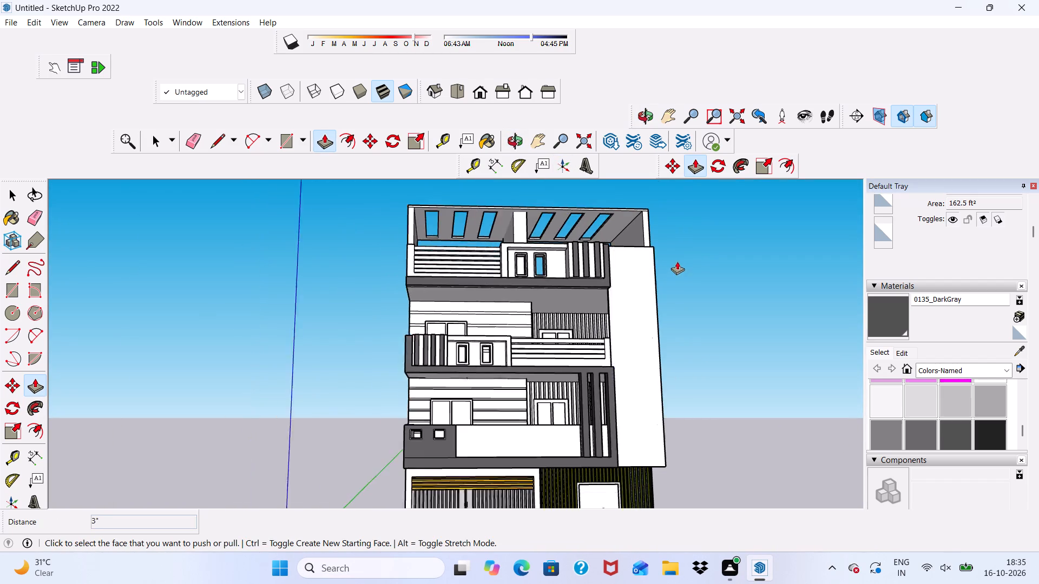
scroll(677, 261, down, 1)
scroll(572, 210, up, 5)
middle_drag(458, 218, 556, 352)
scroll(513, 356, up, 5)
scroll(513, 355, down, 4)
middle_drag(537, 353, 517, 307)
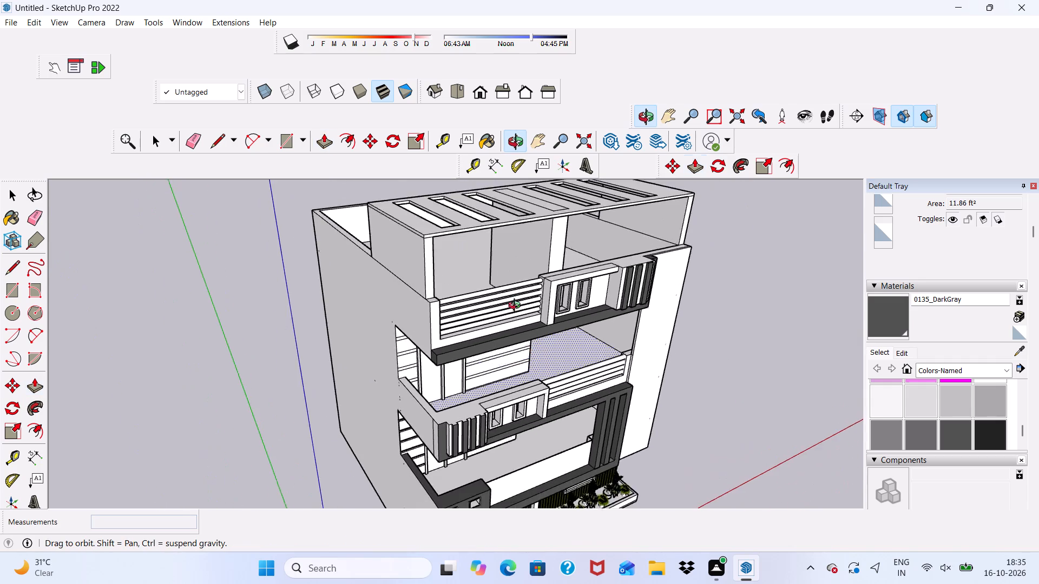
middle_drag(517, 307, 446, 290)
scroll(452, 294, down, 5)
middle_drag(509, 330, 437, 249)
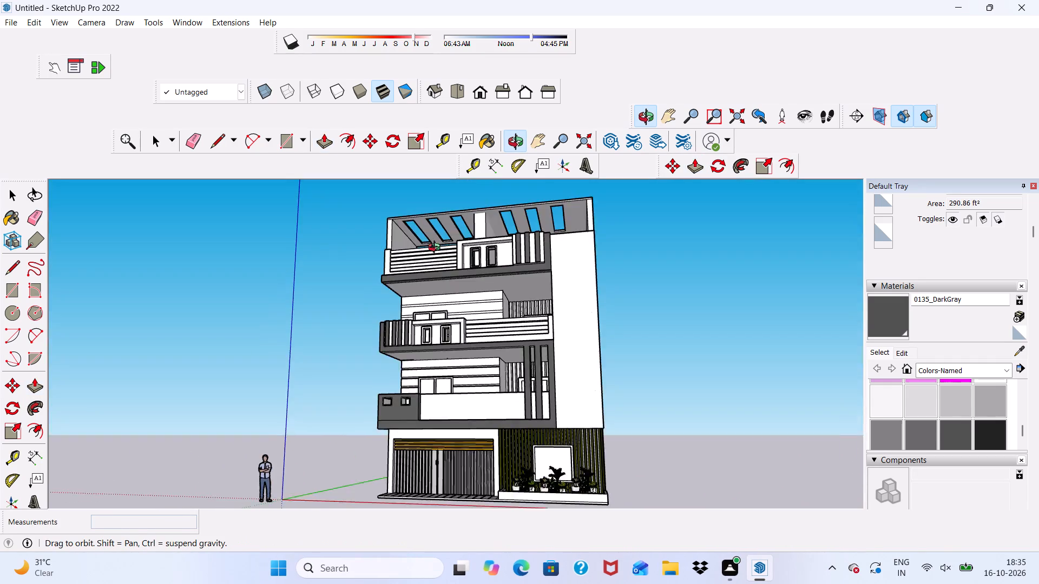
middle_drag(437, 249, 525, 262)
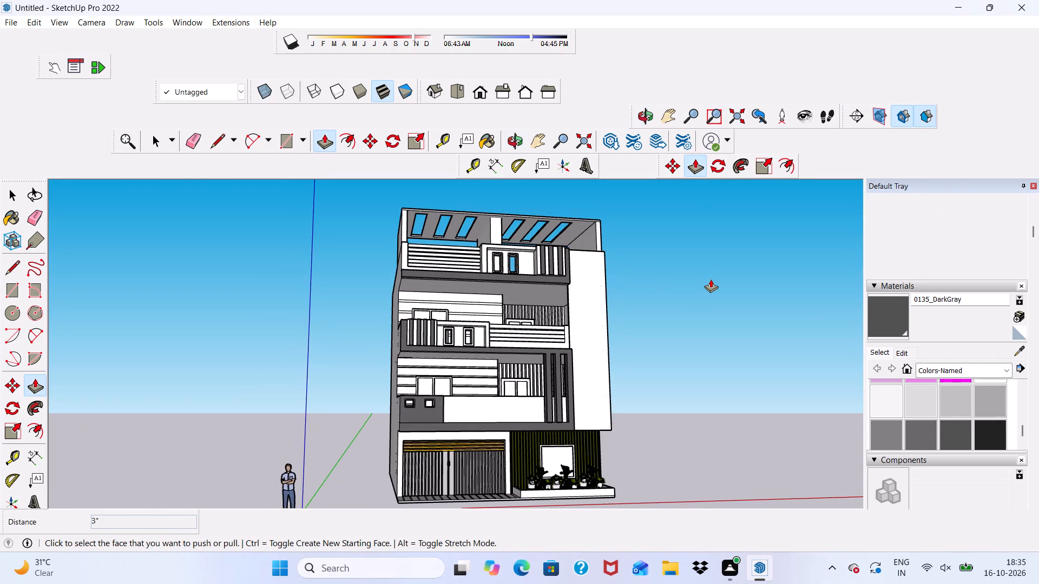
key(space)
scroll(711, 279, up, 3)
scroll(633, 225, down, 7)
middle_drag(636, 324, 640, 327)
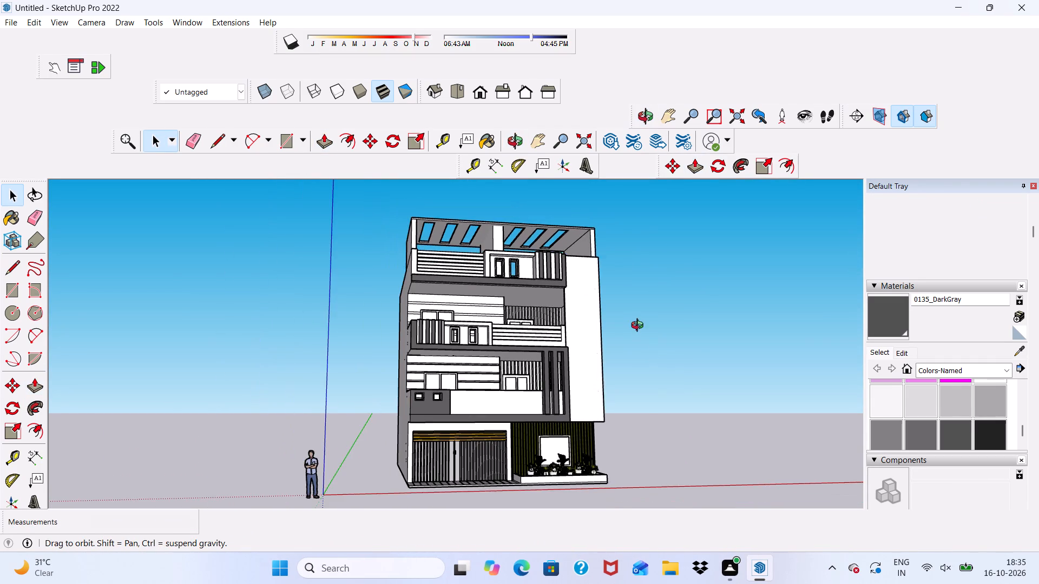
middle_drag(640, 327, 606, 379)
scroll(430, 307, up, 5)
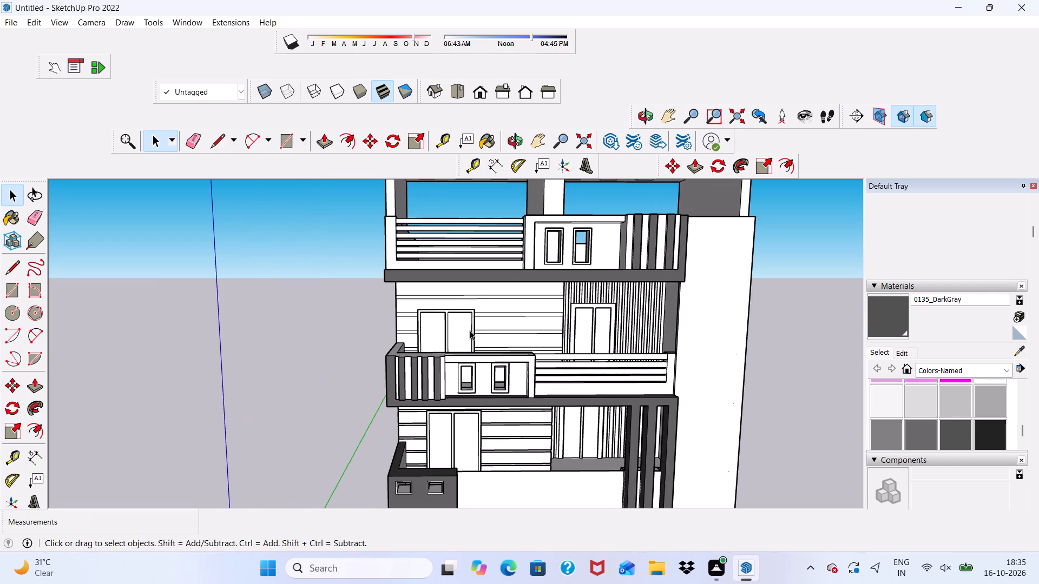
Browse the Colors-Named material library for a suitable paint colour.
scroll(1023, 581, up, 1)
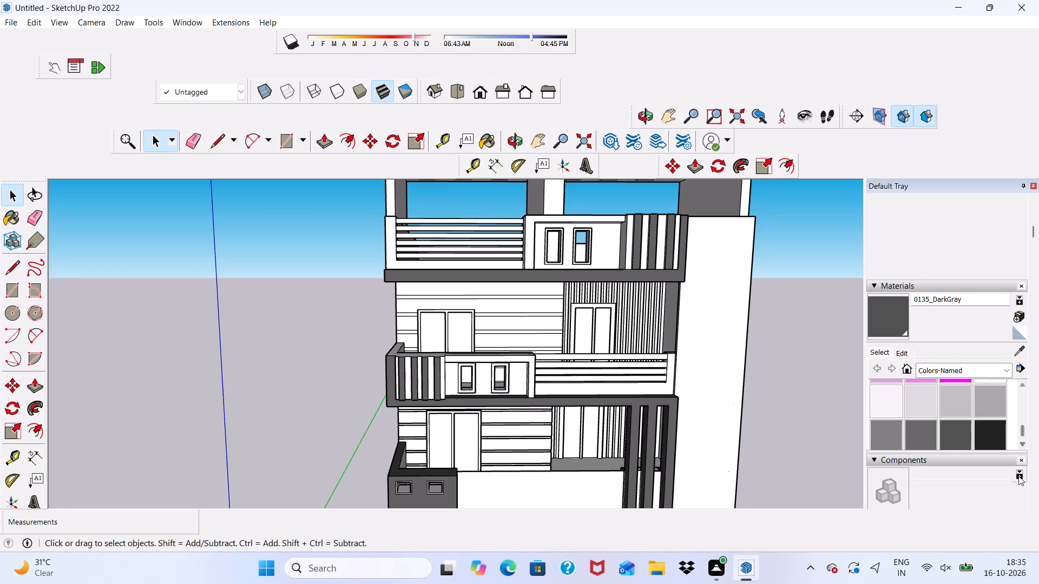
scroll(966, 437, down, 1)
scroll(957, 425, up, 3)
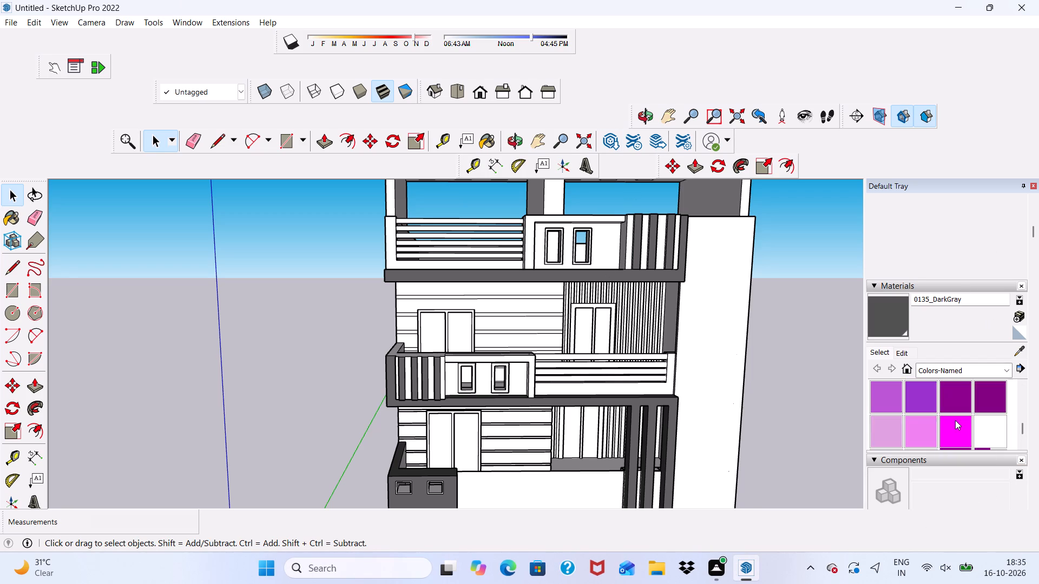
scroll(955, 420, up, 2)
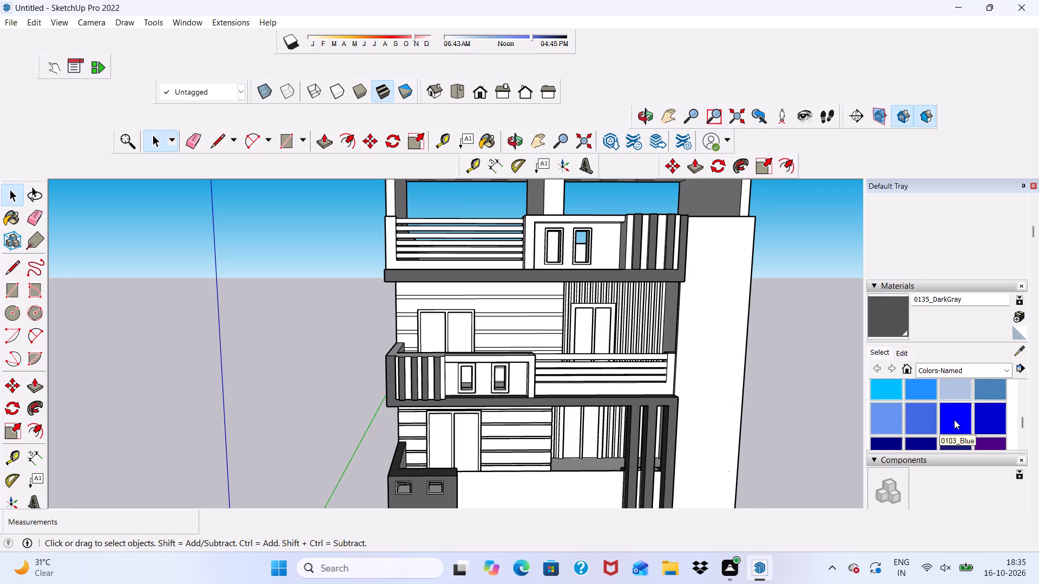
scroll(954, 420, up, 1)
click(1003, 370)
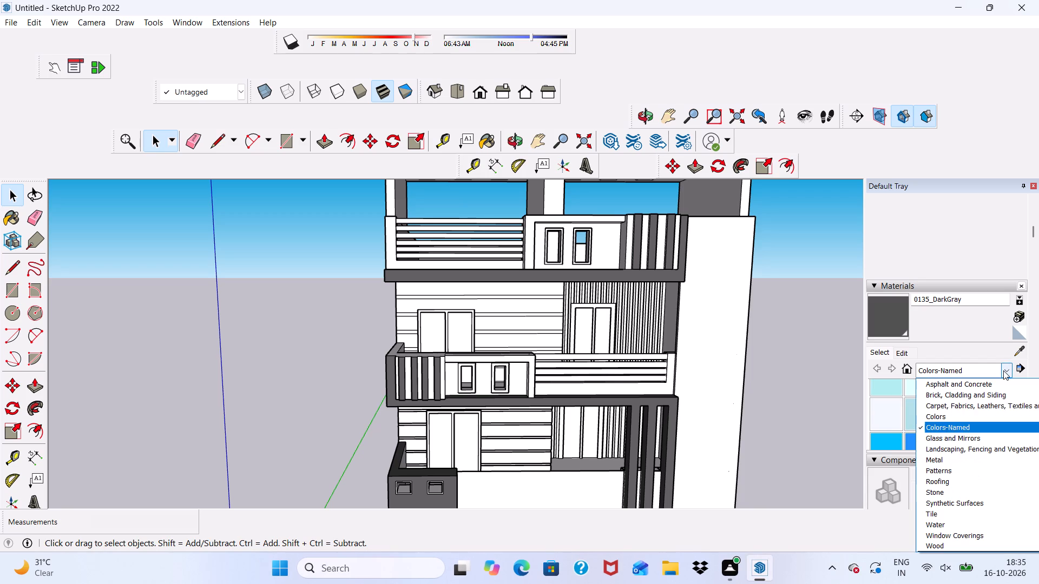
click(943, 427)
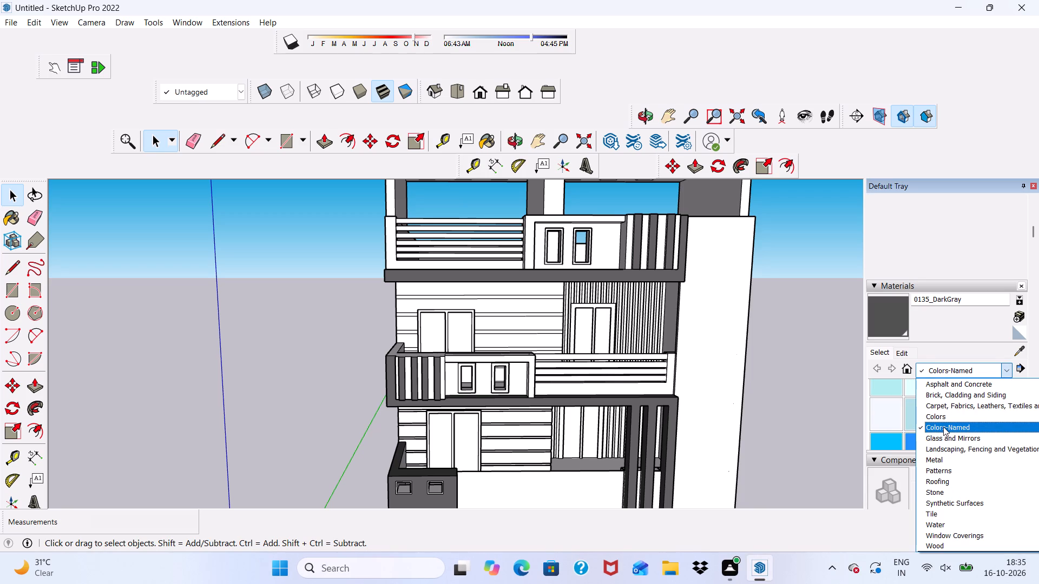
scroll(943, 427, down, 3)
scroll(943, 427, up, 1)
scroll(943, 427, down, 1)
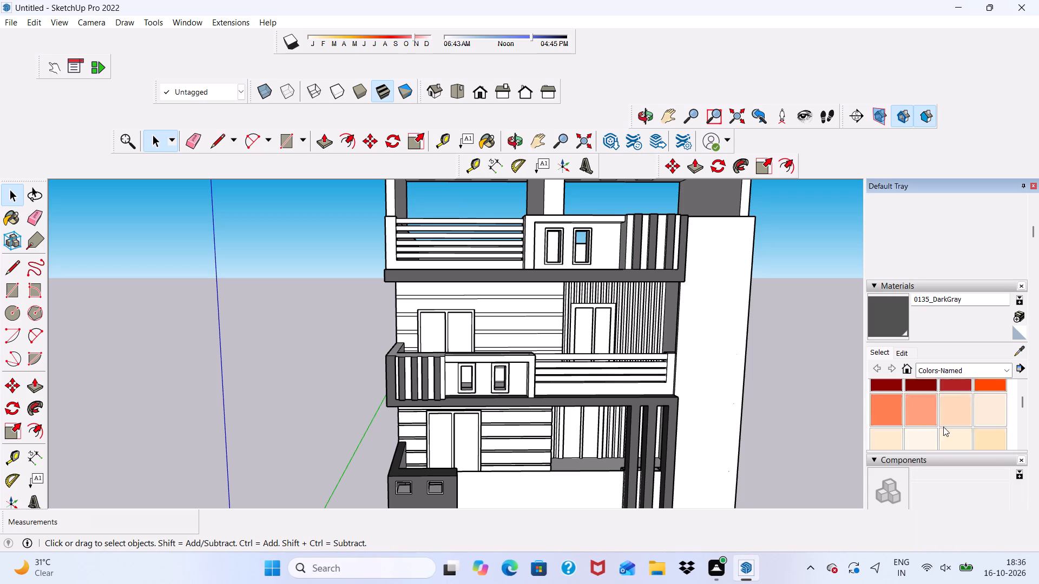
scroll(943, 427, down, 1)
scroll(943, 427, up, 2)
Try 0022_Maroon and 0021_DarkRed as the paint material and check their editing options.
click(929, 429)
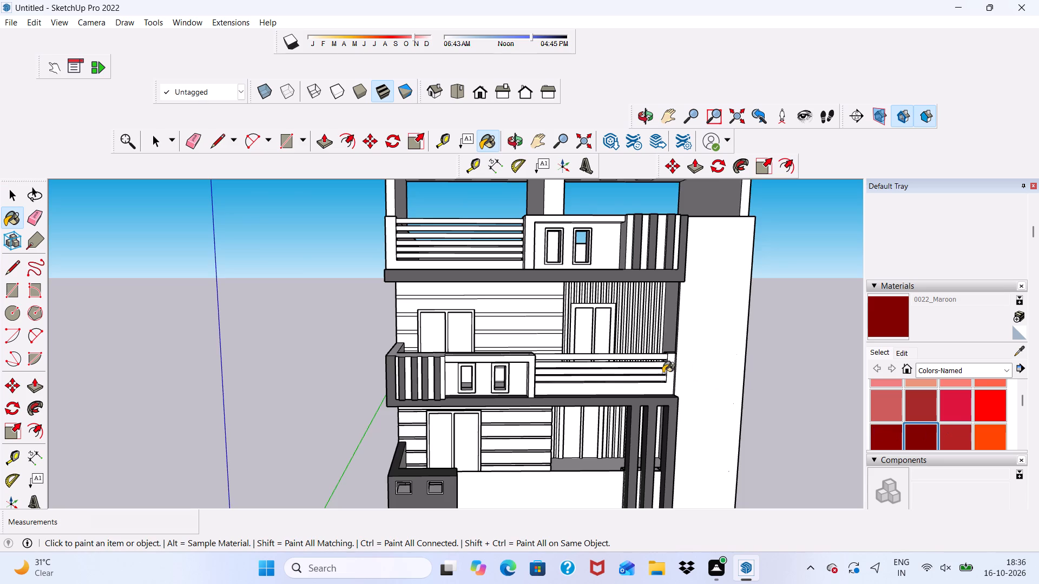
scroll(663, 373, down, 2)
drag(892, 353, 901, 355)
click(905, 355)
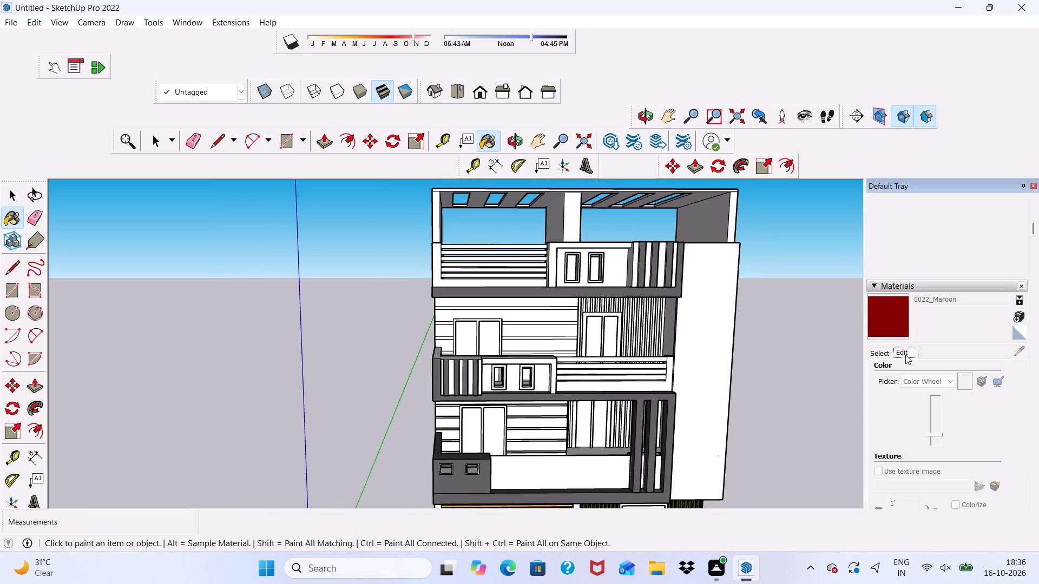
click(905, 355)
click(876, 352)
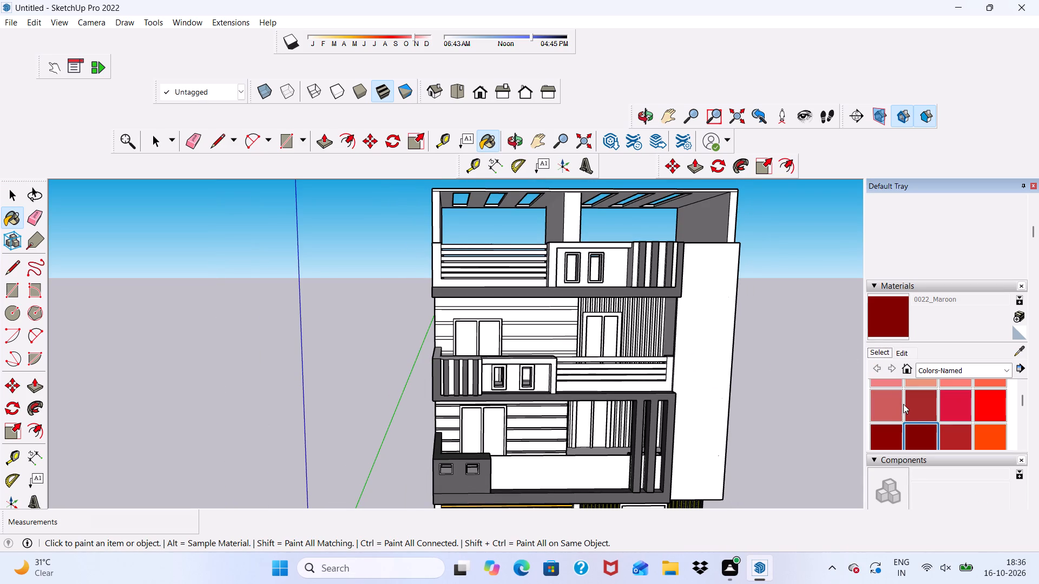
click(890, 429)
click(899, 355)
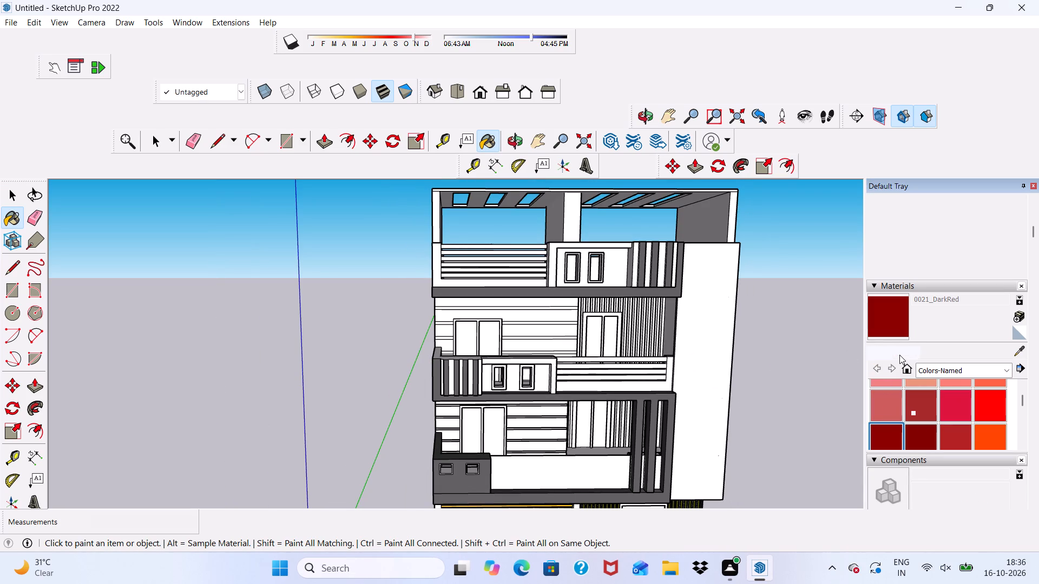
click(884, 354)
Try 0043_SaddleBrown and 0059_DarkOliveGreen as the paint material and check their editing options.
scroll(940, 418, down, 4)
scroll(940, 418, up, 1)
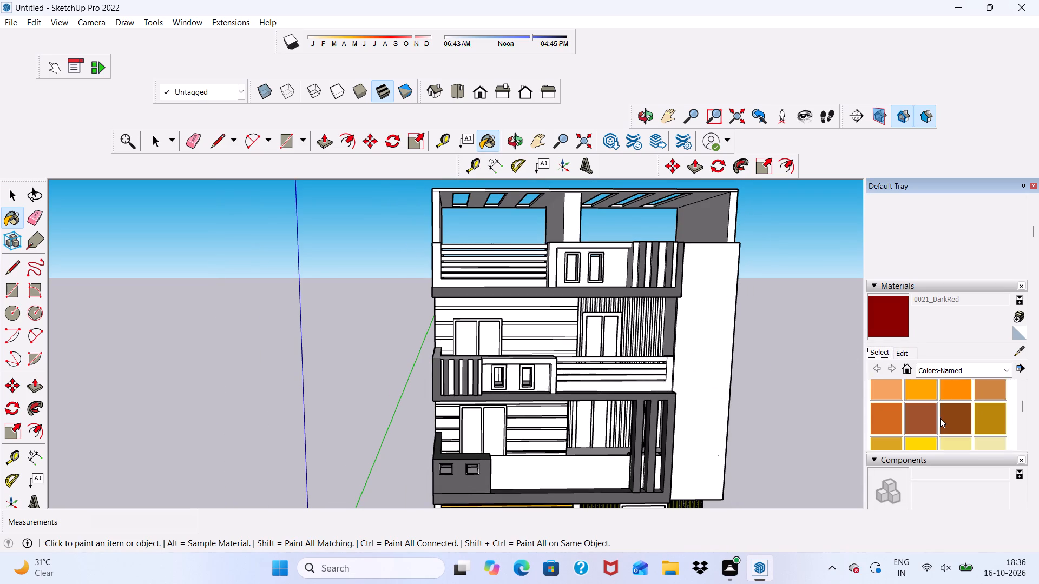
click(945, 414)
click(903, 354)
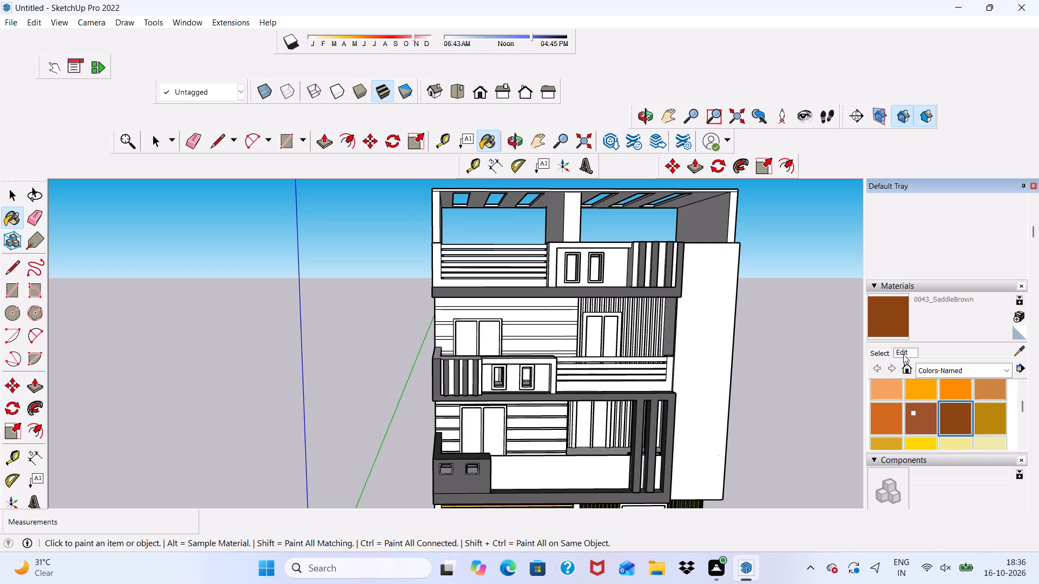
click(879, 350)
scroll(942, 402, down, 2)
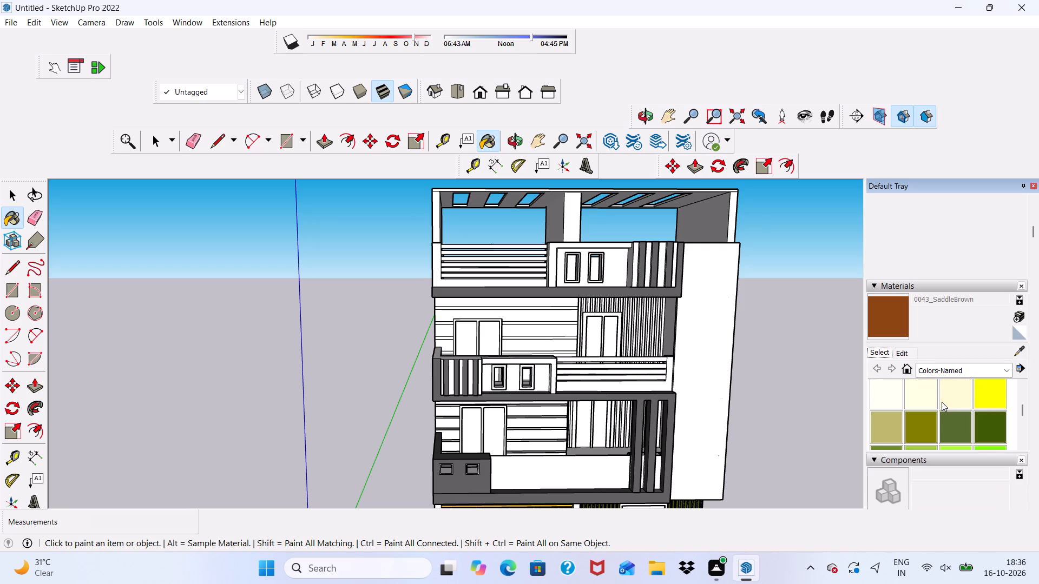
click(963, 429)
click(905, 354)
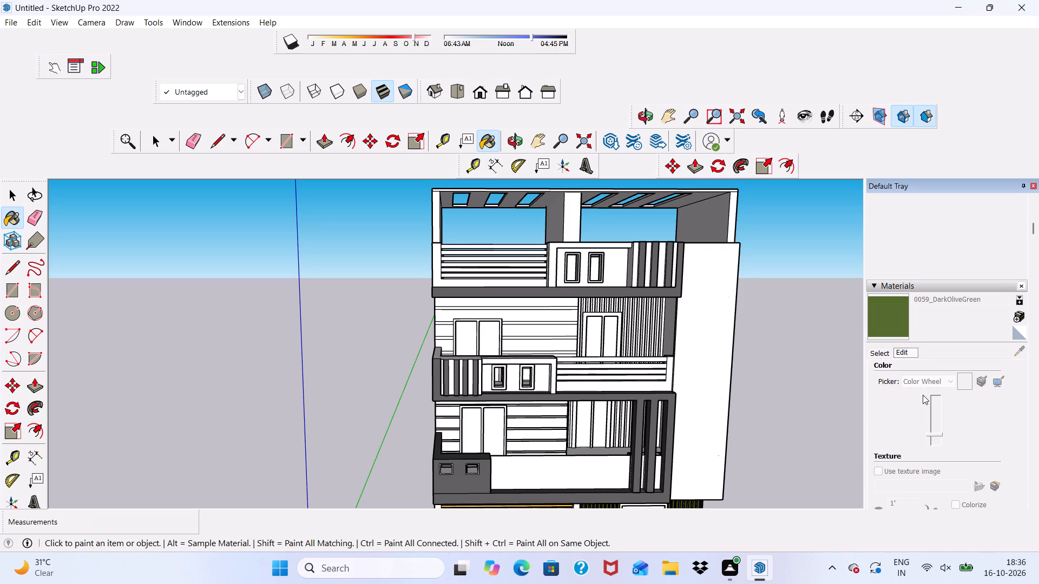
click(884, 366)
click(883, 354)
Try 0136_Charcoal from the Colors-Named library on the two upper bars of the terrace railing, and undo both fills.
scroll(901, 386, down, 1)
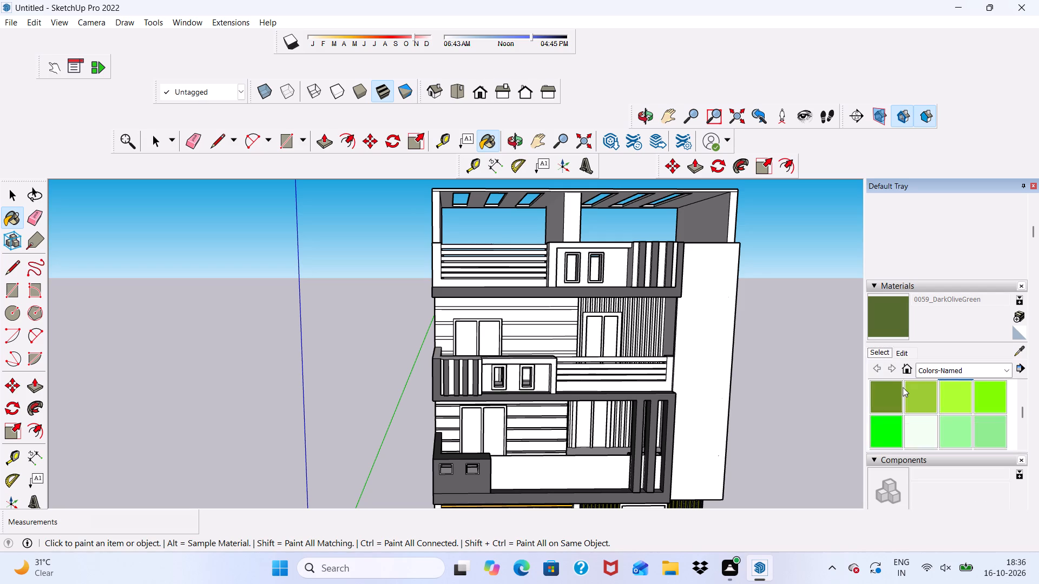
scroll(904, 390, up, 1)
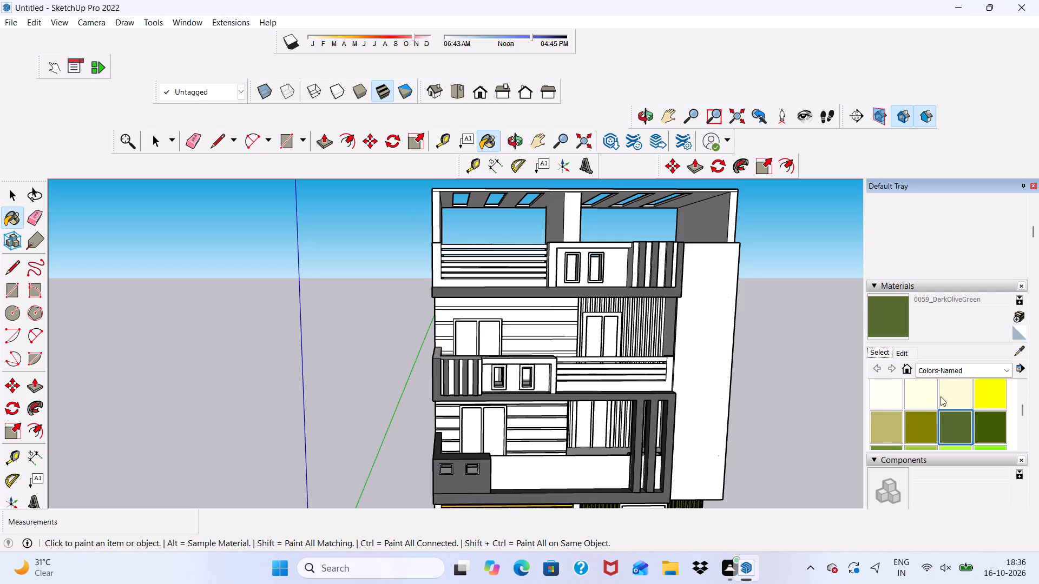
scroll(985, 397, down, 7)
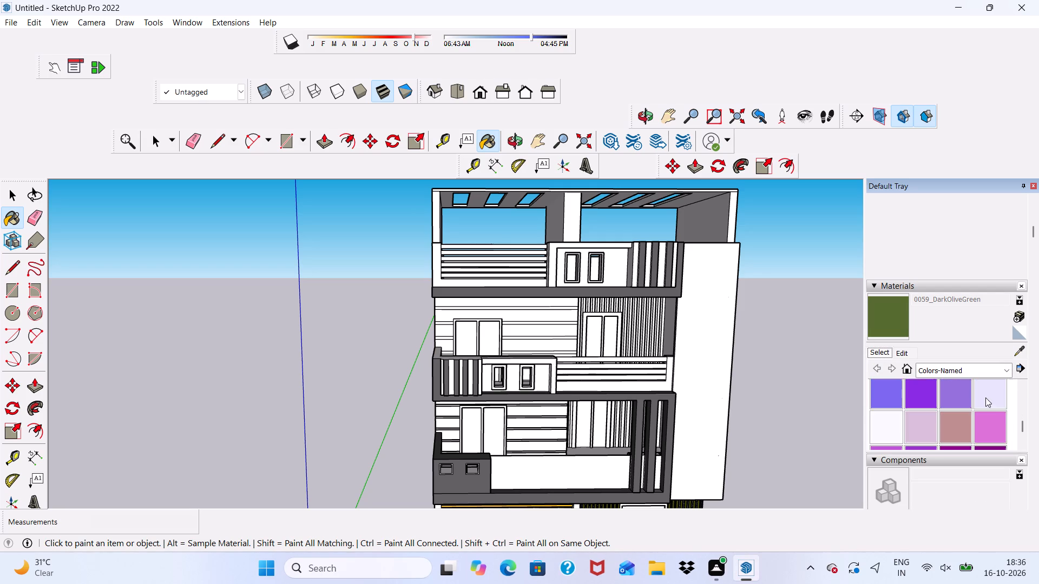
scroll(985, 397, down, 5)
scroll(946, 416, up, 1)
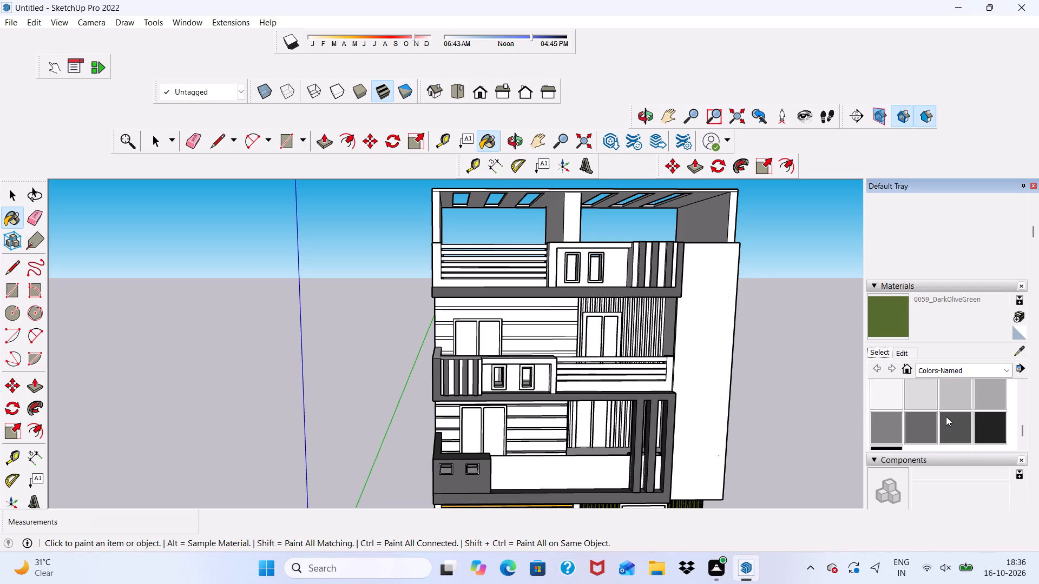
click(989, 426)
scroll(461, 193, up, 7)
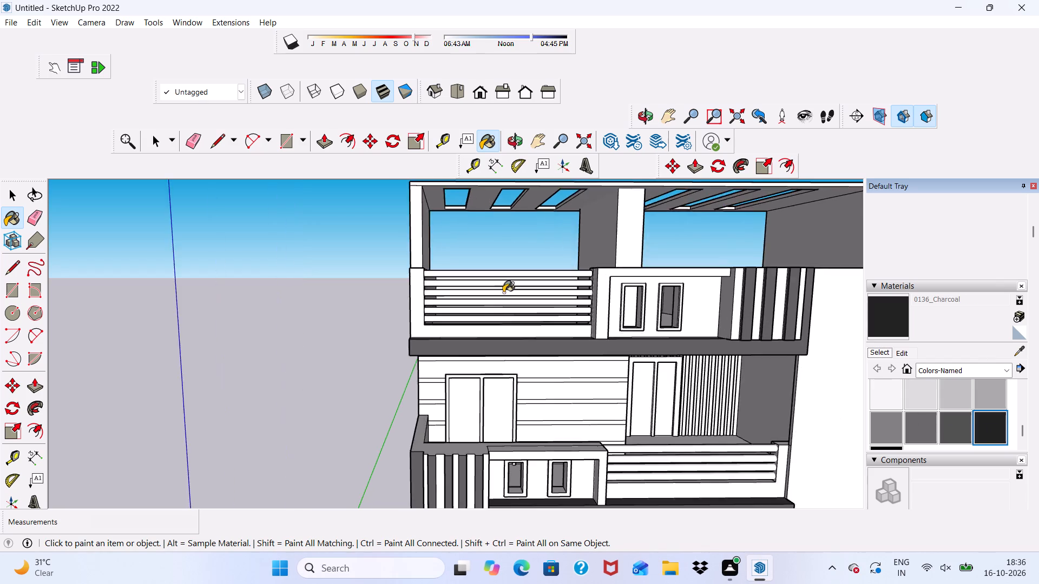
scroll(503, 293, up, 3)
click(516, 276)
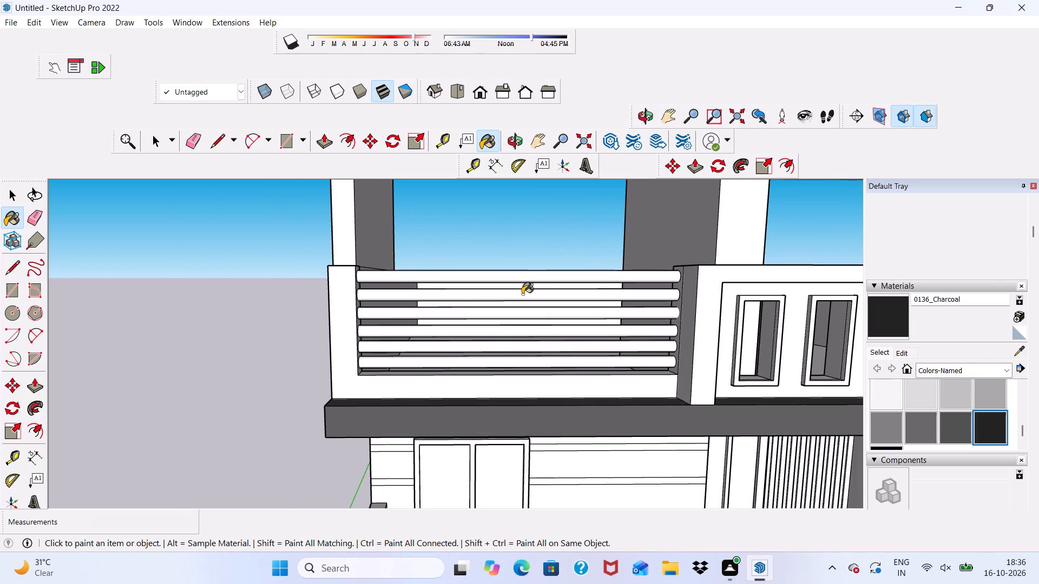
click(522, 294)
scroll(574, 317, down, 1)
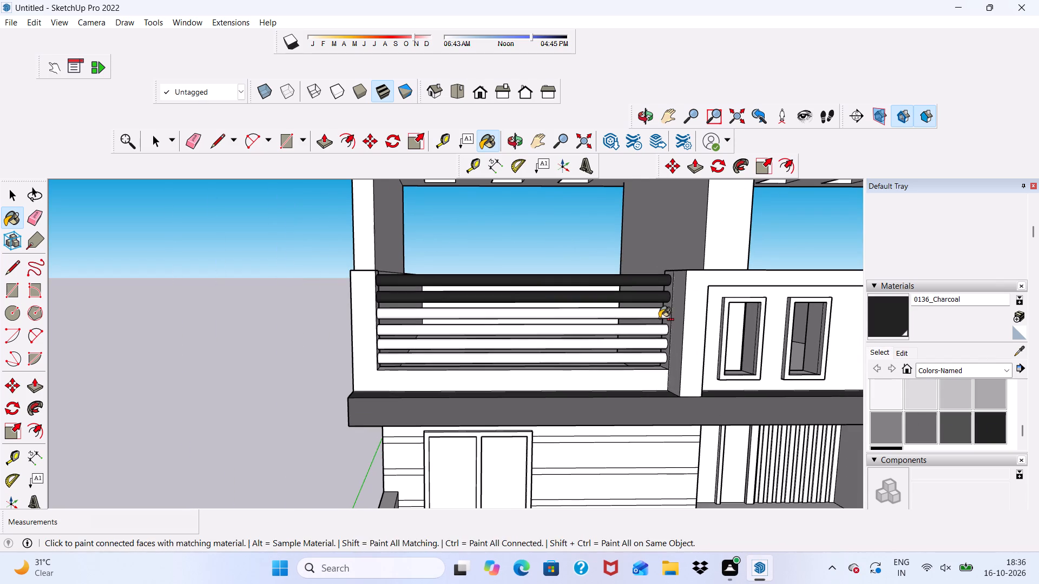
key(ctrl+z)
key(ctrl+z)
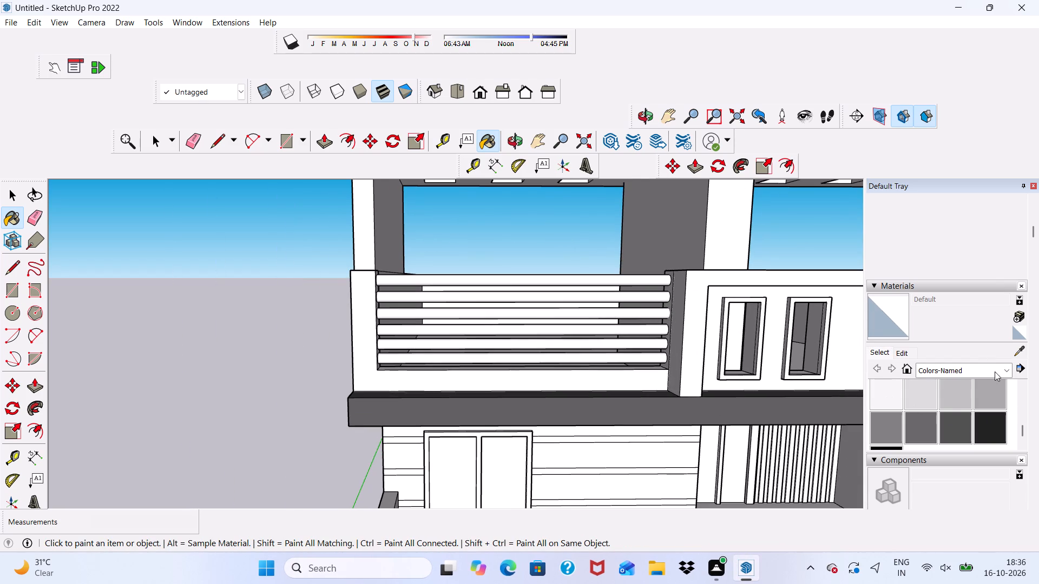
Switch the material library to Asphalt and Concrete.
click(1004, 371)
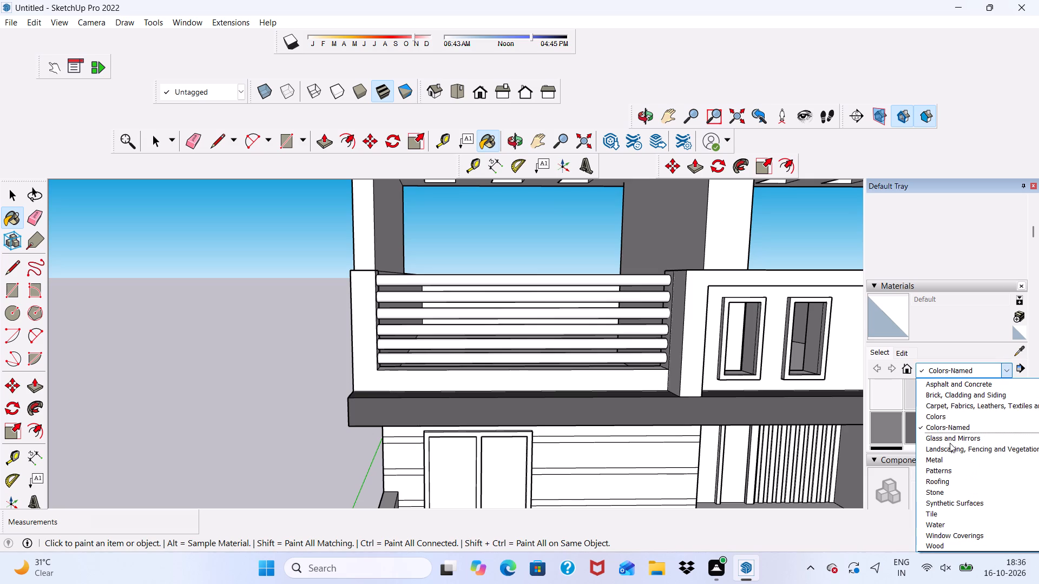
click(944, 387)
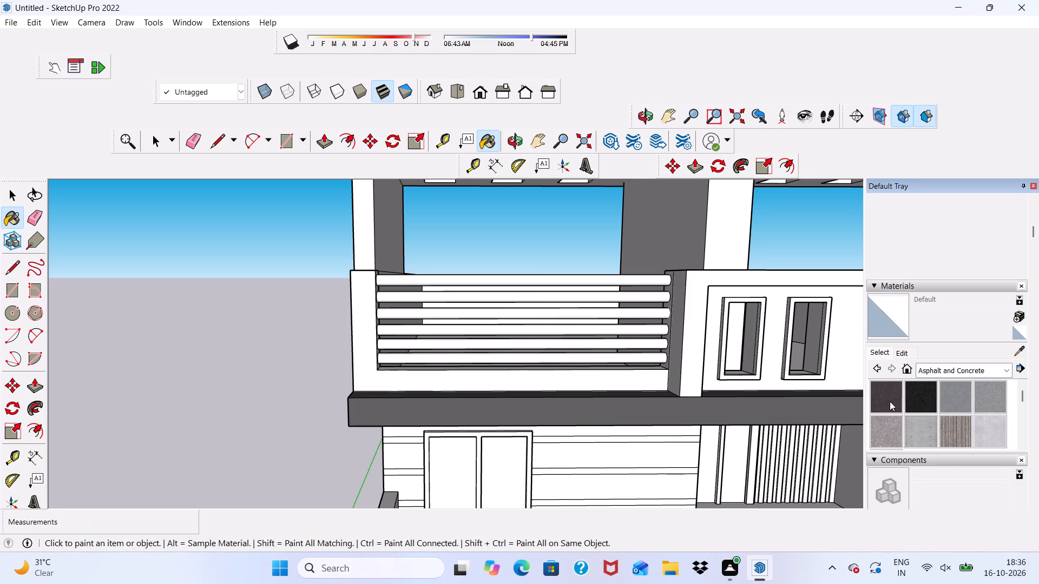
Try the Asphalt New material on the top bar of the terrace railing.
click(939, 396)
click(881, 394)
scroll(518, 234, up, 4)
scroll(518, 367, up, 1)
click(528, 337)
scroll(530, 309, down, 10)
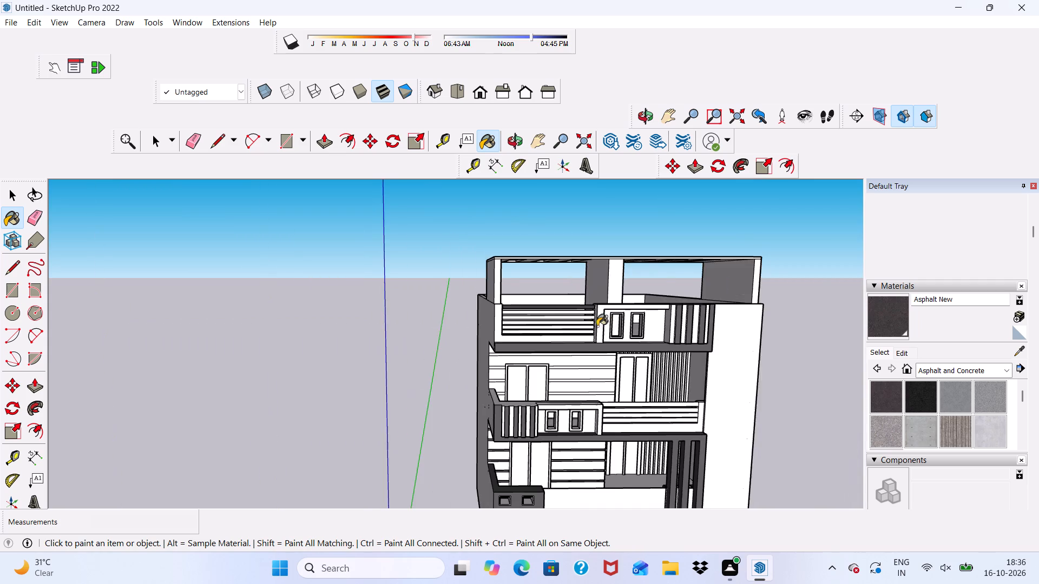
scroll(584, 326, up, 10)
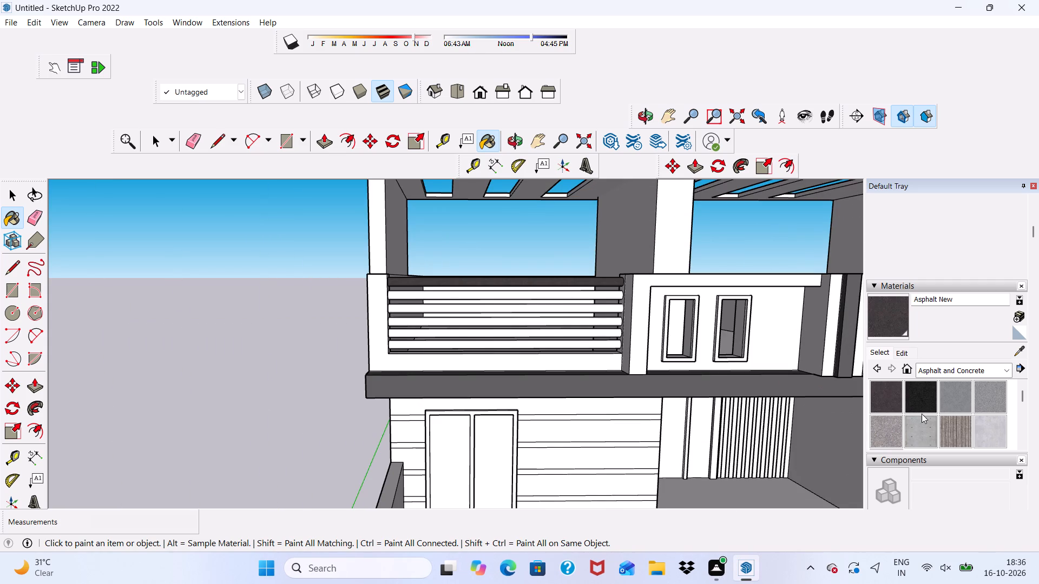
Paint all six horizontal bars of the terrace railing with Blacktop New.
click(923, 406)
scroll(730, 328, up, 4)
click(514, 259)
scroll(514, 281, up, 1)
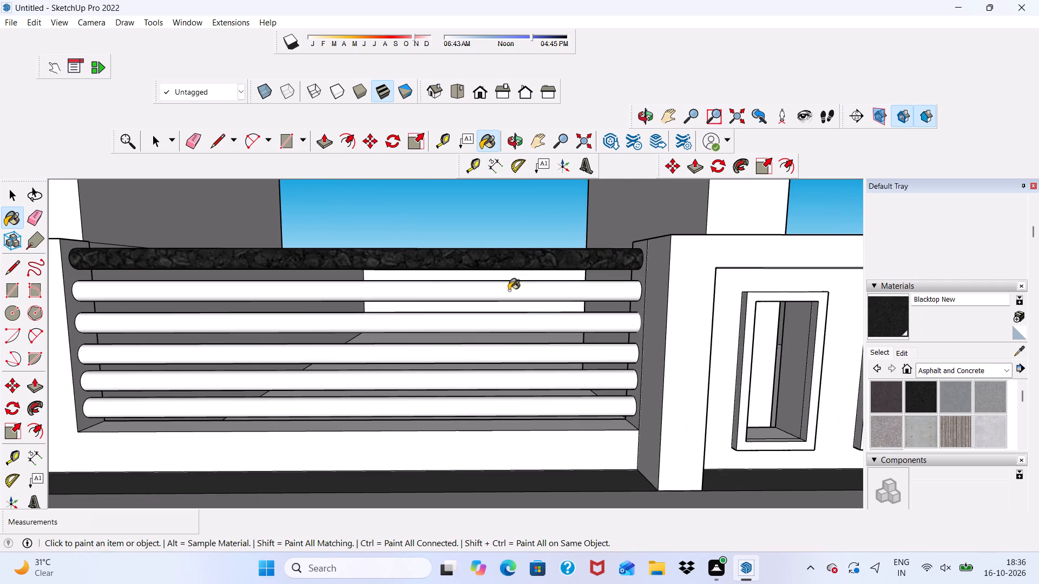
click(509, 290)
click(518, 323)
click(528, 351)
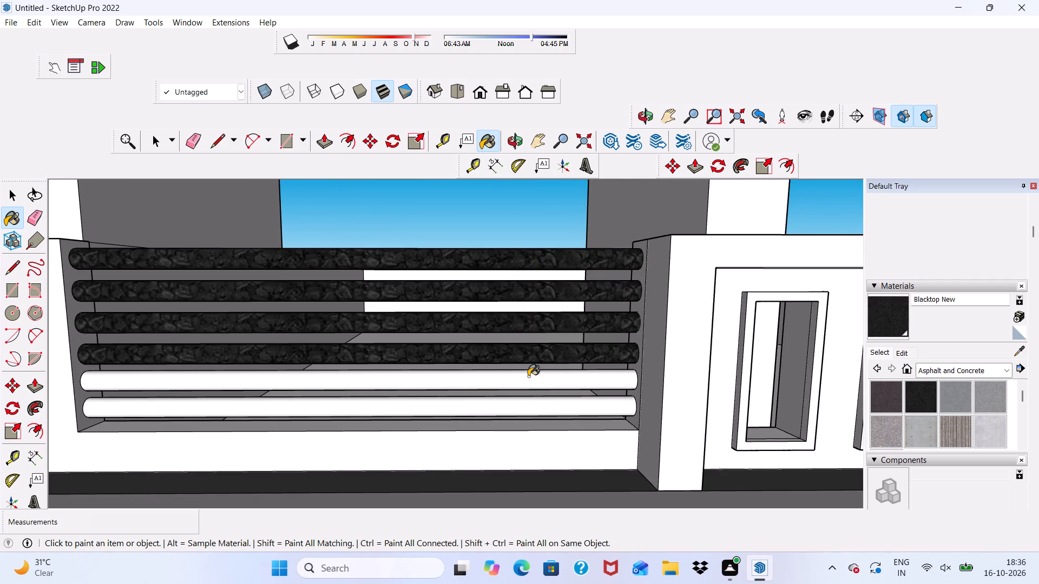
click(531, 377)
click(533, 404)
scroll(533, 322, down, 12)
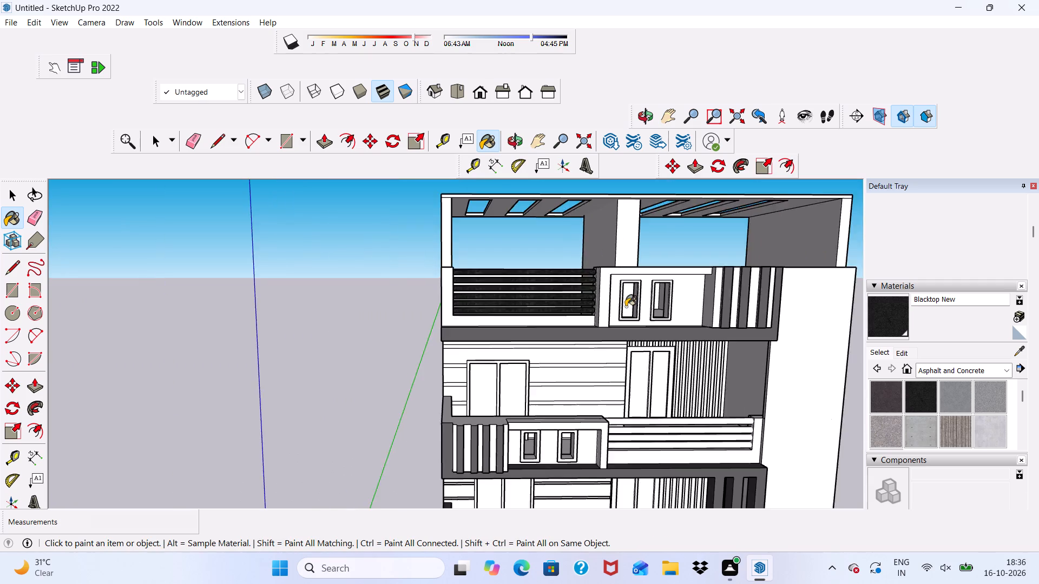
Paint the four horizontal railing bars of the balcony below the terrace with Blacktop New.
middle_drag(626, 307, 626, 315)
scroll(745, 430, down, 3)
scroll(767, 482, up, 13)
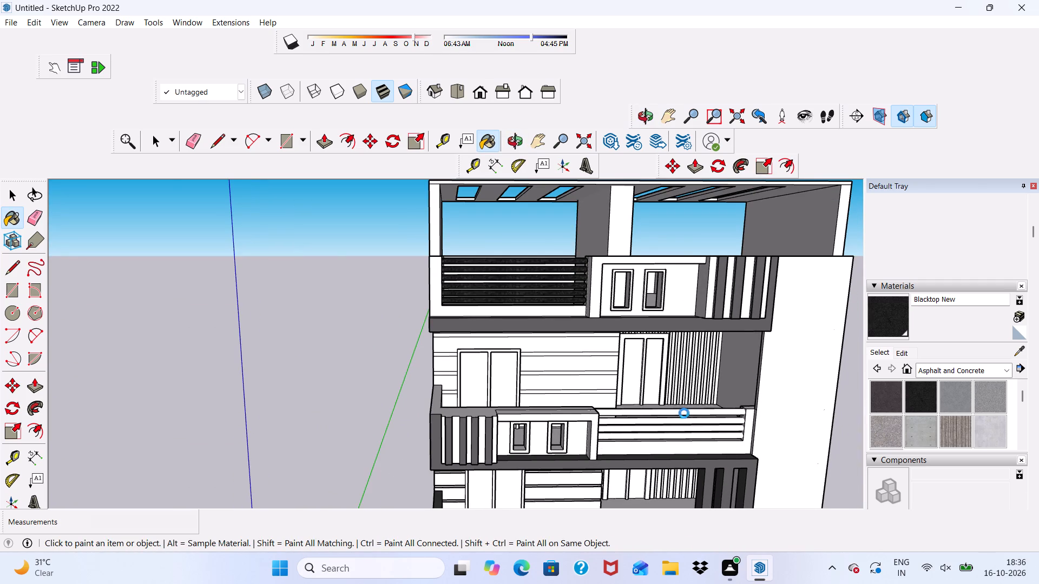
click(703, 414)
scroll(725, 439, up, 3)
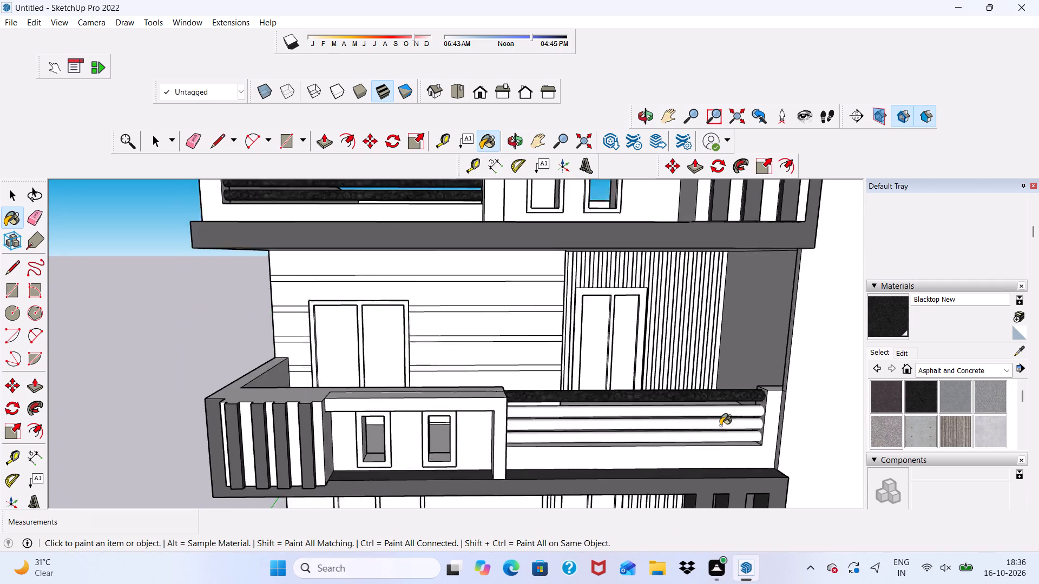
scroll(720, 426, up, 8)
click(719, 405)
click(722, 424)
click(722, 440)
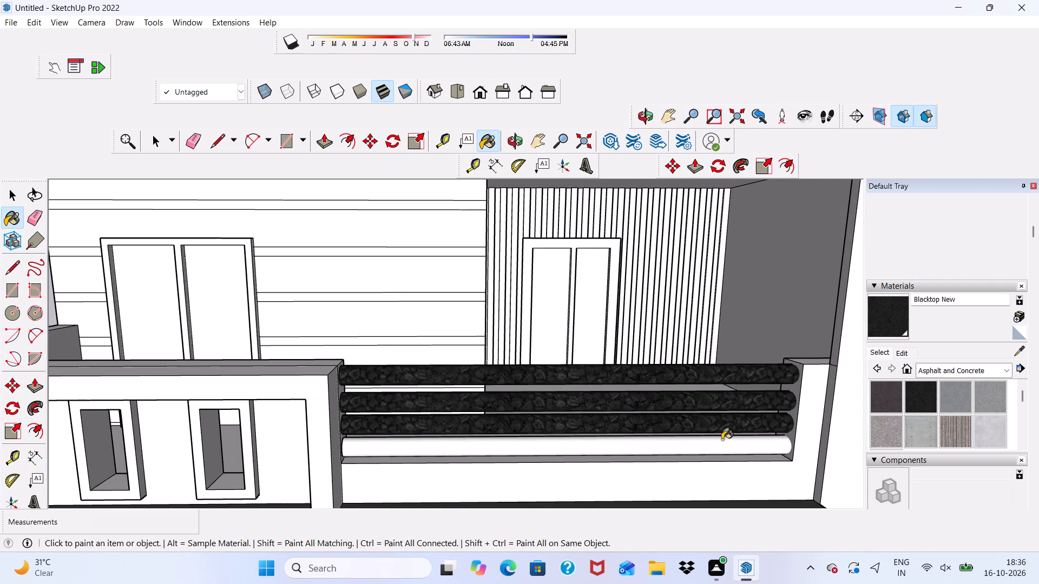
Examine the dark railings against the whole building from below and from the front.
scroll(658, 390, down, 15)
middle_drag(688, 368, 689, 286)
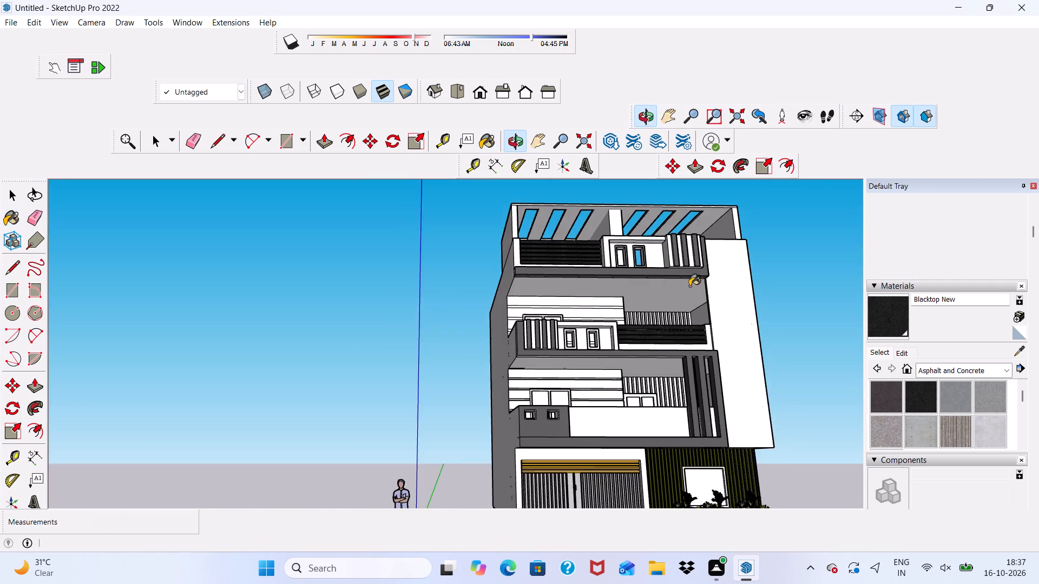
scroll(689, 286, up, 2)
scroll(686, 291, down, 6)
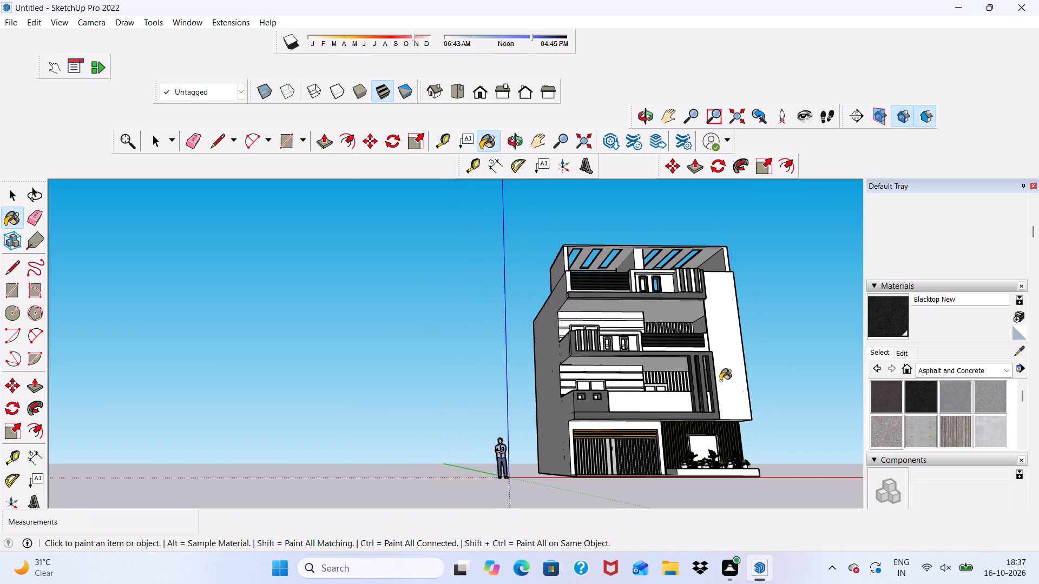
scroll(727, 376, down, 3)
middle_drag(729, 387, 652, 443)
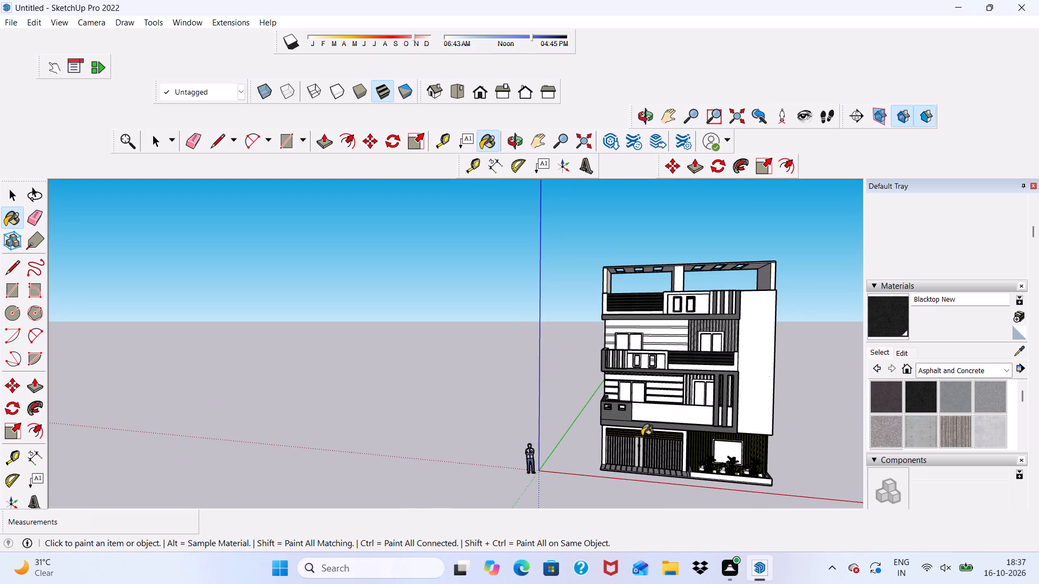
scroll(614, 421, up, 3)
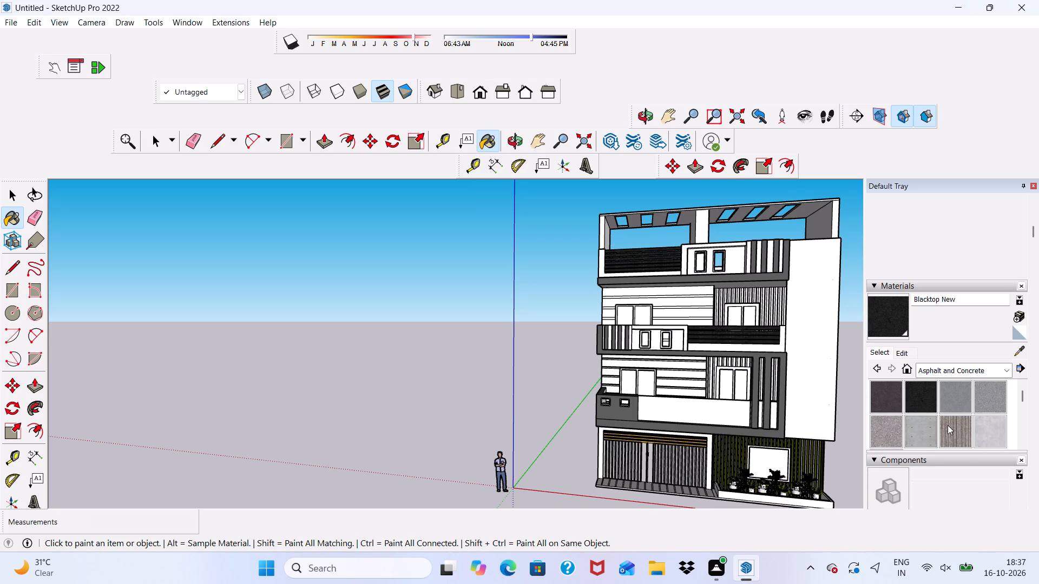
Choose 0057_DarkKhaki from the Colors-Named material library as the paint colour.
scroll(946, 411, up, 1)
click(1007, 419)
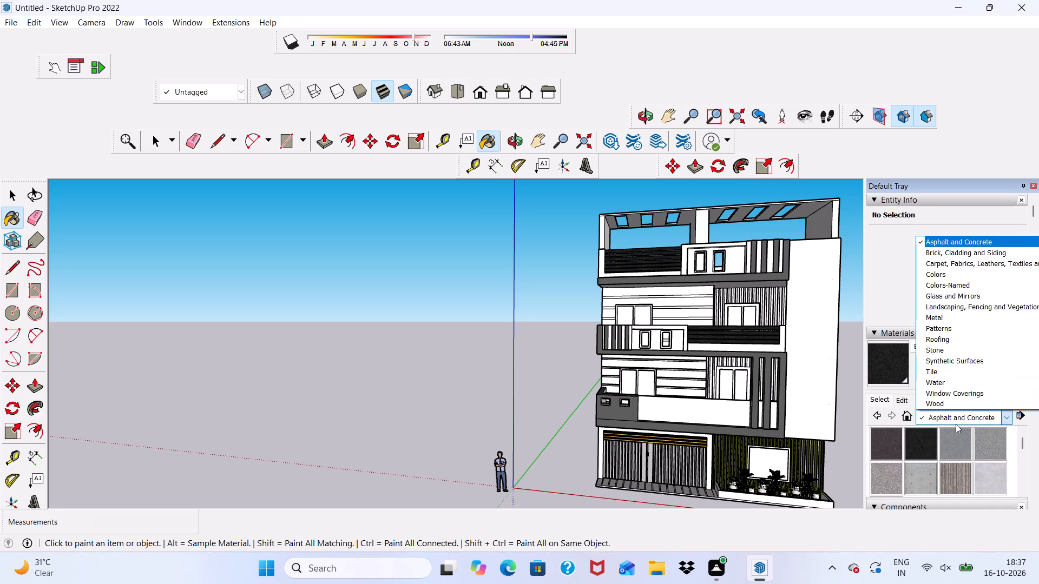
click(940, 283)
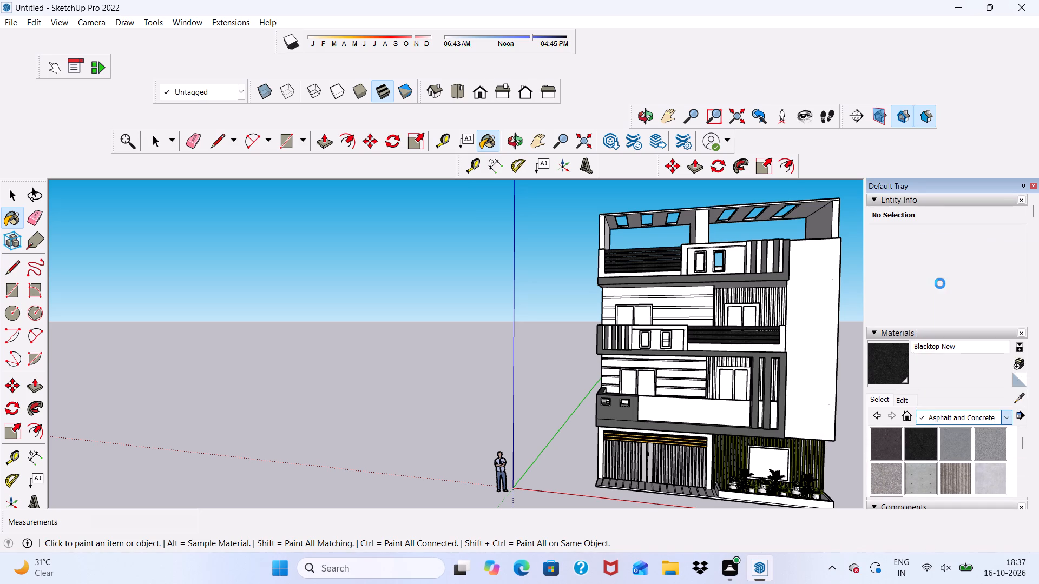
scroll(946, 314, down, 4)
scroll(947, 380, up, 2)
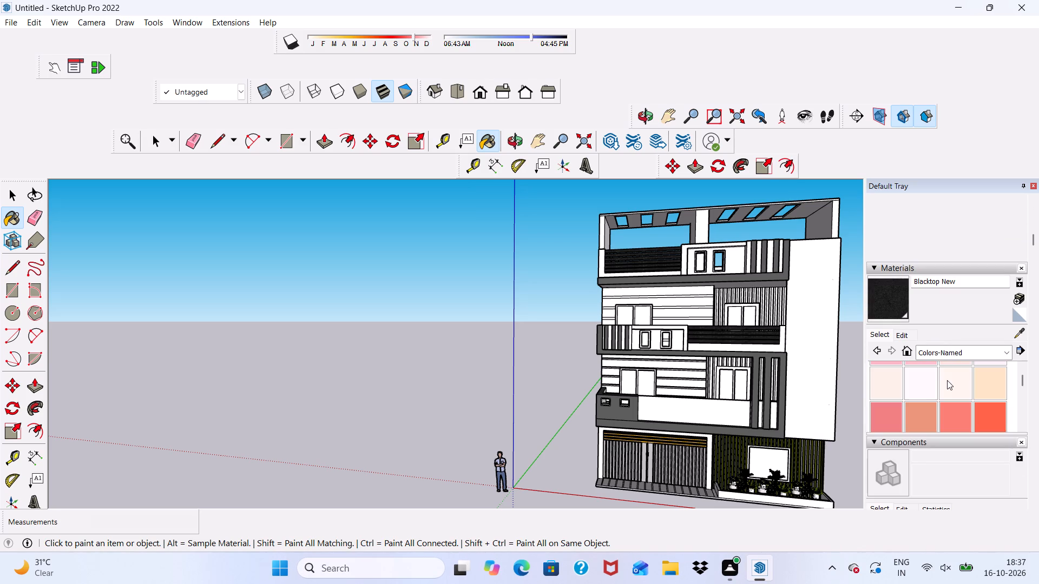
scroll(948, 382, down, 1)
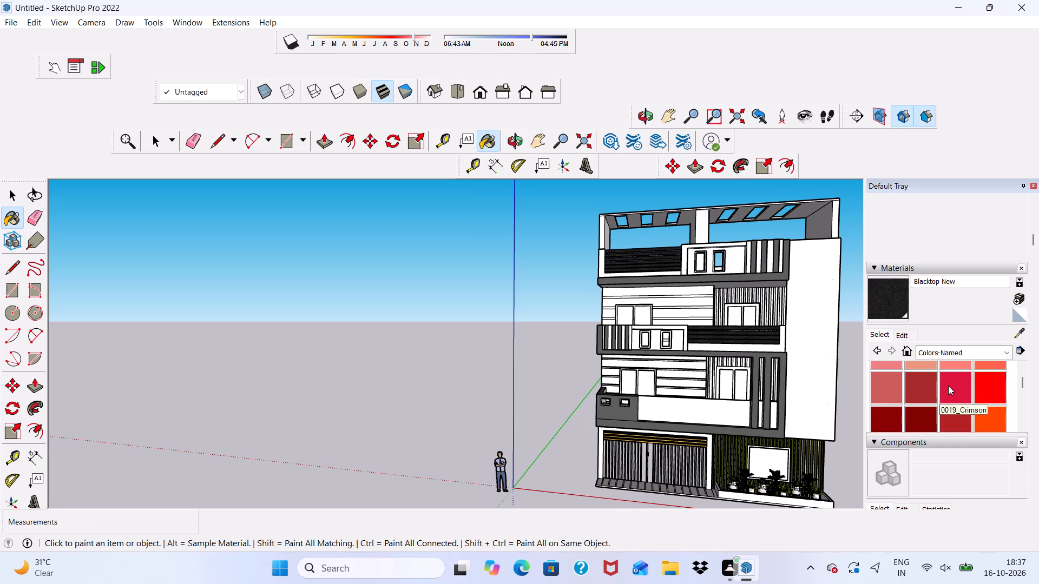
scroll(948, 386, down, 1)
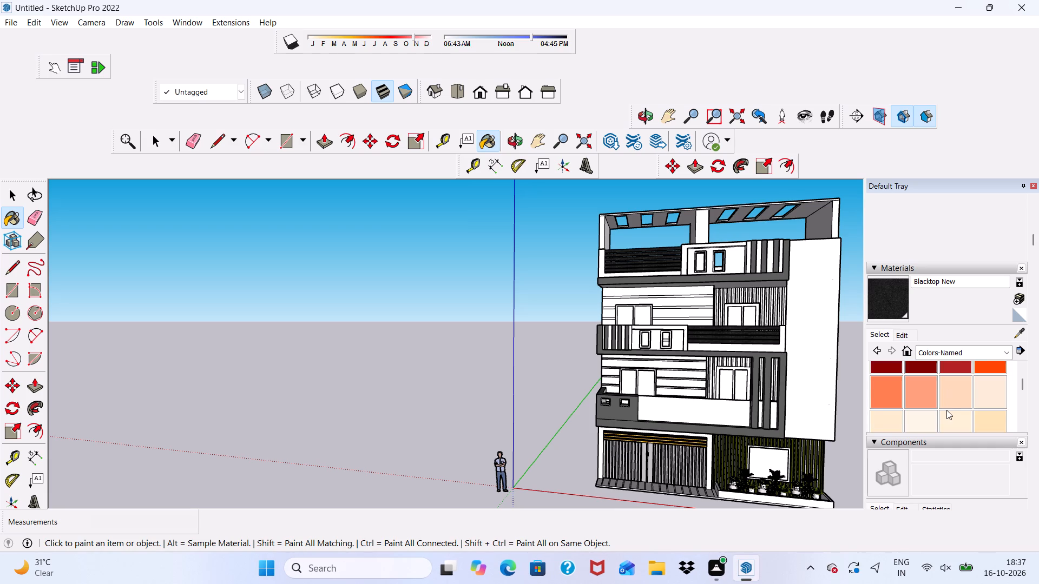
scroll(941, 400, up, 1)
scroll(941, 400, down, 2)
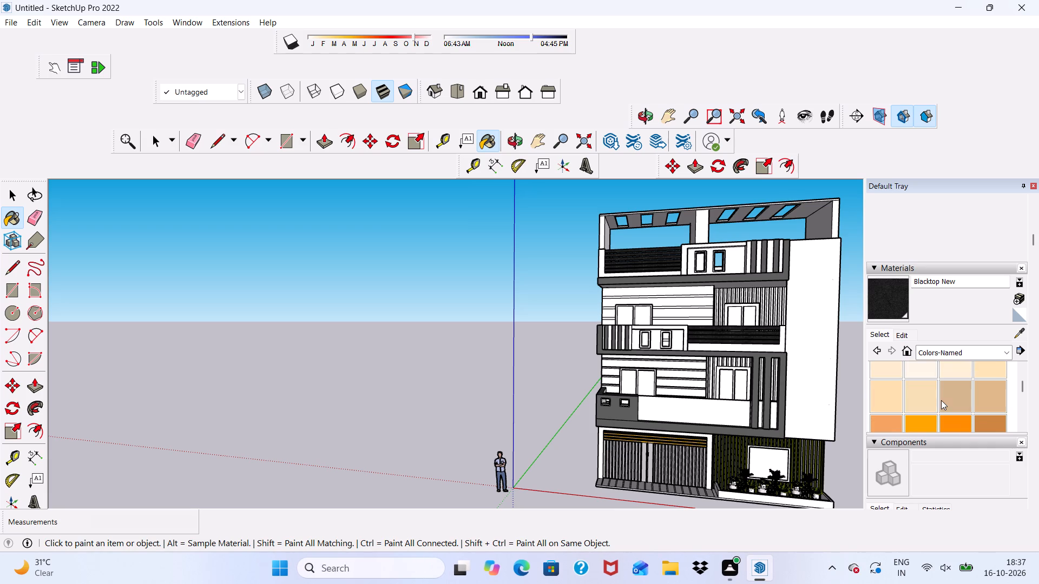
scroll(941, 400, down, 3)
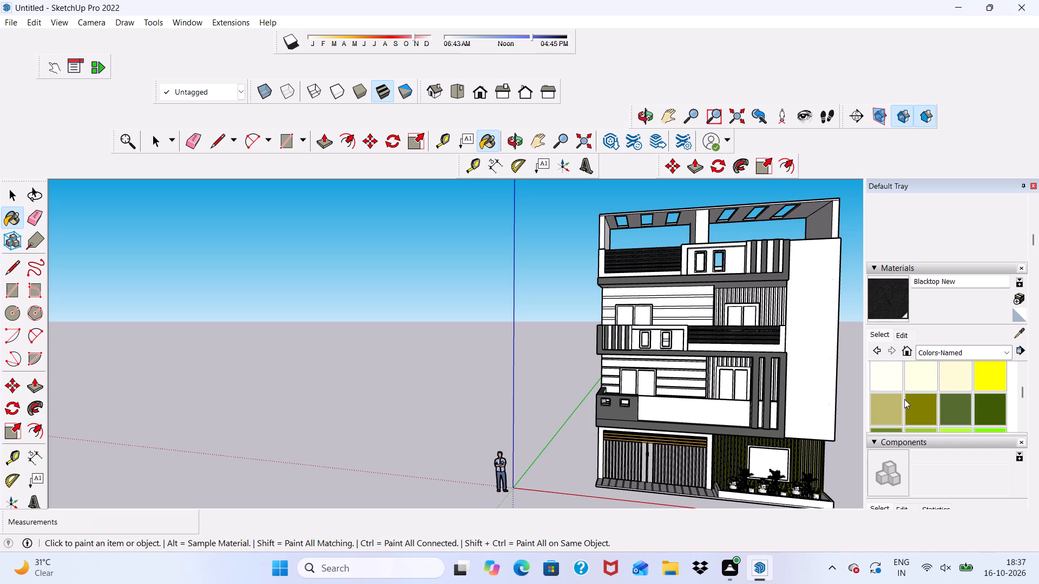
click(893, 401)
Paint the recessed wall panel around the two small openings on the balcony below the terrace with 0057_DarkKhaki.
scroll(695, 379, up, 3)
scroll(595, 396, up, 4)
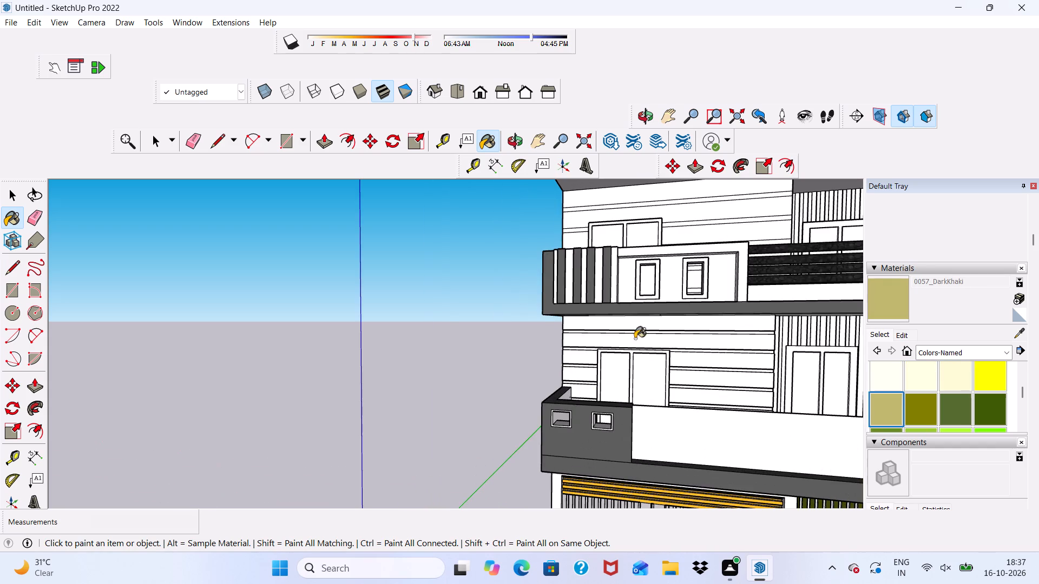
scroll(659, 253, up, 4)
scroll(659, 253, down, 1)
middle_drag(659, 253, 689, 308)
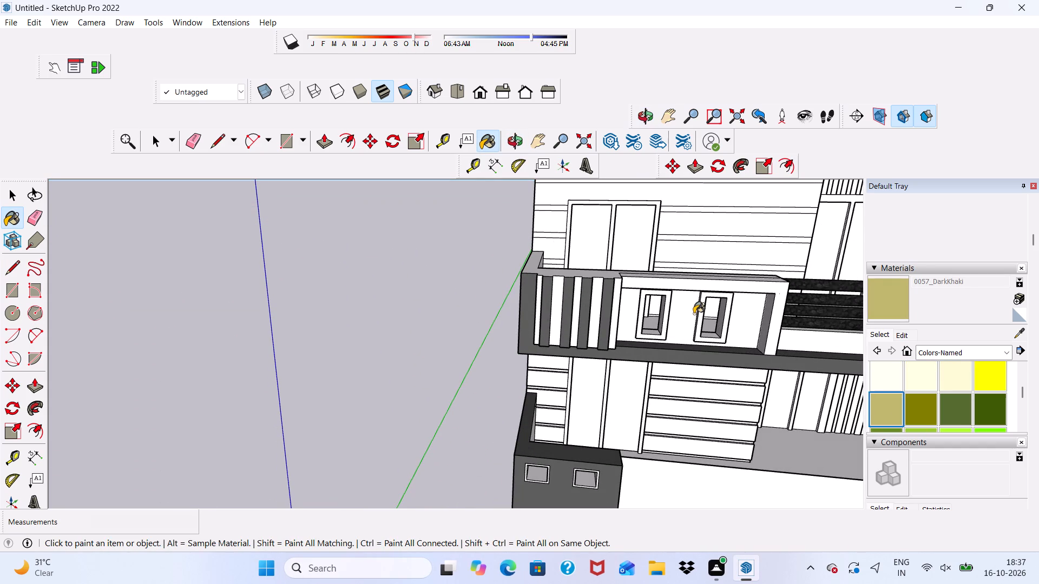
scroll(682, 351, down, 1)
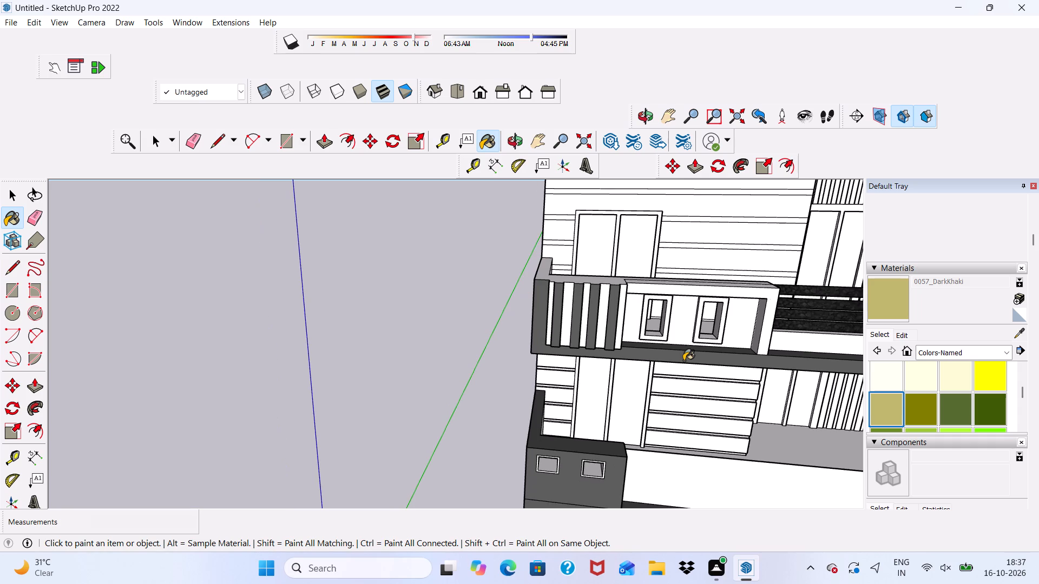
scroll(678, 361, down, 2)
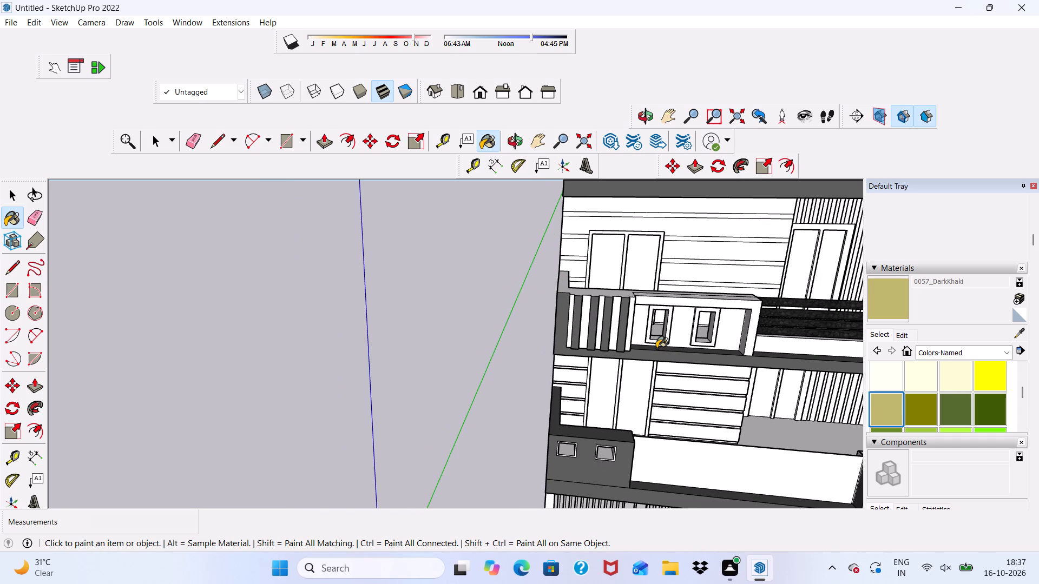
scroll(644, 244, up, 4)
scroll(663, 326, down, 1)
middle_drag(664, 328, 656, 274)
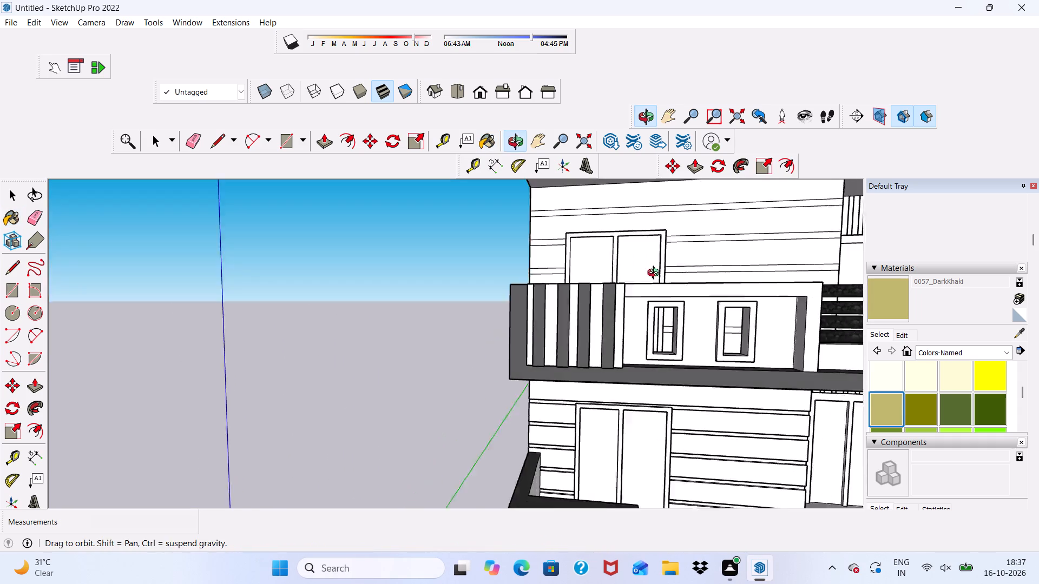
middle_drag(656, 274, 654, 260)
scroll(652, 308, up, 5)
click(623, 304)
scroll(693, 297, down, 5)
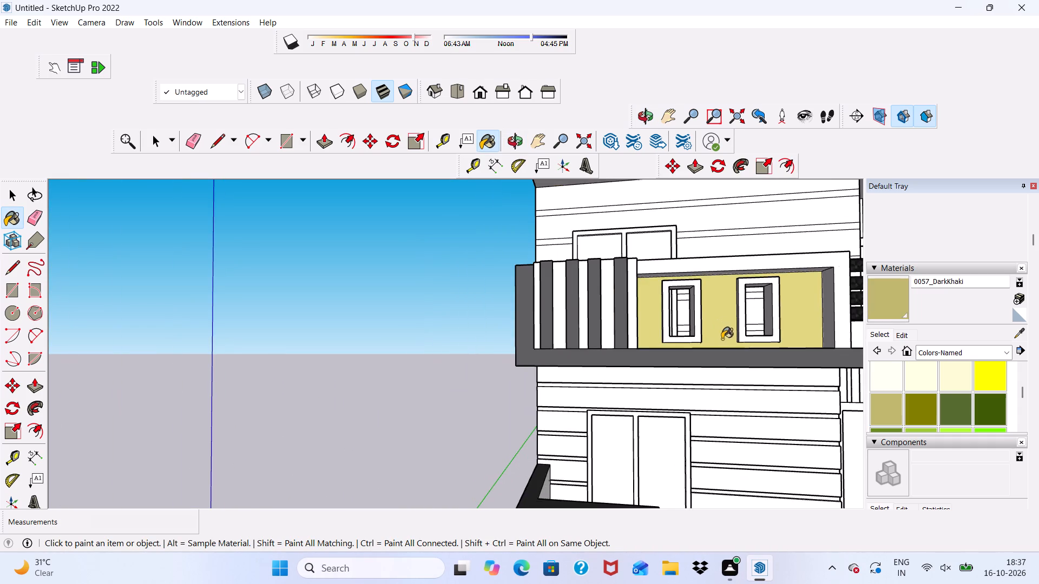
Browse the Colors-Named material library for paint colours while comparing them with the building's front.
middle_drag(723, 340, 778, 361)
scroll(736, 315, down, 4)
scroll(685, 339, down, 3)
scroll(925, 390, down, 3)
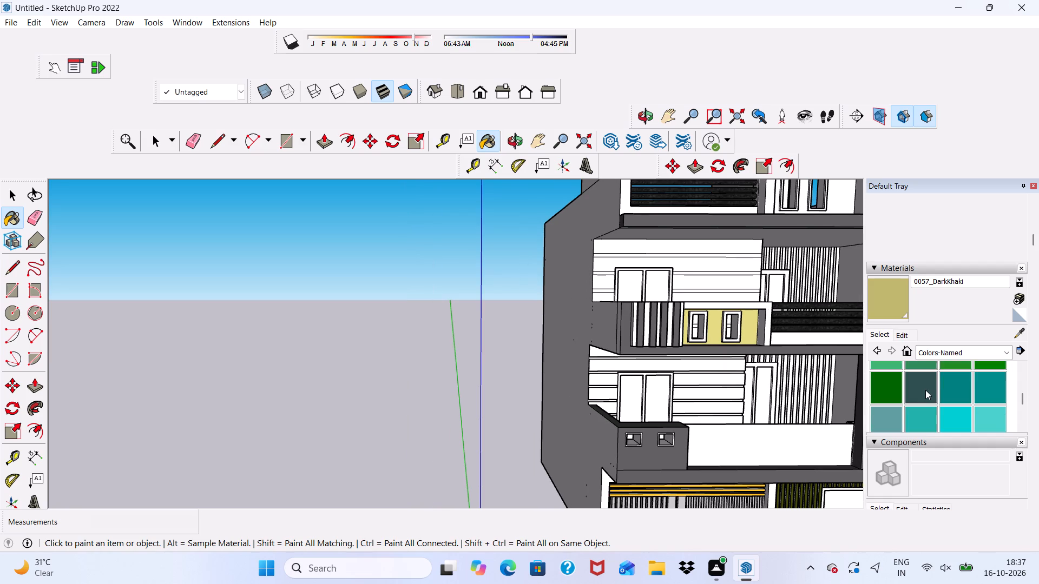
scroll(925, 390, down, 3)
scroll(925, 390, up, 9)
scroll(925, 390, down, 2)
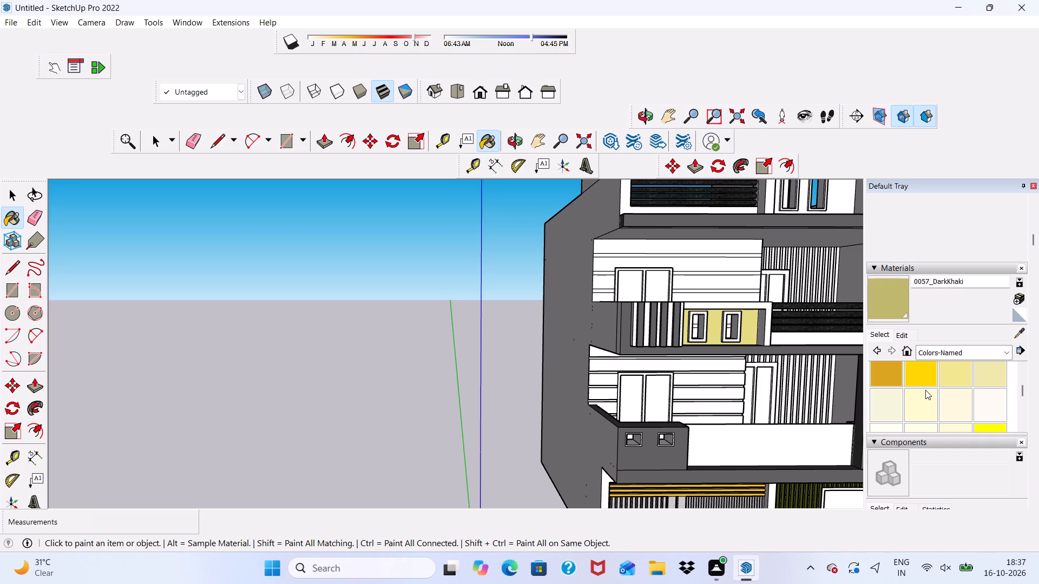
scroll(831, 383, up, 3)
scroll(786, 406, down, 2)
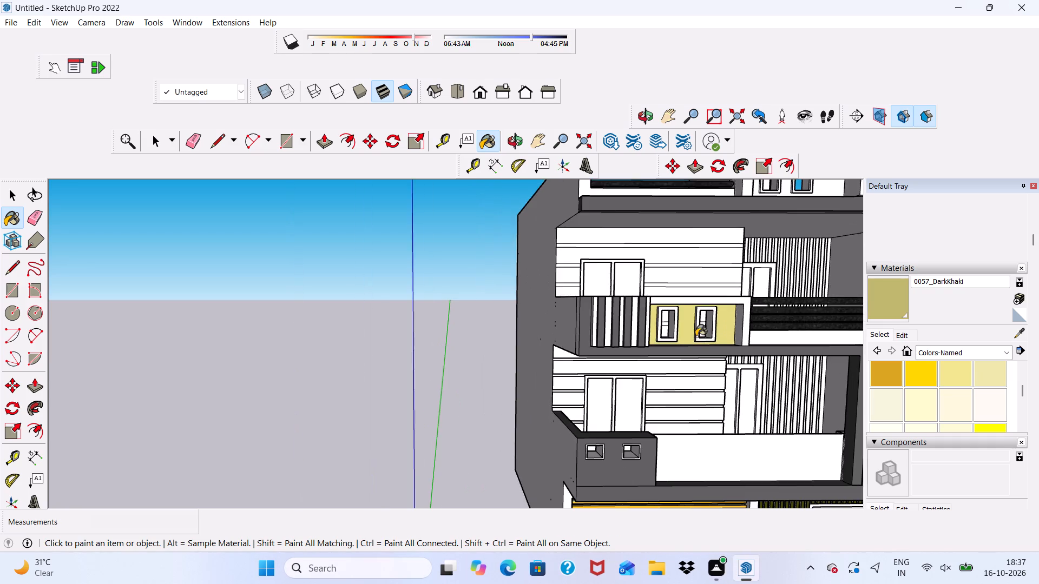
scroll(696, 336, up, 3)
scroll(695, 336, down, 5)
scroll(905, 397, up, 4)
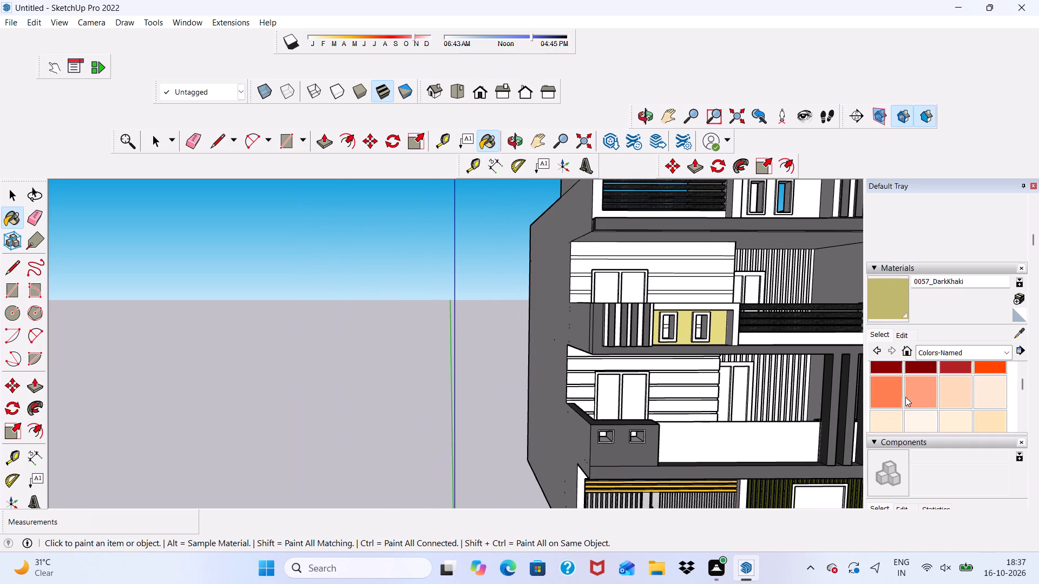
scroll(905, 397, up, 1)
scroll(905, 397, down, 2)
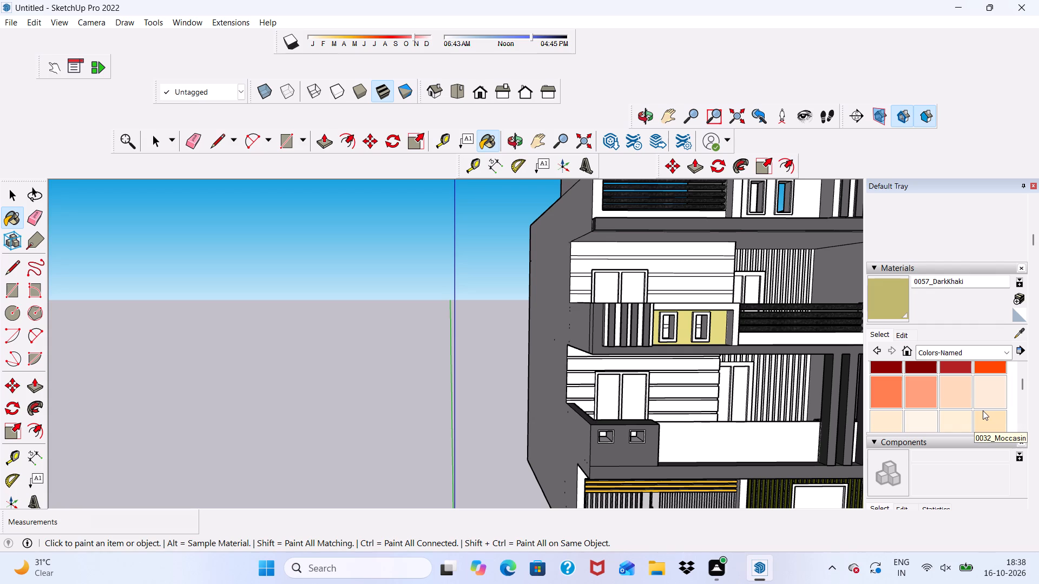
scroll(943, 405, up, 2)
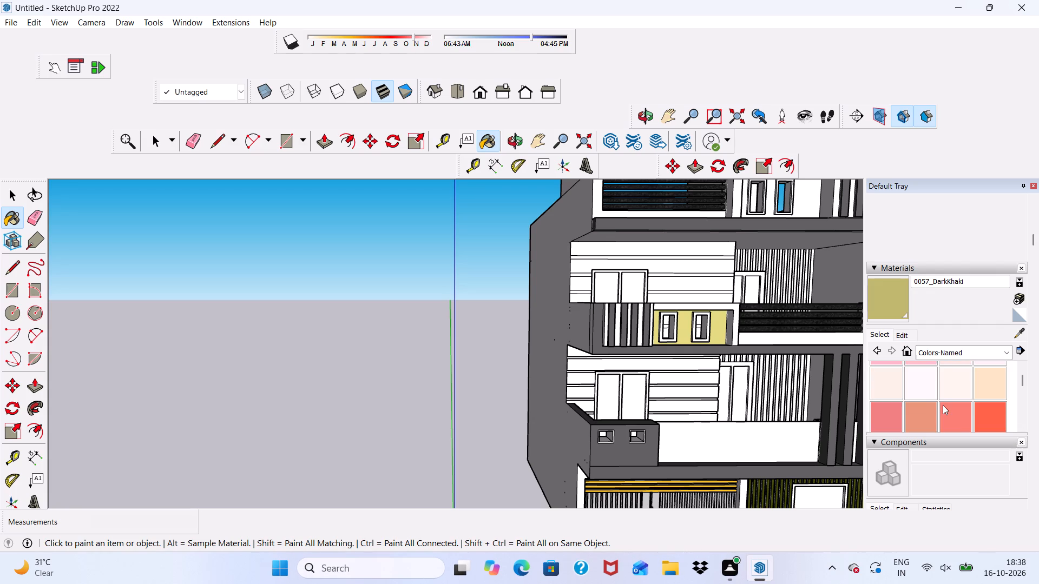
scroll(943, 405, down, 3)
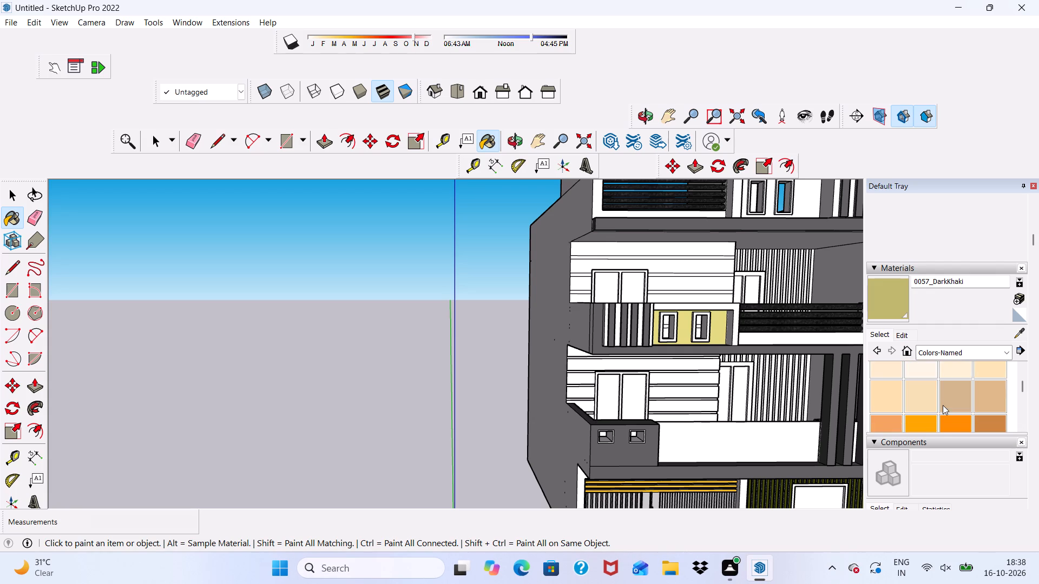
scroll(943, 405, down, 2)
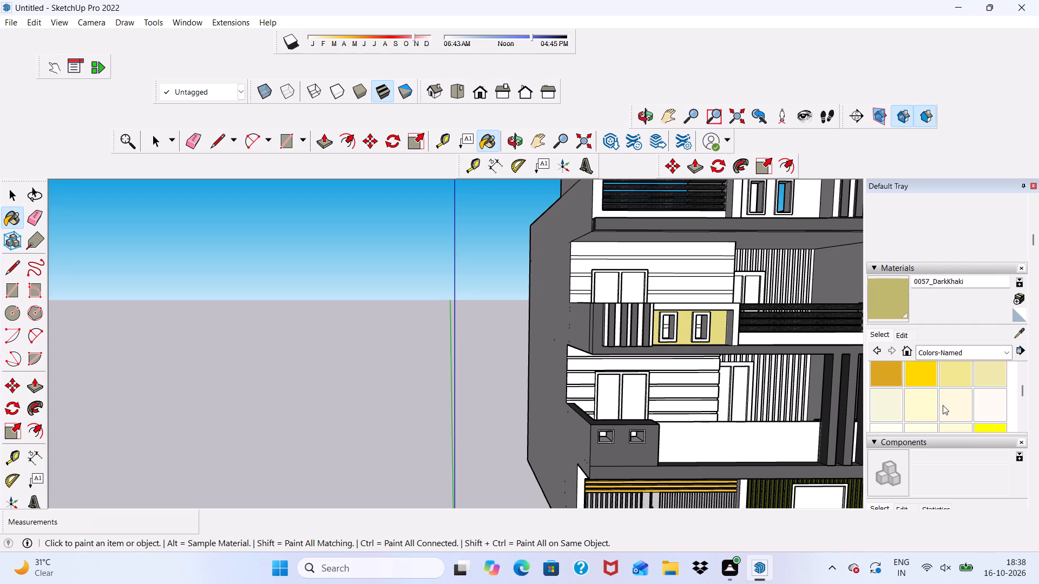
scroll(943, 405, down, 1)
Reselect 0057_DarkKhaki and apply it again to the recessed panel around the two small openings on the balcony below the terrace.
click(884, 419)
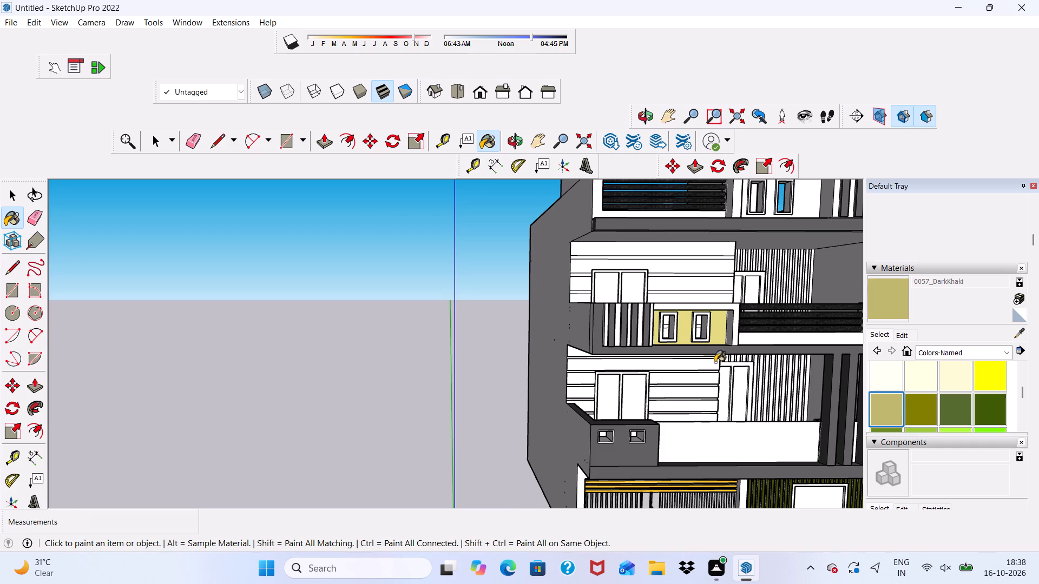
scroll(697, 350, up, 3)
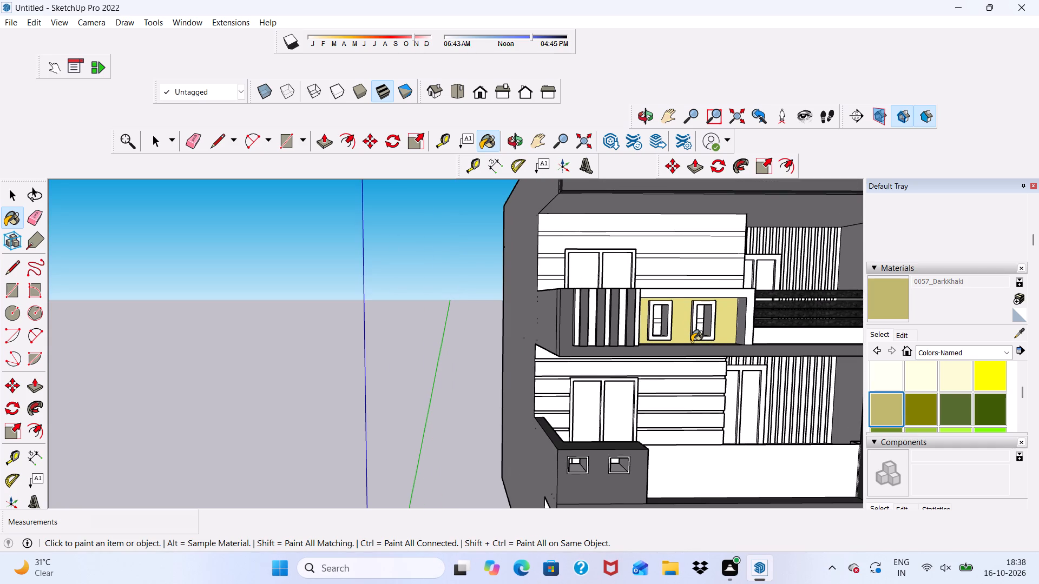
scroll(706, 342, up, 6)
click(735, 335)
scroll(726, 346, down, 1)
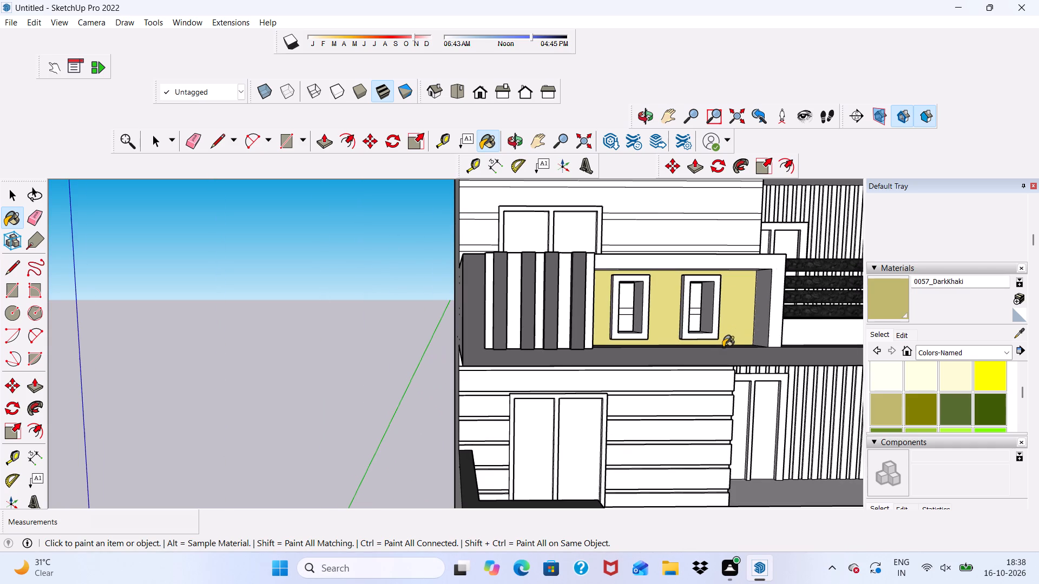
Paint the recessed wall panel around the two small openings at terrace level with 0057_DarkKhaki.
click(883, 413)
scroll(676, 412, down, 2)
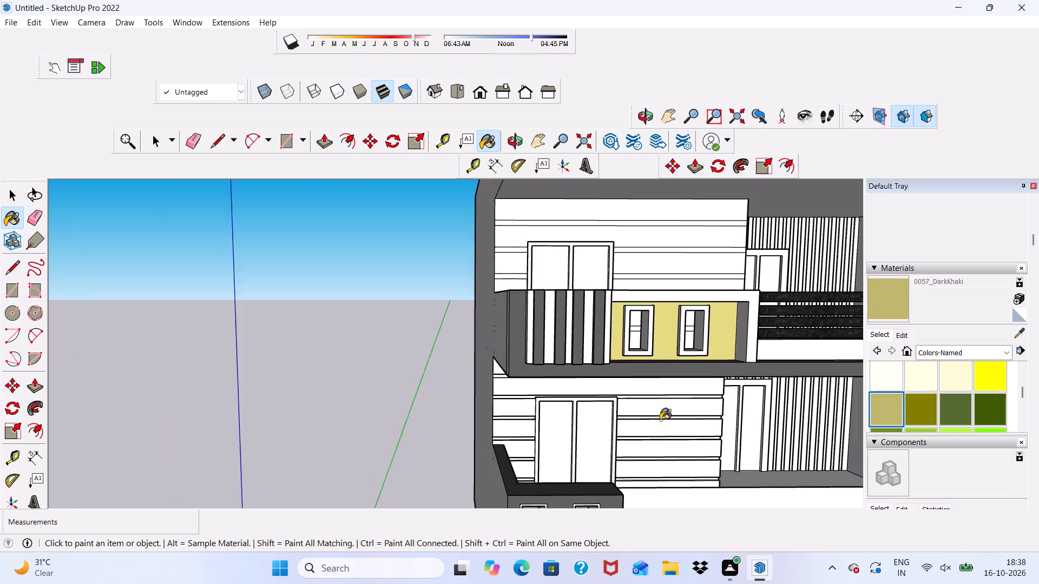
scroll(660, 420, down, 3)
middle_drag(660, 423, 657, 429)
scroll(670, 244, up, 2)
scroll(649, 321, down, 4)
scroll(708, 389, up, 4)
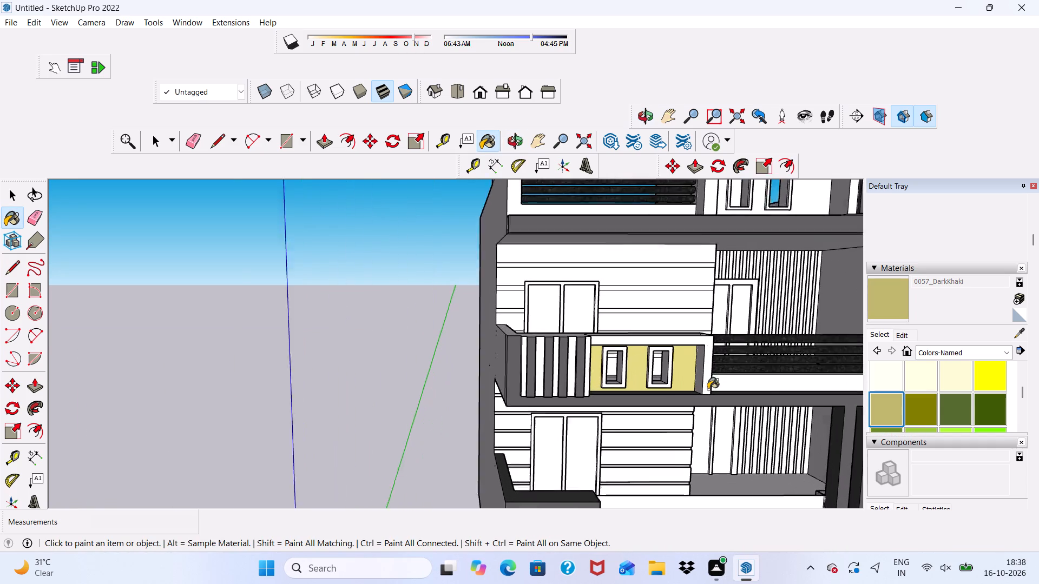
scroll(708, 389, up, 1)
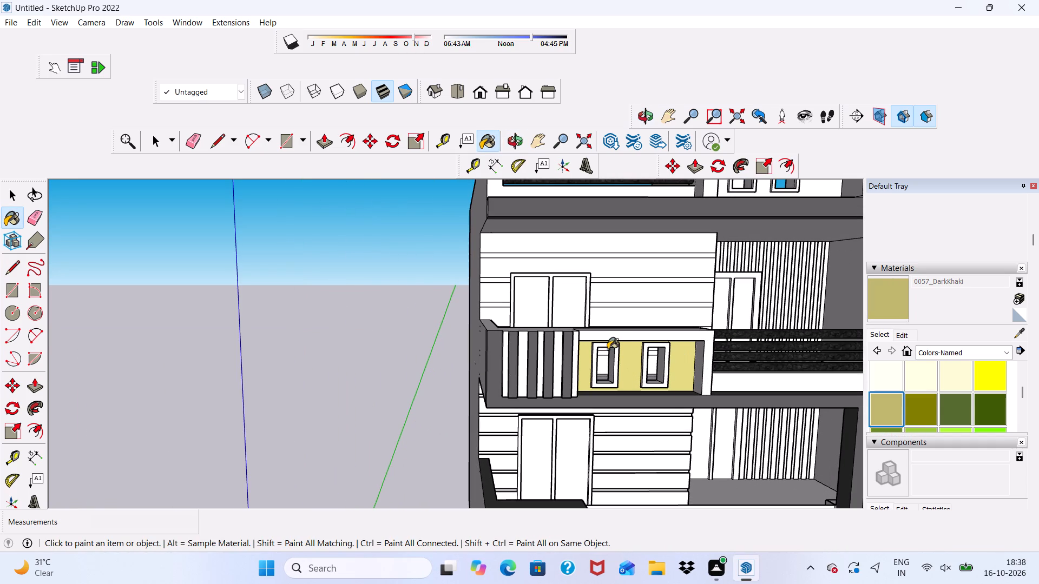
scroll(608, 349, up, 1)
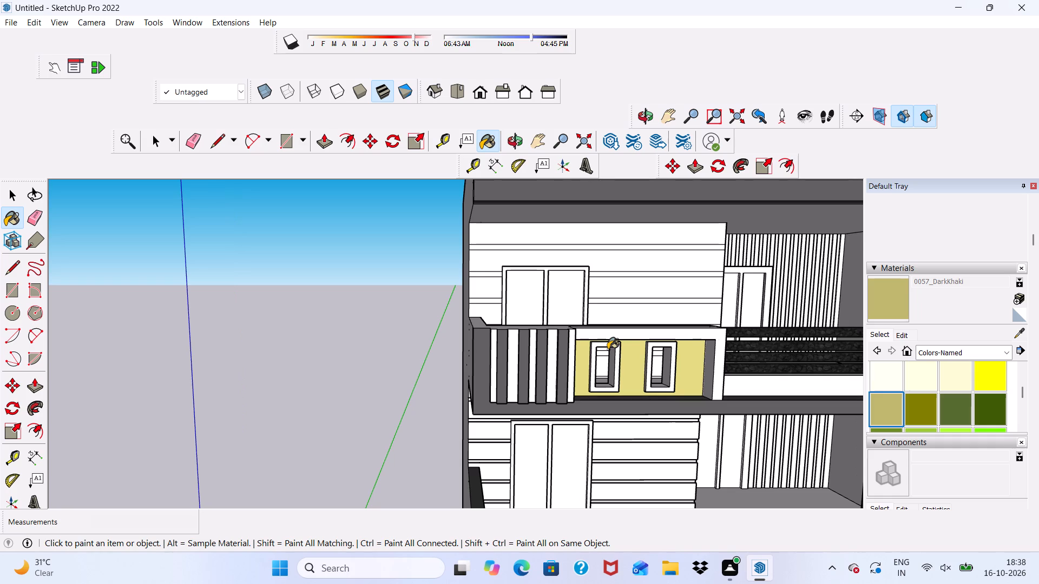
scroll(640, 325, down, 8)
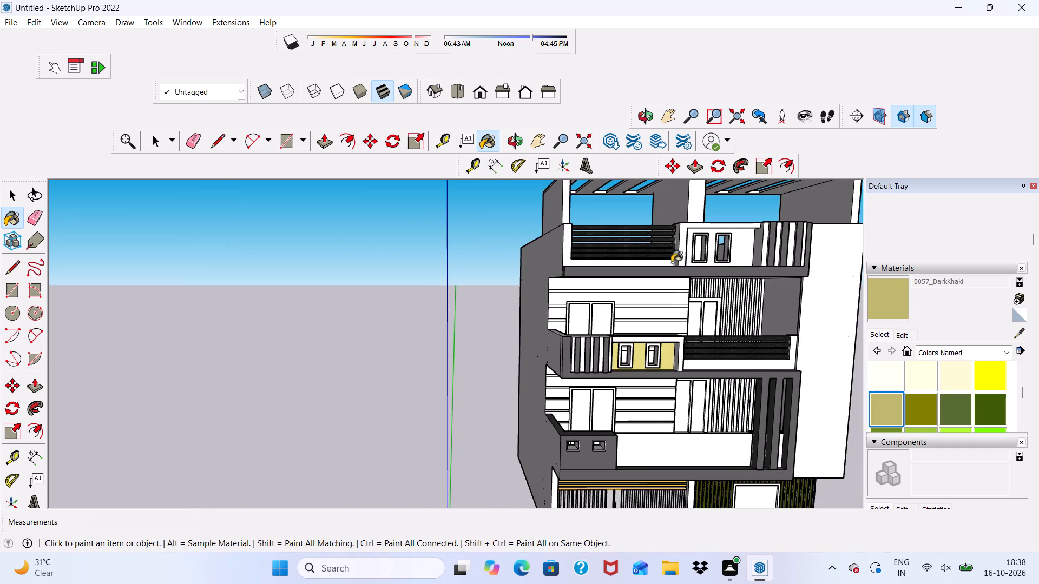
scroll(677, 253, up, 13)
click(694, 236)
scroll(680, 257, down, 5)
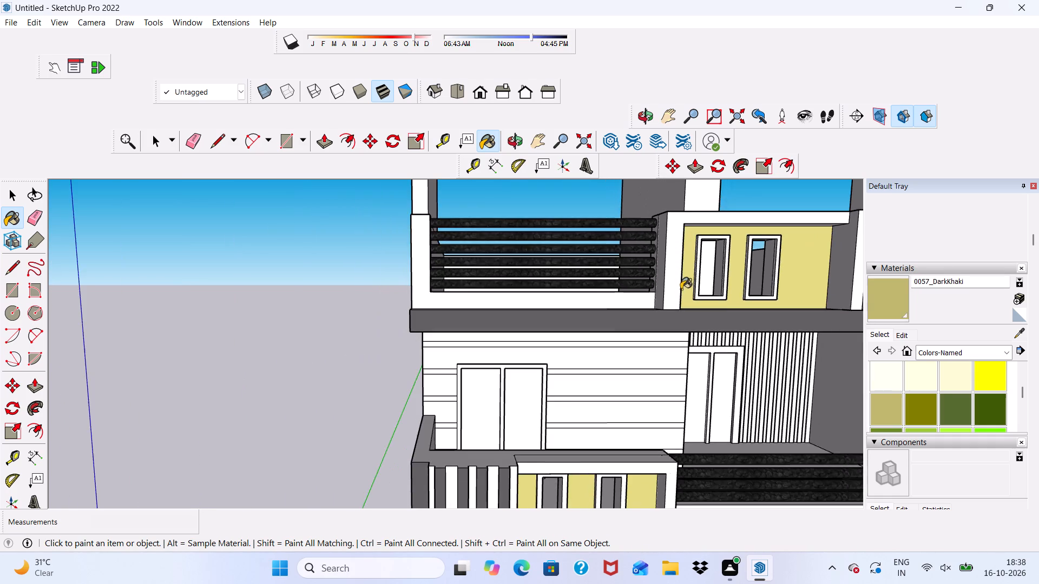
Paint the front face of the terrace parapet and end post around the railing bars with 0057_DarkKhaki.
middle_drag(681, 290, 669, 286)
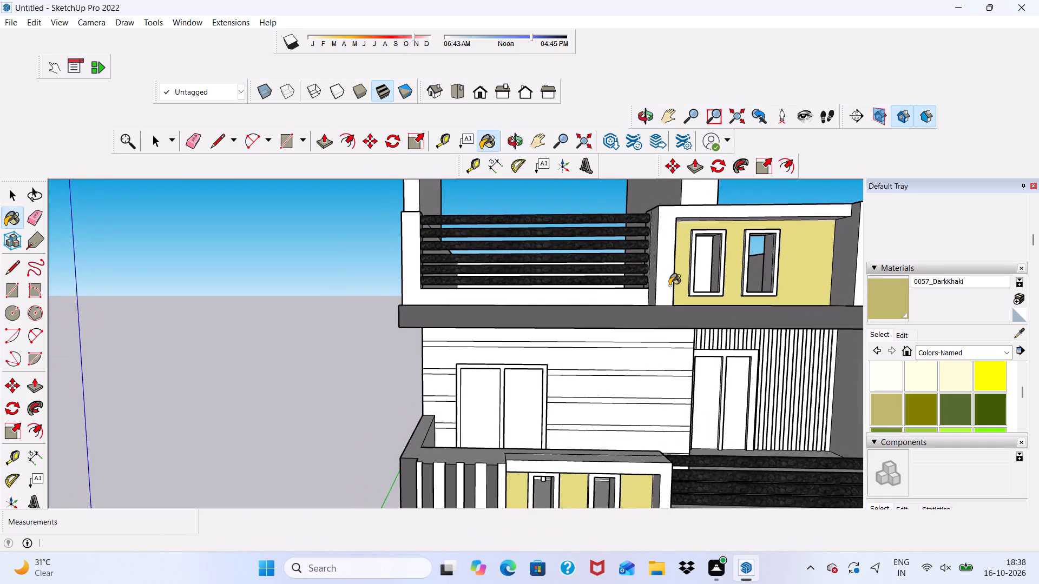
scroll(671, 286, down, 3)
scroll(571, 283, up, 4)
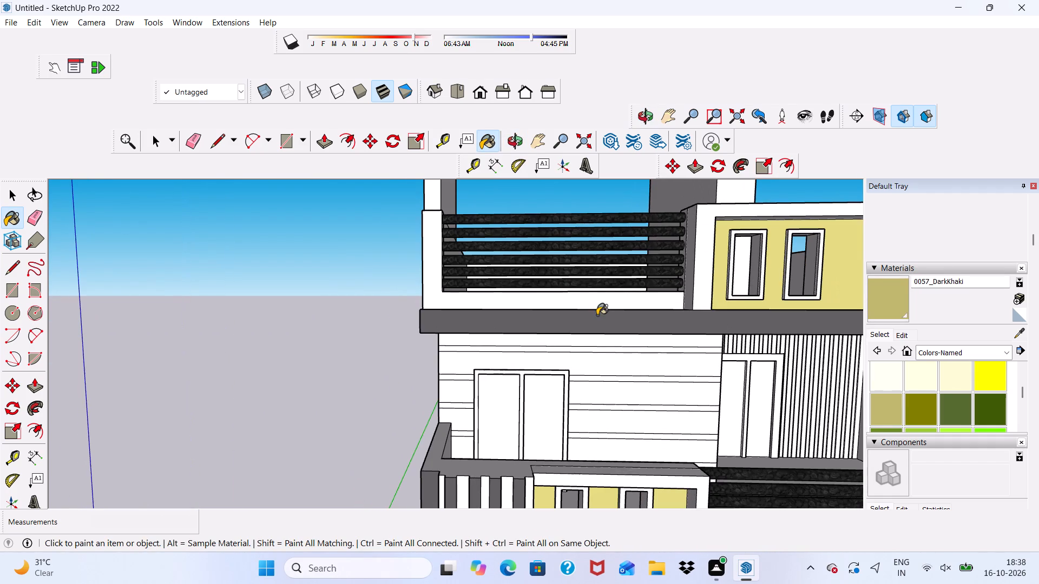
click(604, 304)
Paint the top of the terrace railing's end post and the ledge beneath its bars with 0057_DarkKhaki.
scroll(604, 304, down, 3)
middle_drag(444, 254, 452, 259)
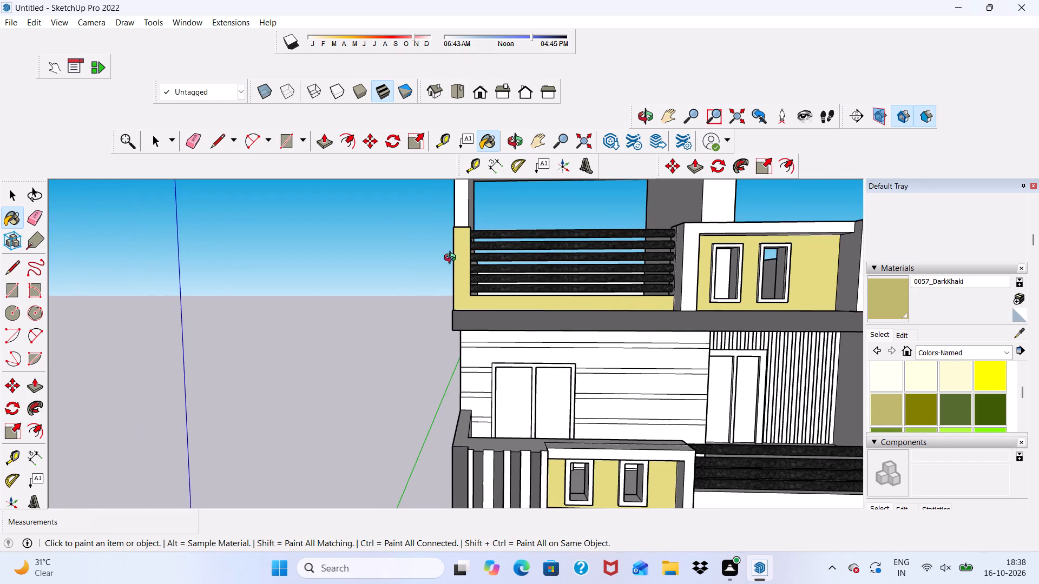
middle_drag(452, 259, 496, 340)
scroll(510, 284, up, 5)
click(481, 307)
scroll(481, 307, down, 6)
middle_drag(505, 343, 482, 256)
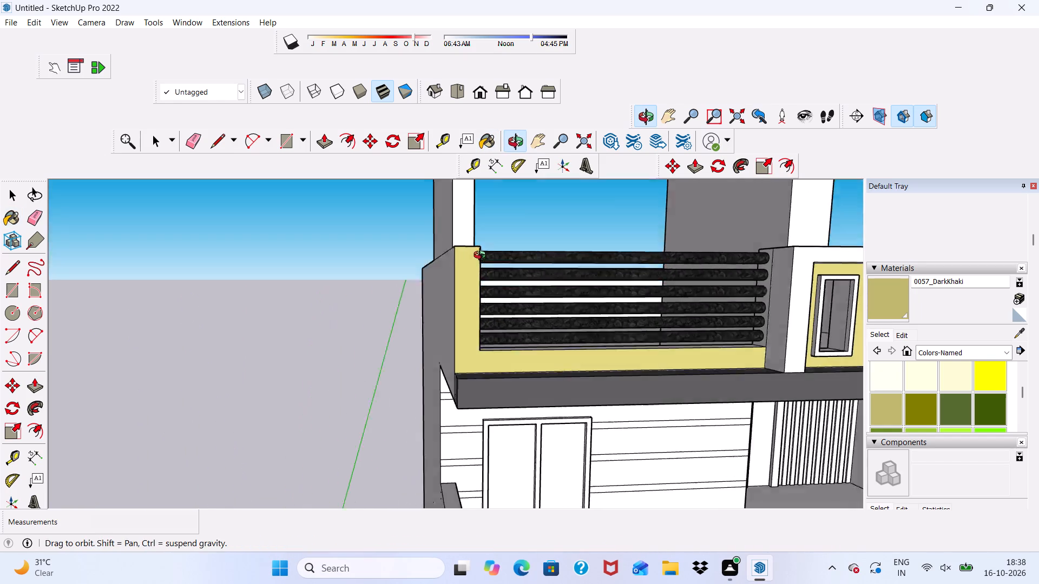
middle_drag(482, 256, 481, 253)
scroll(481, 253, up, 1)
scroll(481, 253, down, 3)
middle_drag(607, 381, 609, 425)
scroll(575, 388, up, 5)
click(573, 376)
scroll(571, 377, down, 1)
Paint the inner side faces at both ends of the terrace railing bars with 0057_DarkKhaki.
middle_drag(571, 377, 483, 387)
scroll(427, 299, up, 4)
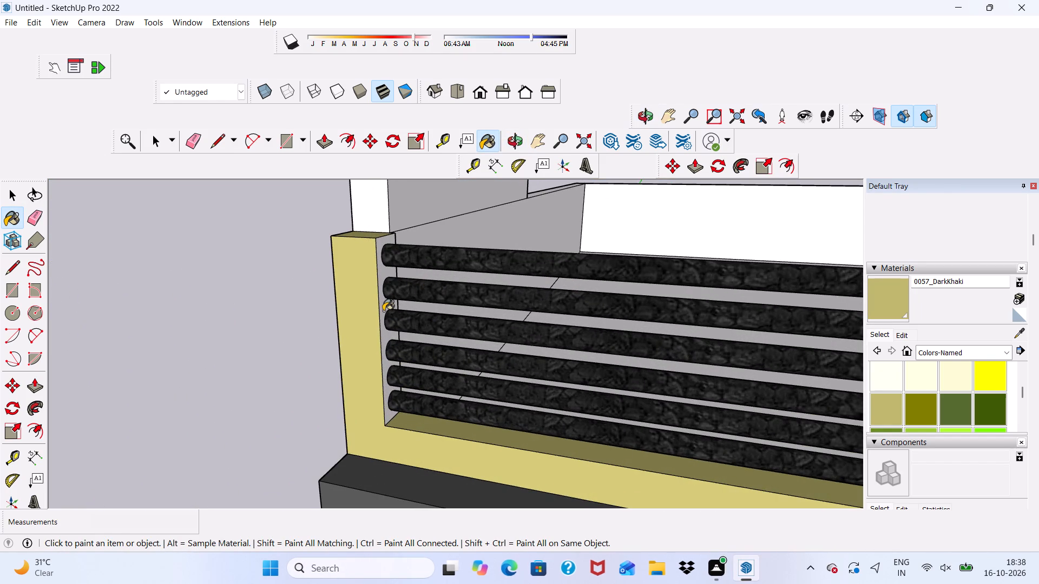
click(383, 311)
scroll(383, 311, down, 4)
middle_drag(395, 320, 520, 344)
scroll(657, 339, up, 1)
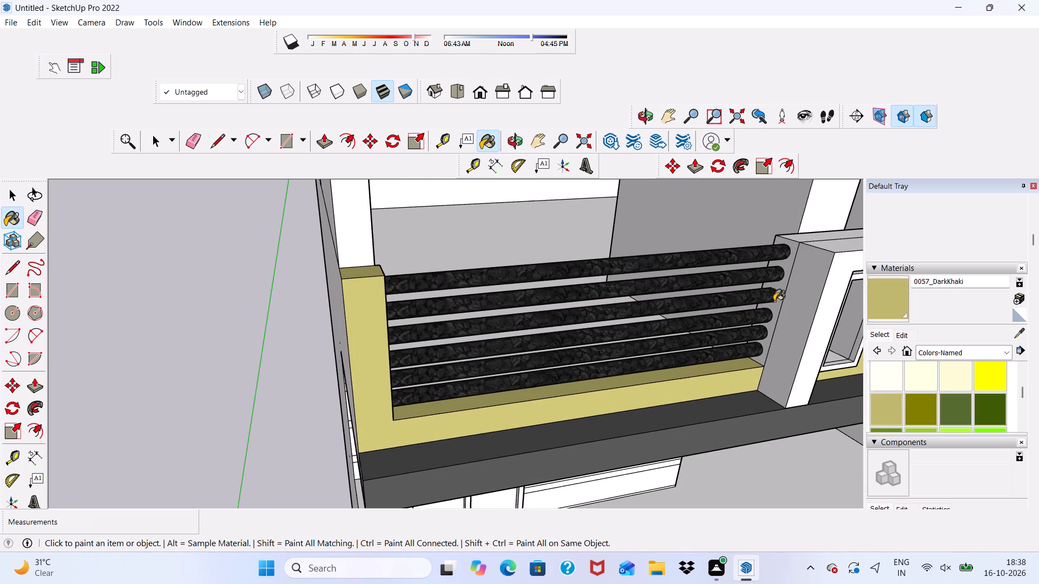
scroll(780, 299, up, 3)
click(780, 299)
scroll(779, 298, down, 7)
middle_drag(761, 336, 735, 279)
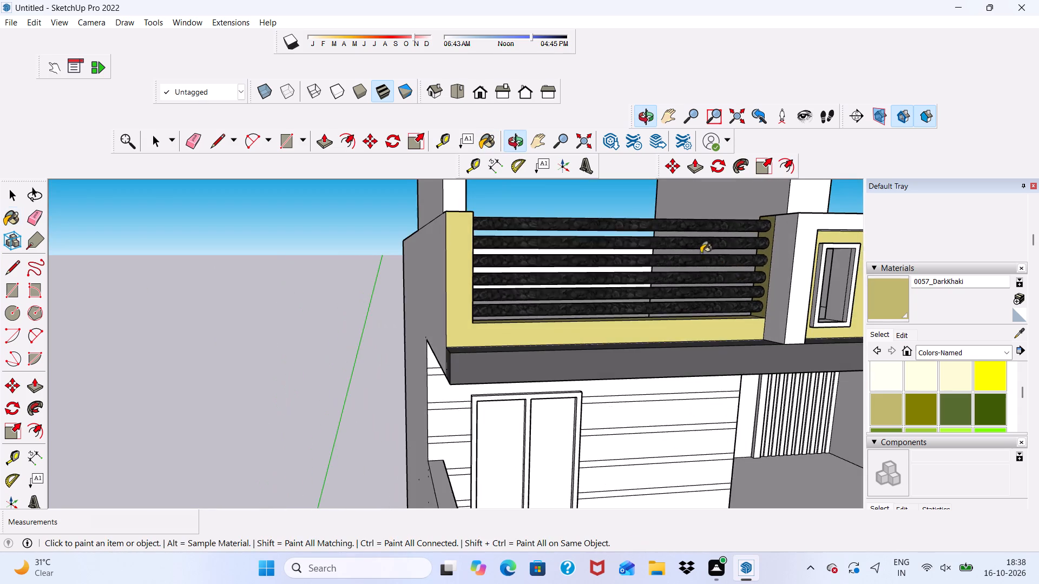
Paint the front face of the parapet and end post around the railing on the balcony below the terrace with 0057_DarkKhaki.
scroll(697, 251, down, 10)
middle_drag(667, 327, 561, 368)
scroll(588, 503, up, 9)
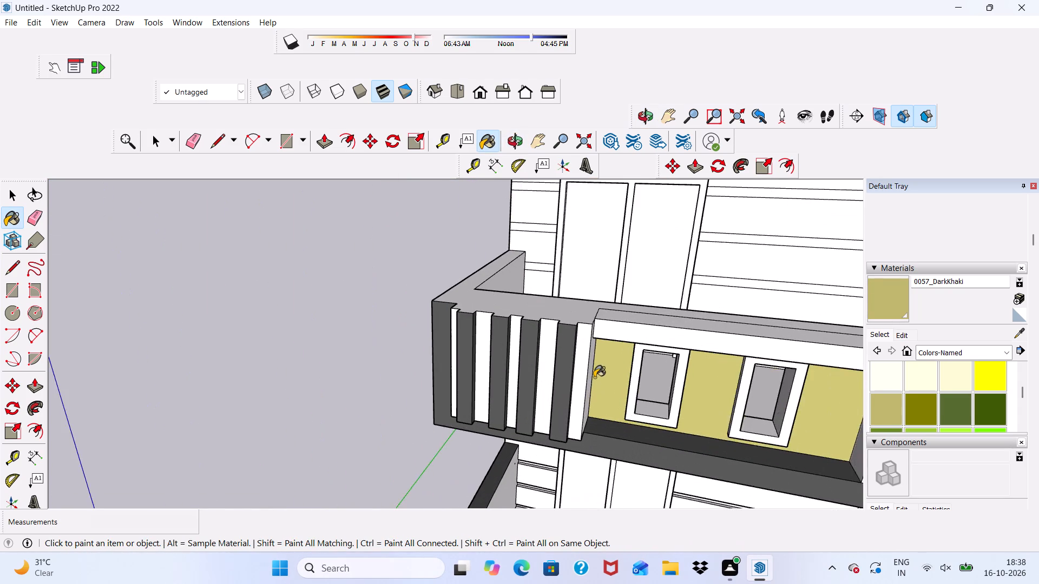
scroll(594, 377, up, 3)
middle_drag(594, 377, 682, 342)
scroll(669, 345, down, 5)
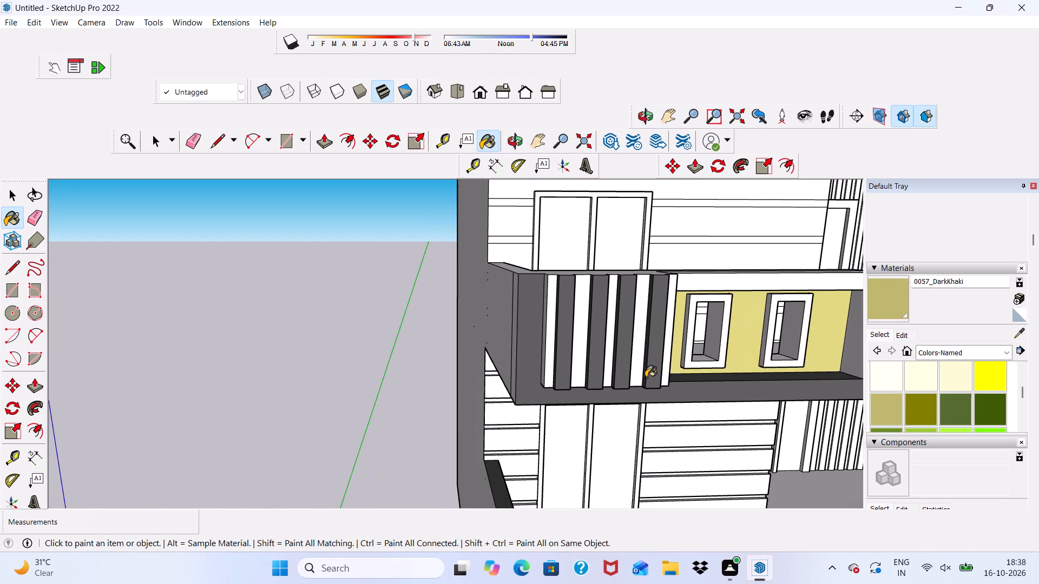
scroll(646, 377, down, 5)
middle_drag(648, 377, 607, 350)
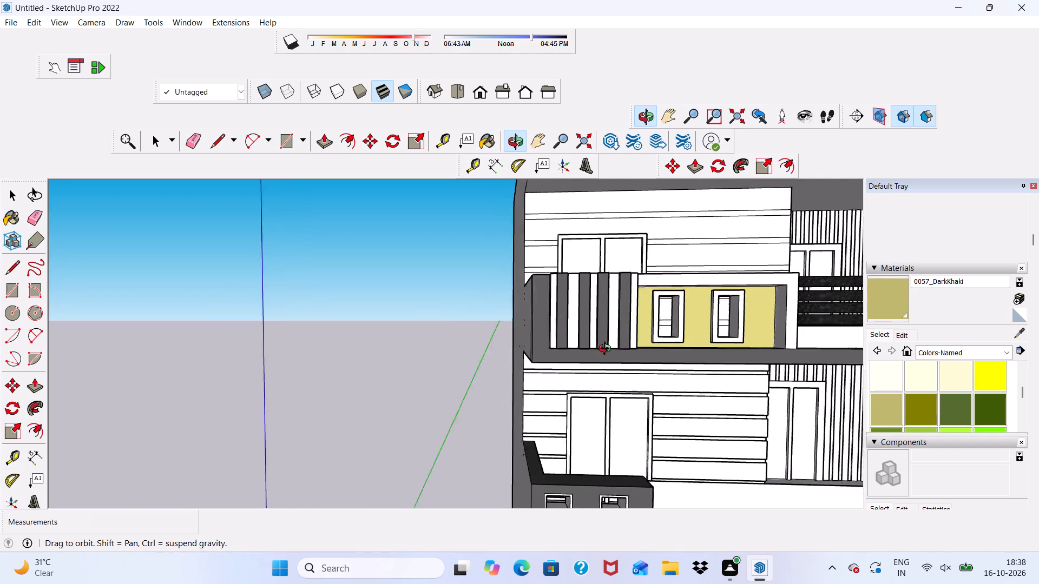
middle_drag(607, 350, 596, 356)
scroll(596, 356, up, 4)
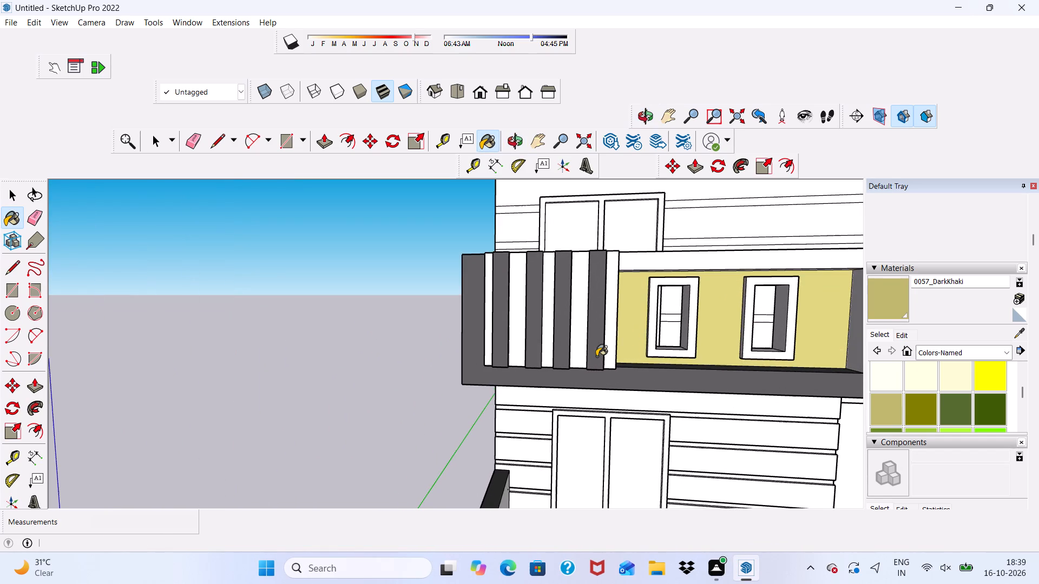
scroll(596, 356, down, 5)
scroll(777, 368, up, 4)
click(811, 353)
scroll(647, 349, down, 8)
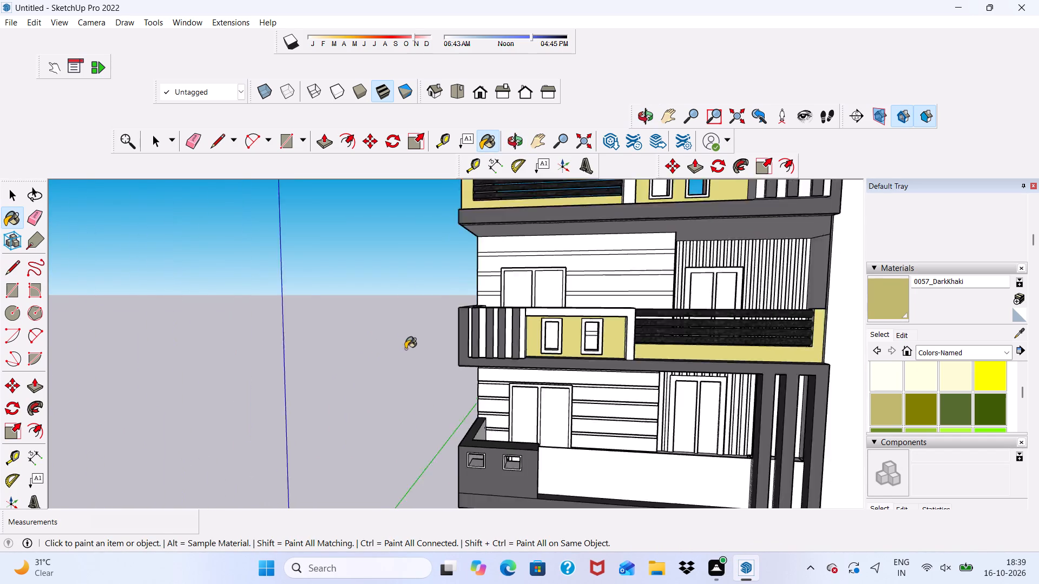
Paint the ledge under that balcony's railing bars and the adjoining side faces of the white frame with 0057_DarkKhaki.
scroll(405, 349, down, 2)
scroll(688, 358, up, 8)
middle_drag(689, 343, 705, 388)
scroll(483, 403, up, 4)
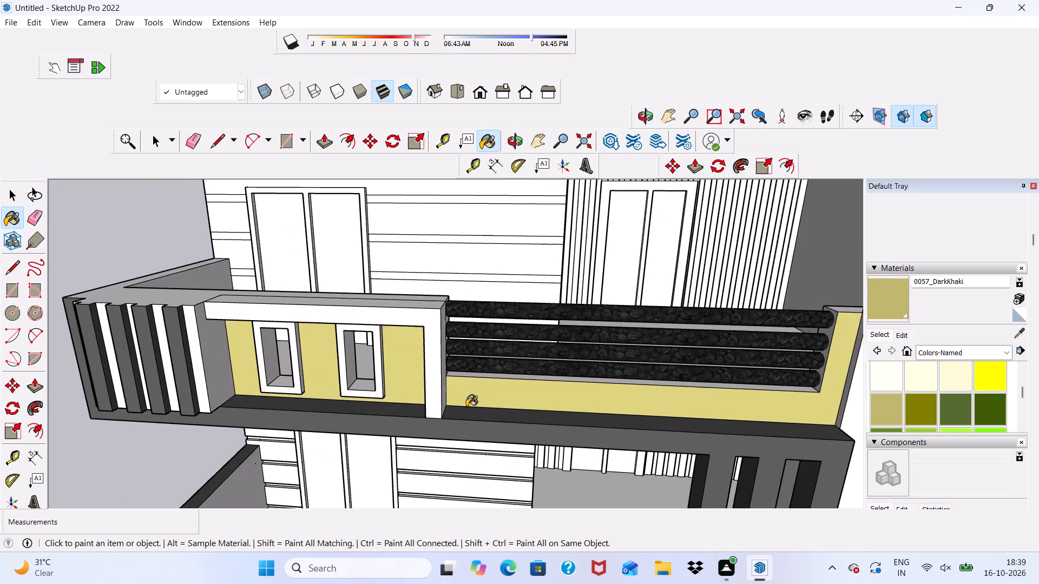
scroll(468, 380, up, 5)
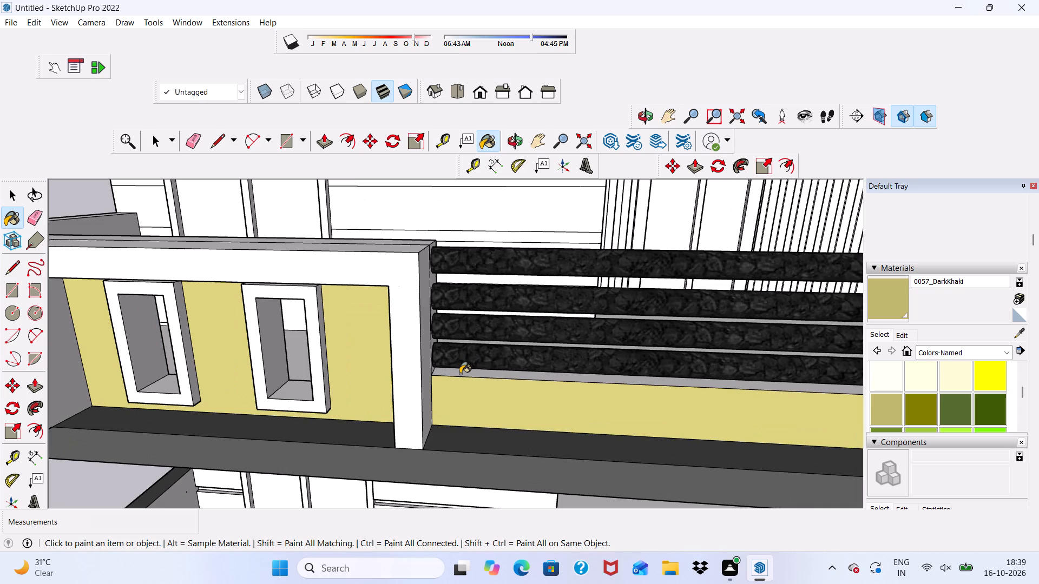
click(459, 374)
scroll(429, 310, up, 4)
click(422, 298)
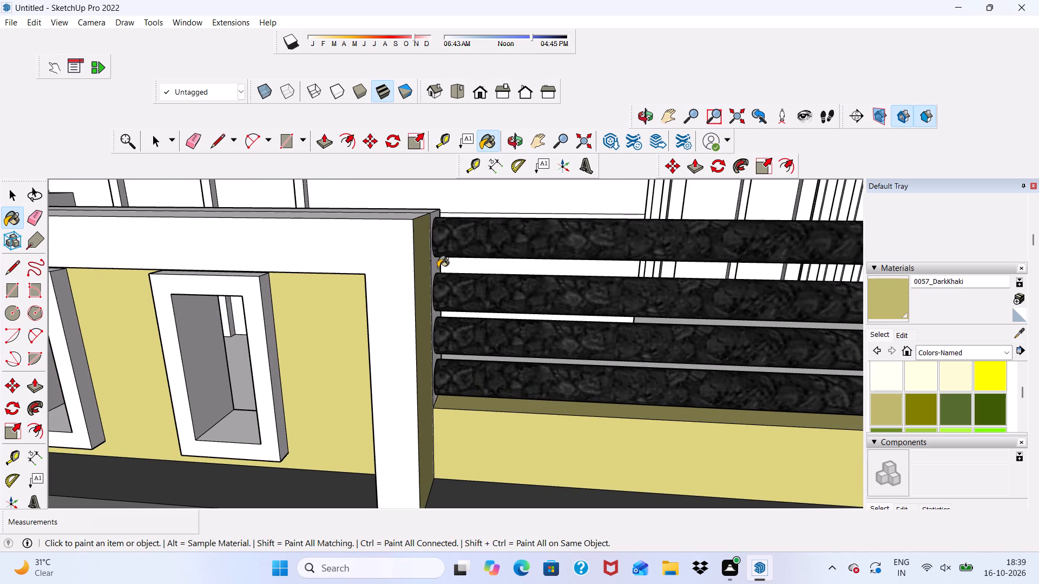
click(436, 261)
Paint the inner side and top of the end post at the far end of the same balcony railing with 0057_DarkKhaki.
scroll(433, 277, down, 7)
middle_drag(453, 329, 519, 330)
scroll(517, 321, down, 1)
scroll(531, 331, up, 1)
scroll(493, 317, down, 5)
scroll(547, 322, down, 4)
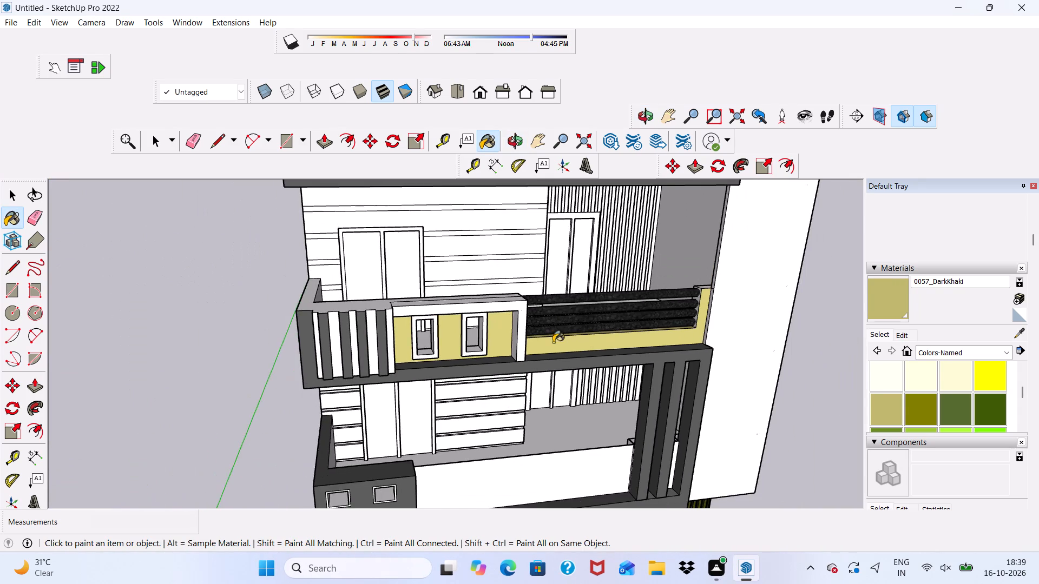
middle_drag(553, 342, 576, 336)
scroll(657, 317, up, 4)
scroll(700, 300, up, 6)
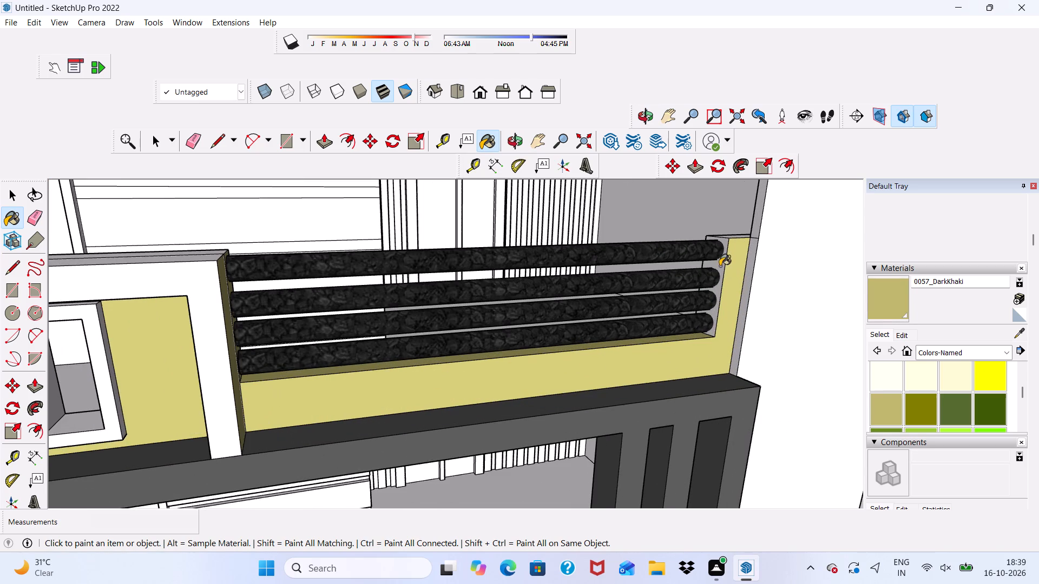
click(720, 266)
scroll(720, 266, down, 2)
middle_drag(719, 288, 675, 343)
click(725, 312)
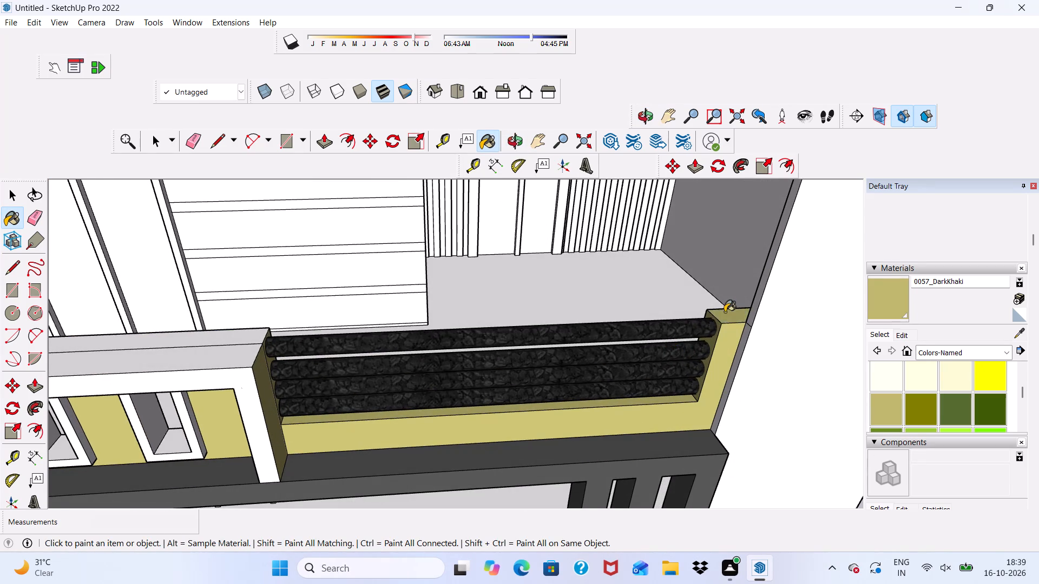
Examine the whole painted front of the building from a distance.
scroll(713, 312, down, 10)
middle_drag(663, 323, 618, 246)
scroll(618, 246, up, 2)
scroll(615, 262, down, 10)
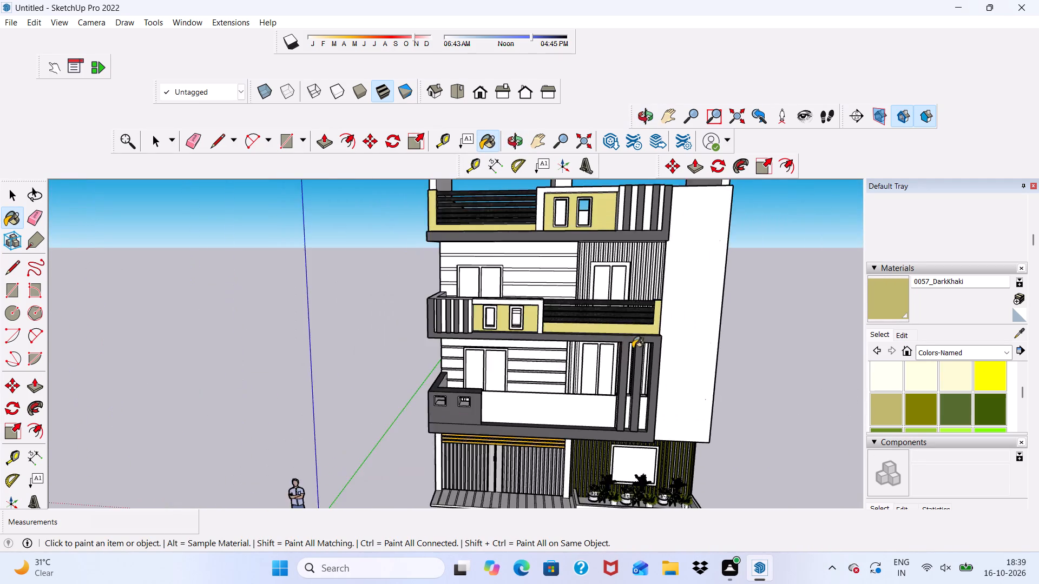
scroll(633, 348, down, 5)
scroll(558, 243, up, 4)
scroll(549, 217, down, 5)
scroll(507, 242, down, 4)
scroll(503, 258, up, 3)
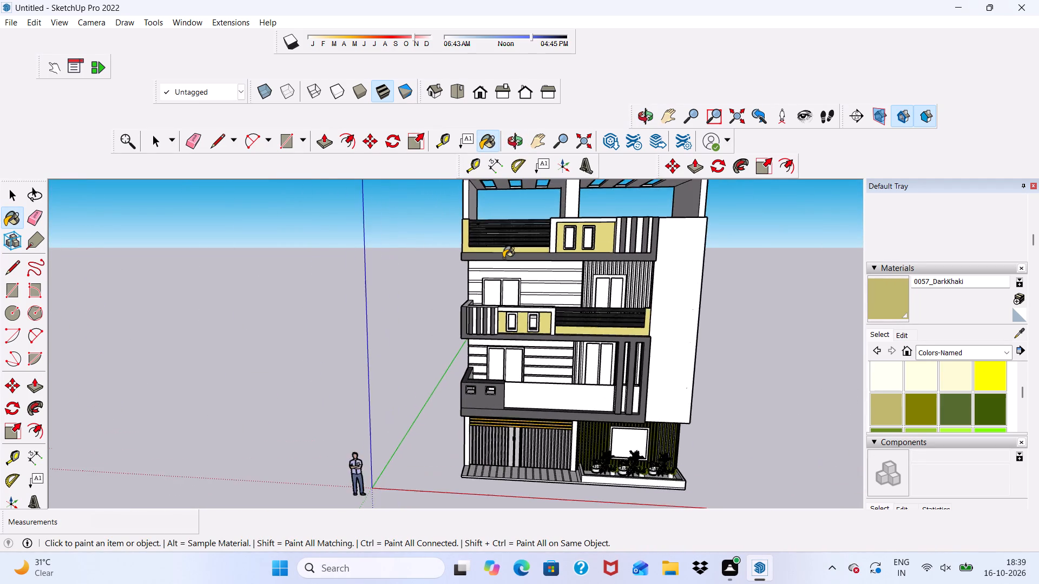
scroll(479, 234, down, 3)
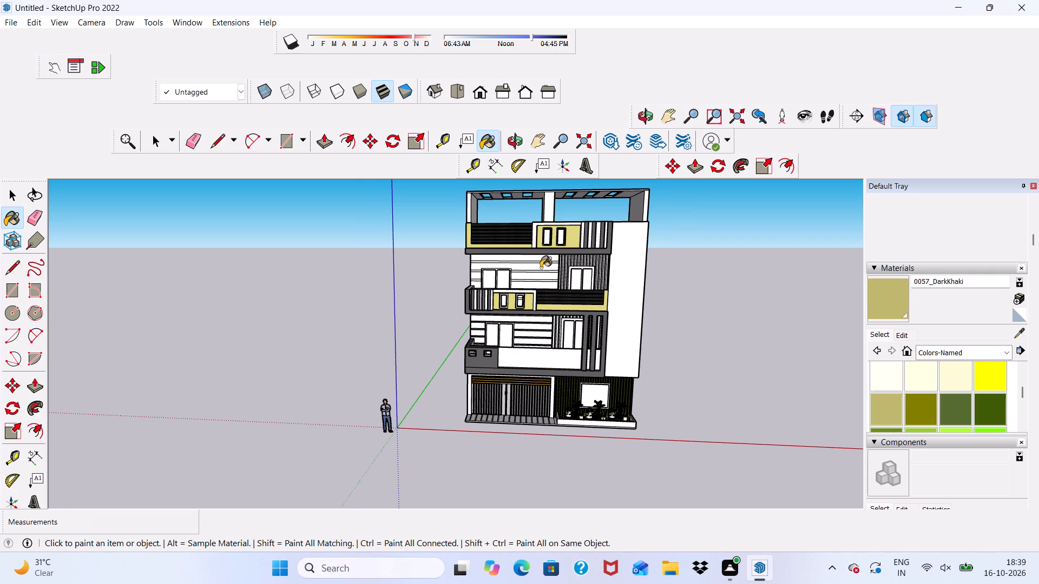
Paint the terrace panel around the two small window frames with Formica Beige from the Synthetic Surfaces library.
click(1005, 353)
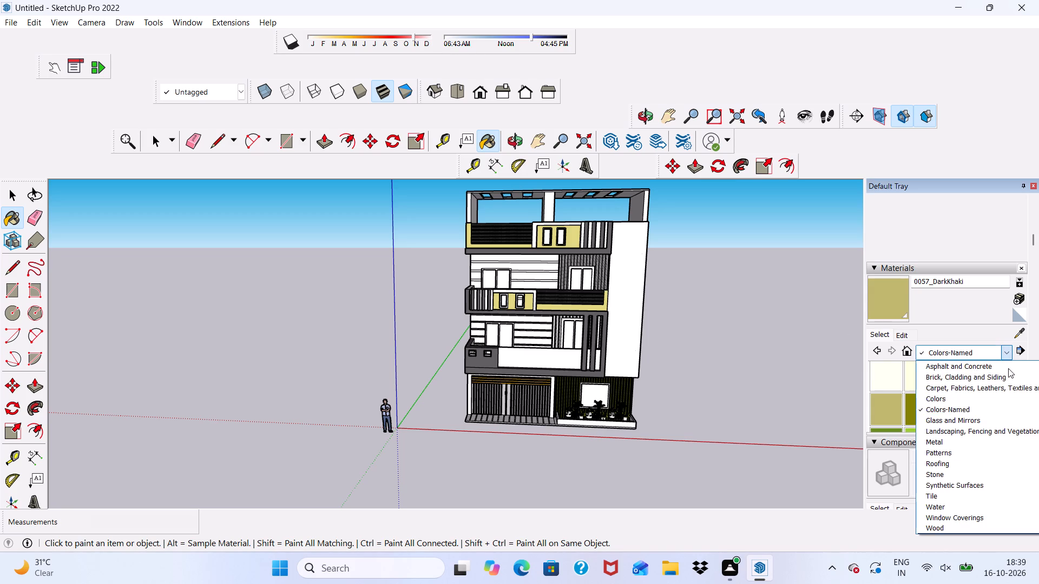
click(952, 490)
click(882, 382)
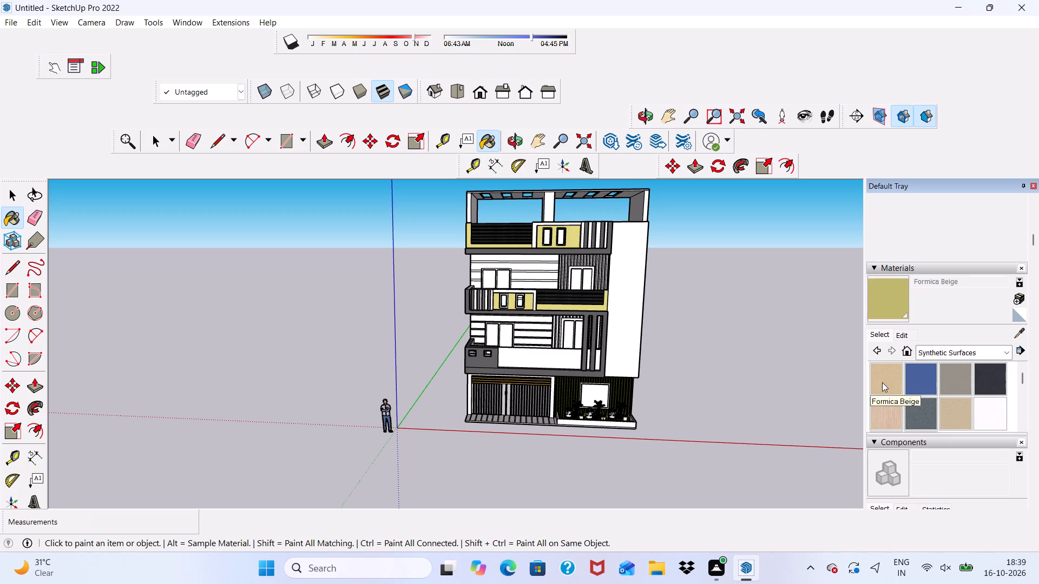
scroll(575, 314, up, 10)
click(581, 207)
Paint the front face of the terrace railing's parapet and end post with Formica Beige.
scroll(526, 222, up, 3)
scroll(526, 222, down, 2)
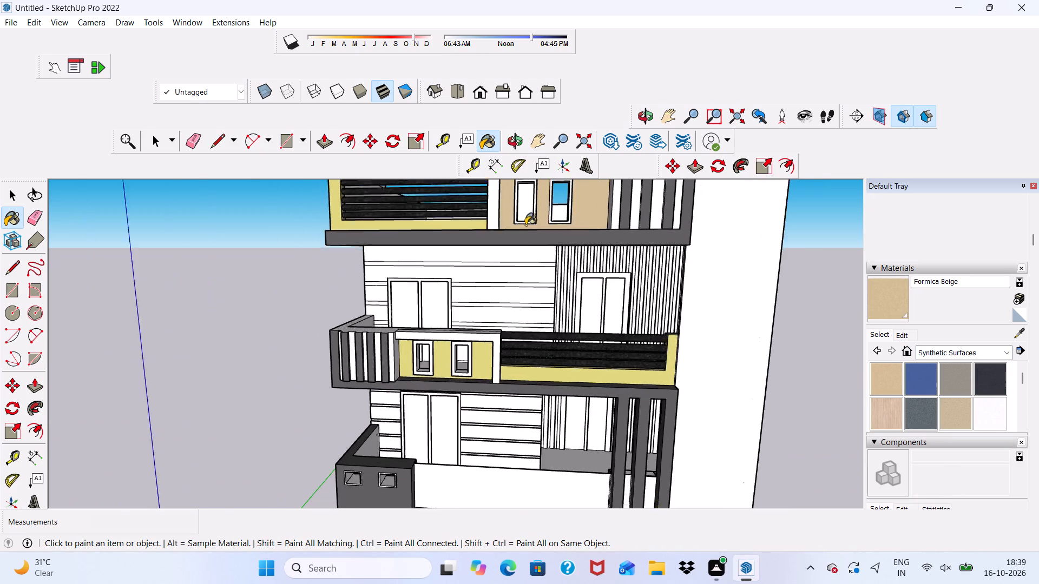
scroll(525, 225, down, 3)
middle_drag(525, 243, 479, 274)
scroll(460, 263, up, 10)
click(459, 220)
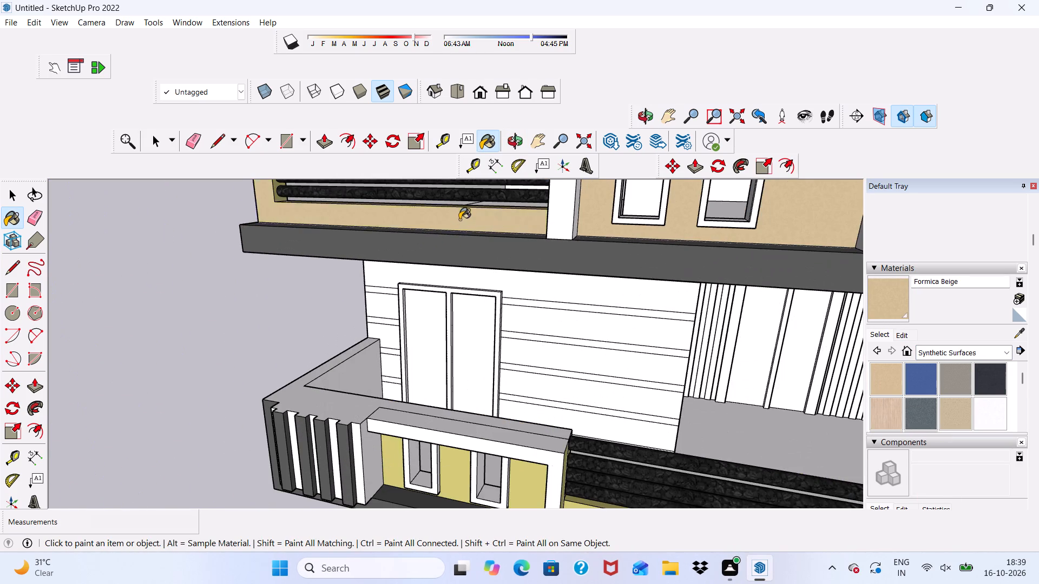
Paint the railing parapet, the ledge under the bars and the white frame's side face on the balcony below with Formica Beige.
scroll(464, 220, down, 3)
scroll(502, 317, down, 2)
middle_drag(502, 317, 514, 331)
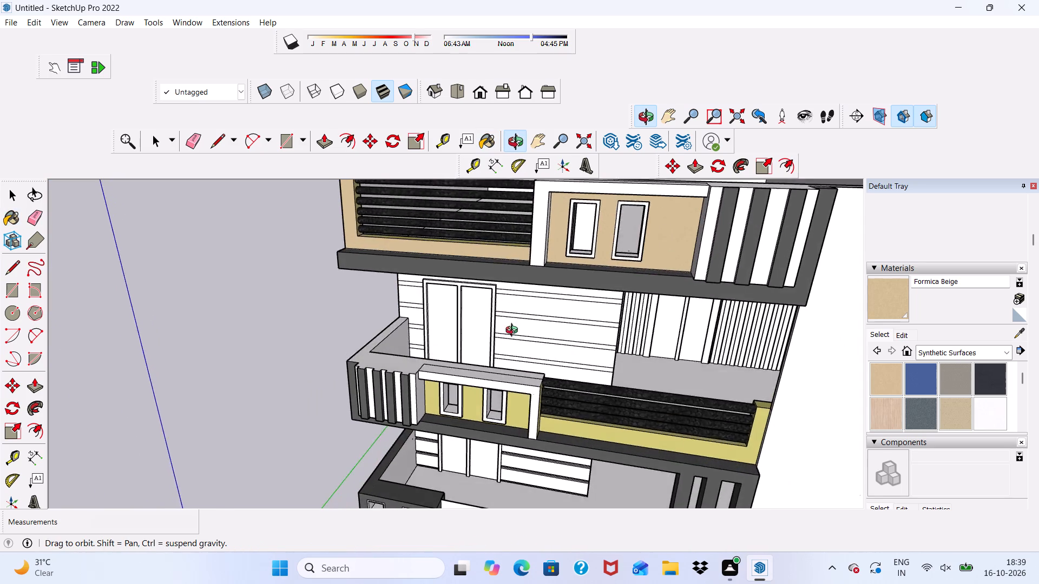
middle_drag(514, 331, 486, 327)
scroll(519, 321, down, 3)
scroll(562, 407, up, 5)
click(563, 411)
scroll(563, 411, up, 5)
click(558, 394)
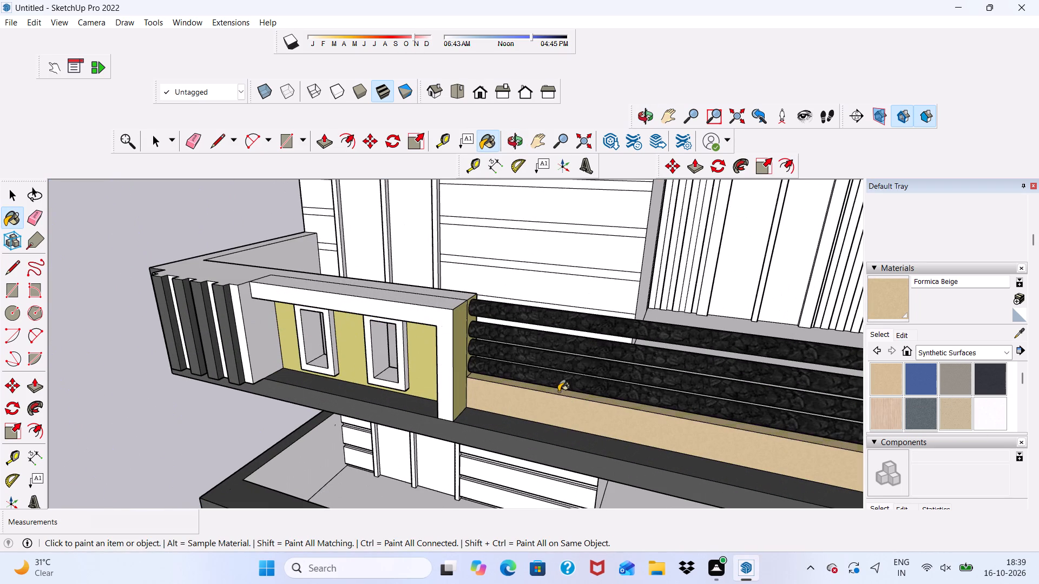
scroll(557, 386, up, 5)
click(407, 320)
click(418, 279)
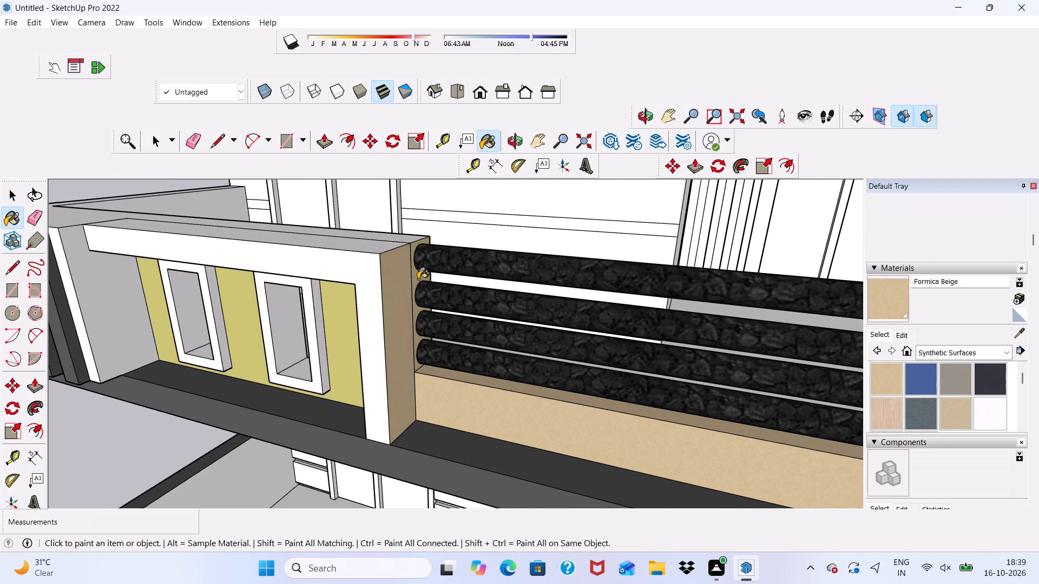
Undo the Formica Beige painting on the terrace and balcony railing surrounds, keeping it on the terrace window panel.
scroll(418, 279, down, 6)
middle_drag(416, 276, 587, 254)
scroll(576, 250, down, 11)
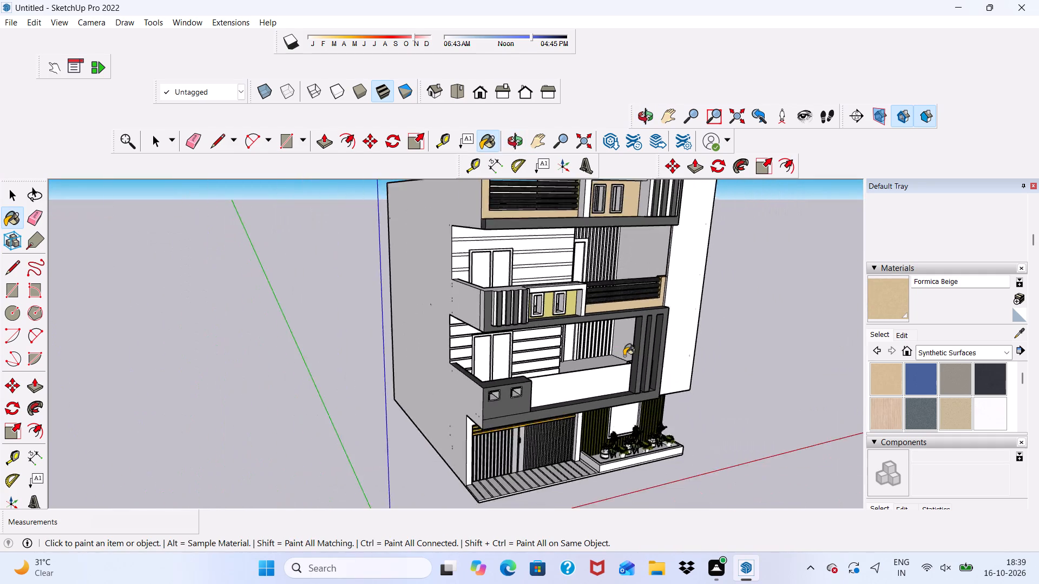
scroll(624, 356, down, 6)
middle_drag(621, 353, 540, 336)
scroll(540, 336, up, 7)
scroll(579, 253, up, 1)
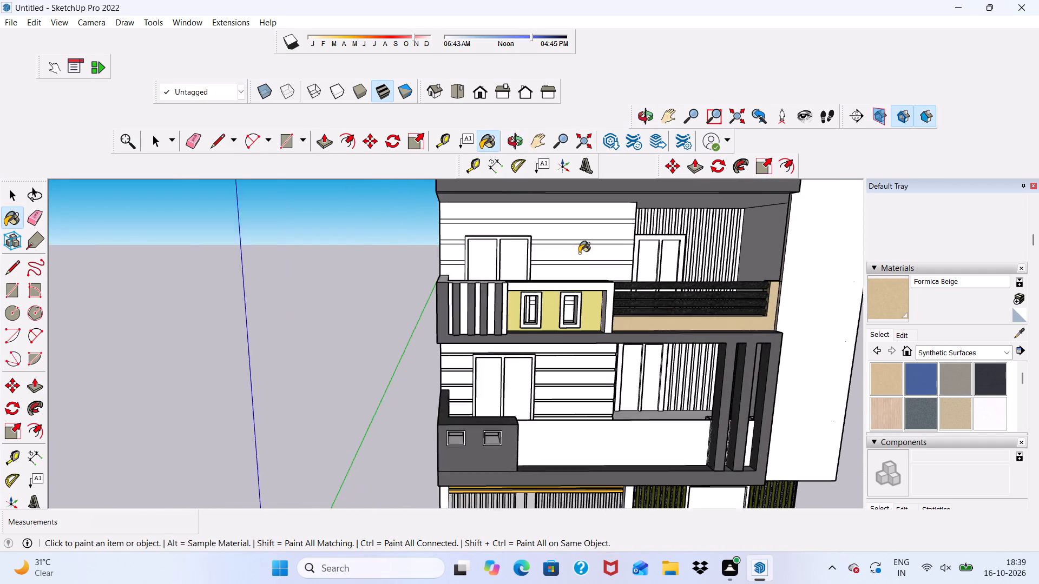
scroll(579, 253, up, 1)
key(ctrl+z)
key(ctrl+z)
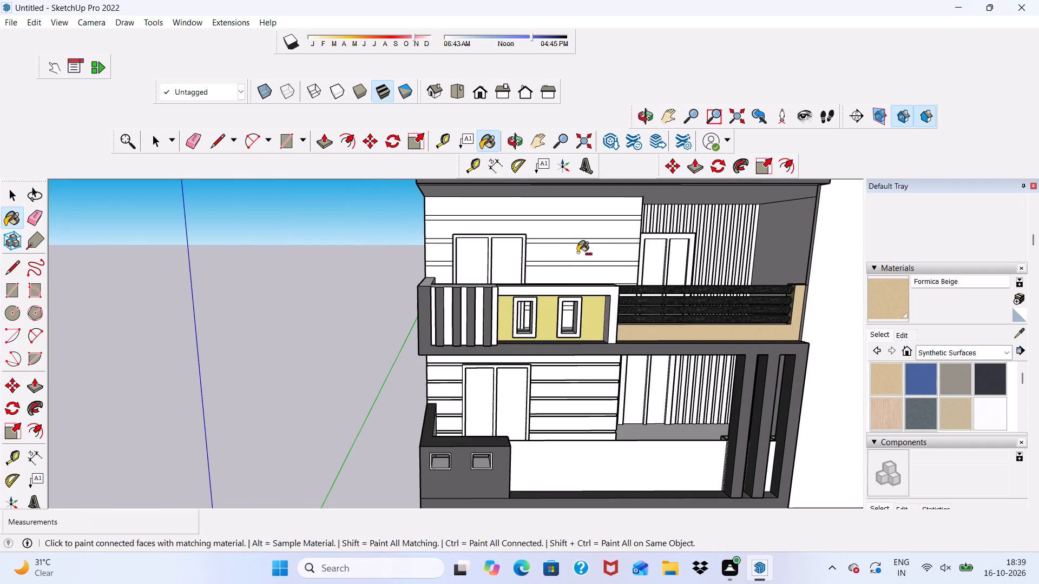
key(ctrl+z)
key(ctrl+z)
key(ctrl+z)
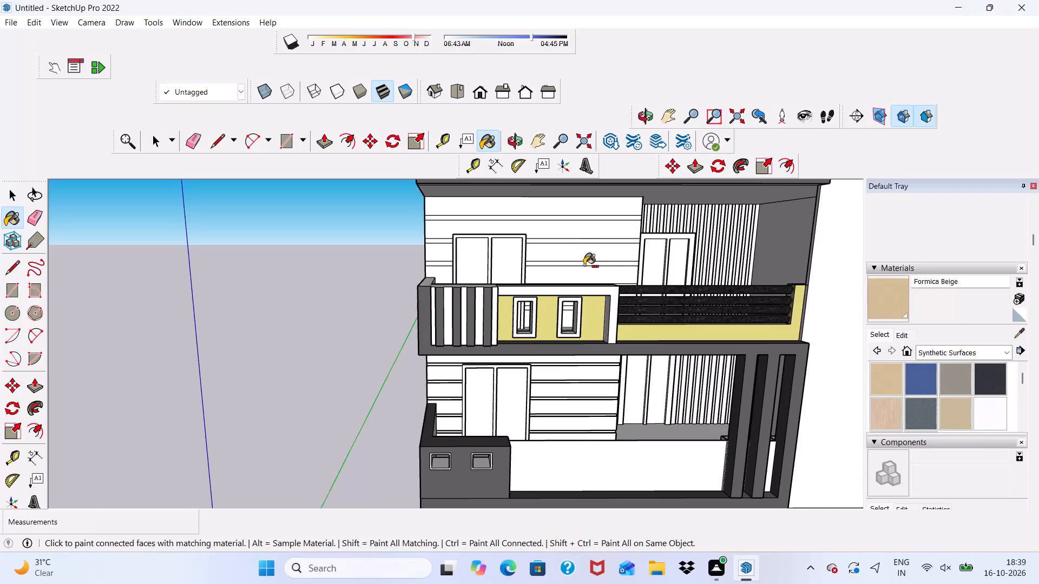
Paint the front and inner faces of the pergola's end wall above the terrace railing with 0057_DarkKhaki from Colors-Named.
key(space)
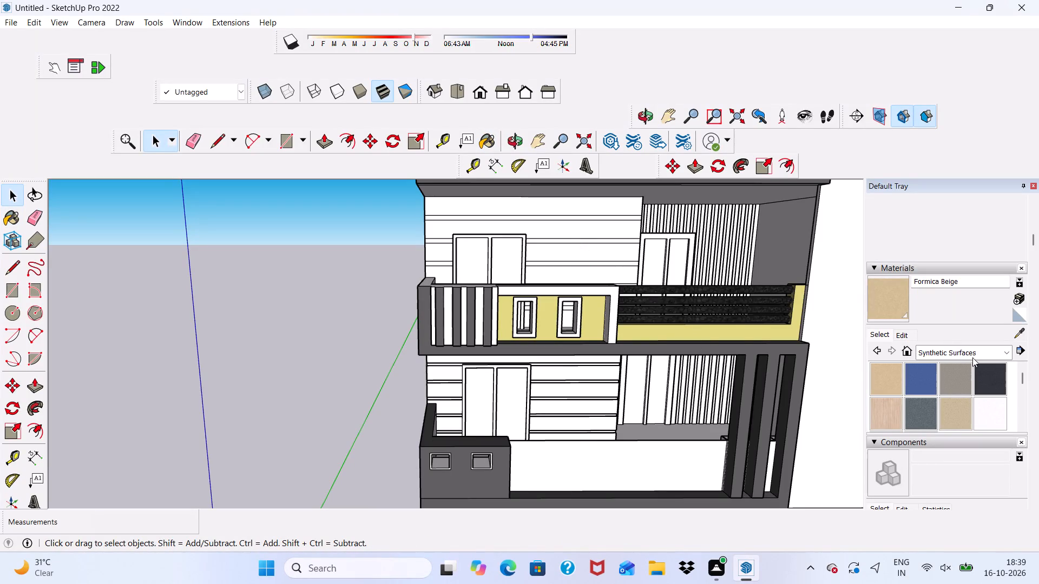
click(1004, 353)
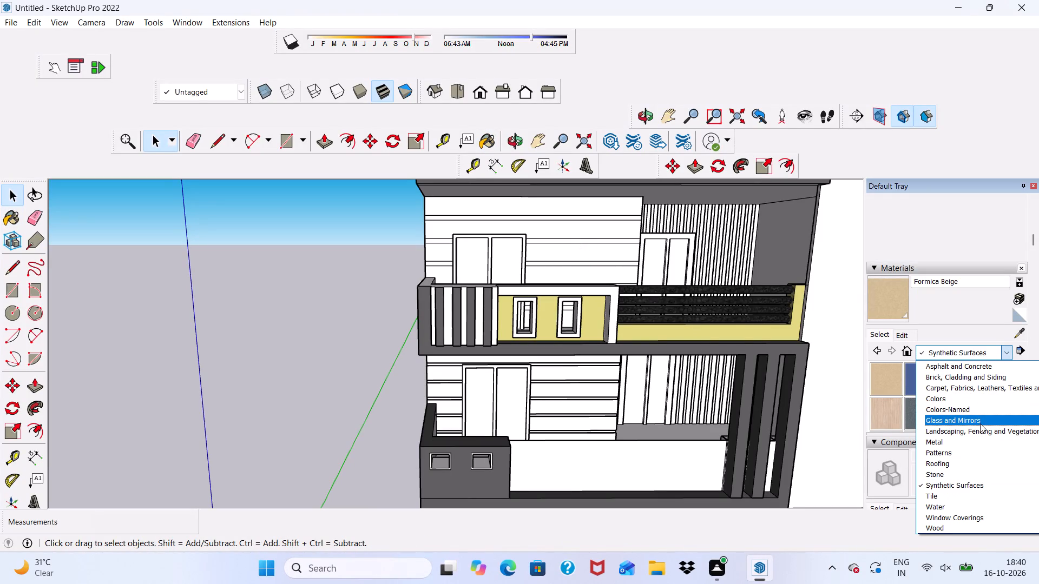
click(972, 410)
scroll(948, 400, down, 4)
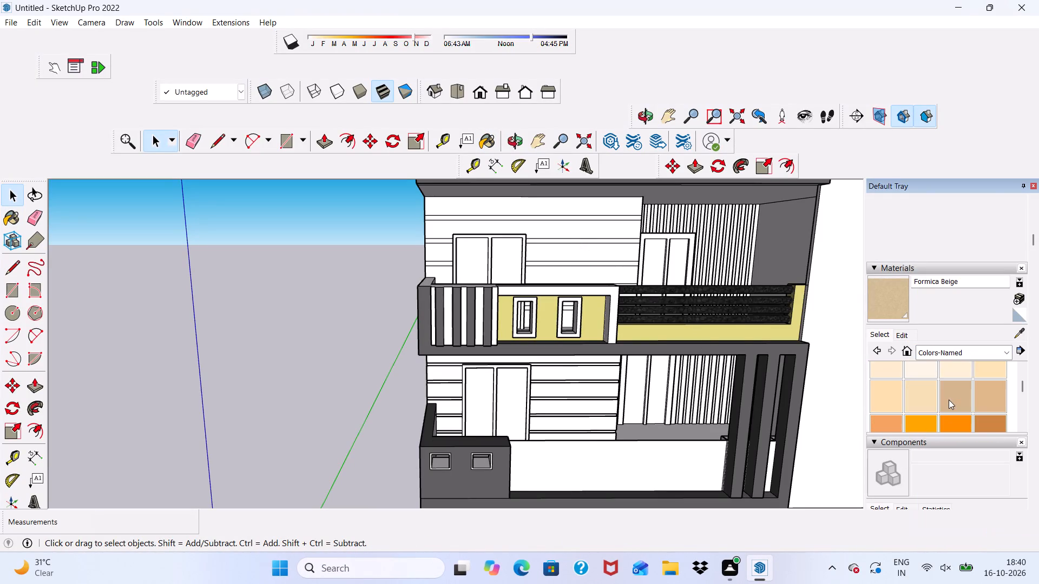
scroll(949, 400, down, 3)
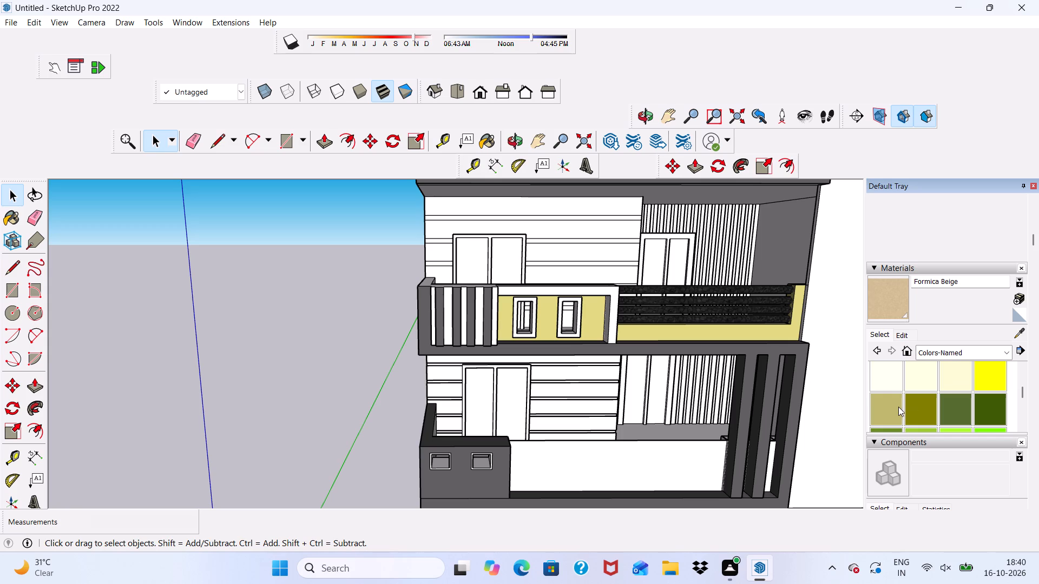
click(896, 406)
scroll(634, 376, down, 3)
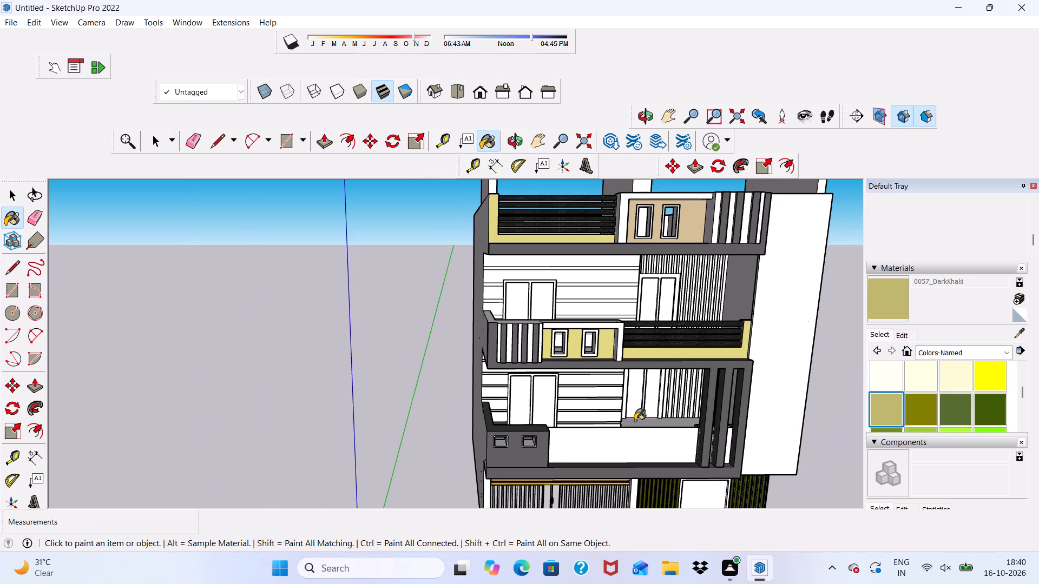
scroll(607, 402, down, 4)
middle_drag(620, 406, 555, 442)
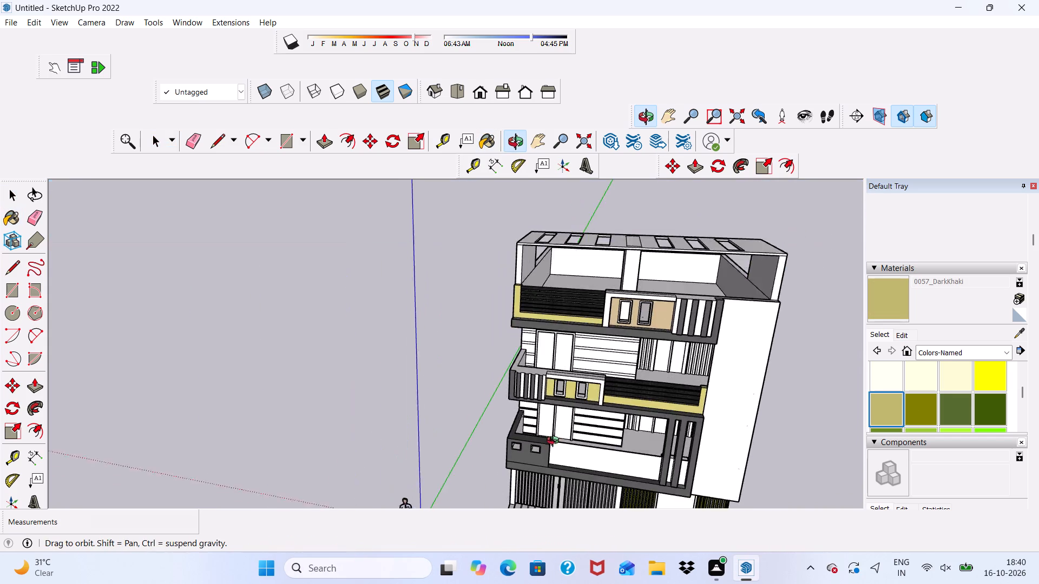
middle_drag(555, 442, 544, 459)
scroll(497, 276, up, 8)
click(553, 257)
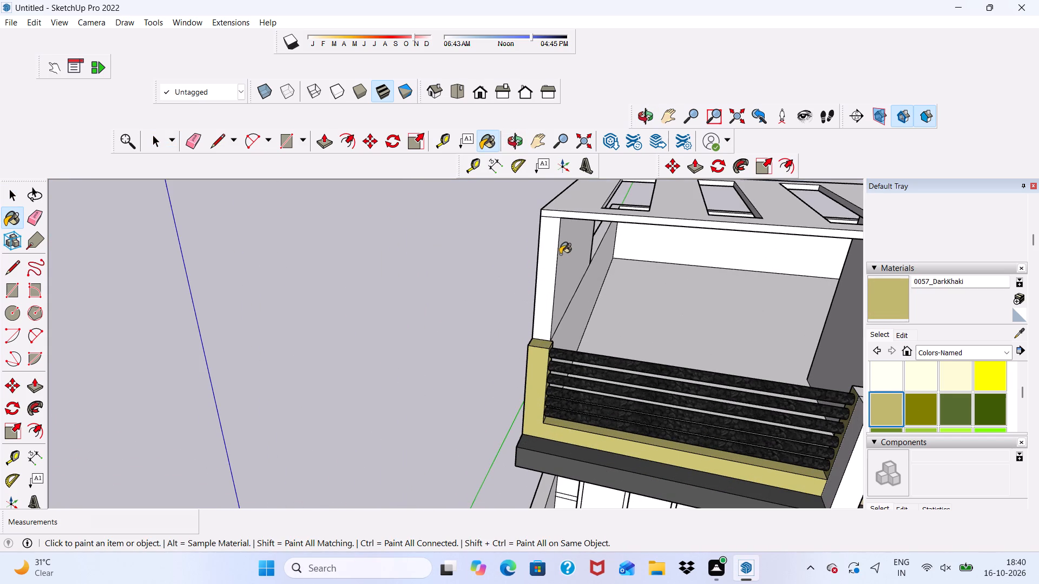
click(561, 254)
Paint the top face and front edge of the slotted pergola slab over the terrace with 0057_DarkKhaki.
scroll(565, 194, up, 3)
click(582, 202)
scroll(577, 214, up, 4)
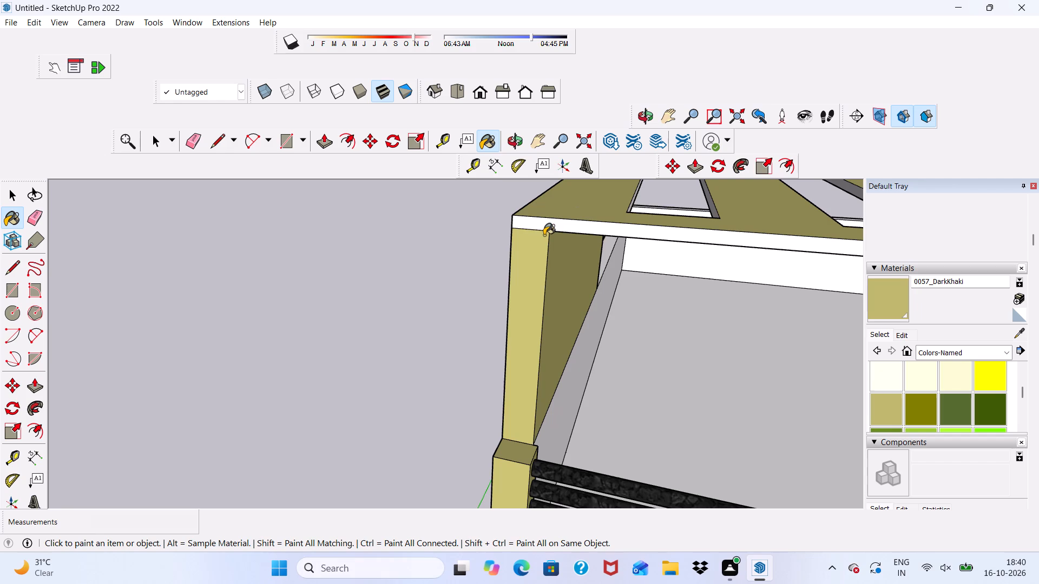
click(548, 227)
Paint the outer face of the pergola's end wall and the slab's side edge above it with 0057_DarkKhaki.
scroll(532, 231, down, 5)
middle_drag(572, 260, 722, 253)
scroll(620, 249, up, 3)
click(515, 265)
scroll(515, 265, down, 10)
scroll(537, 244, up, 5)
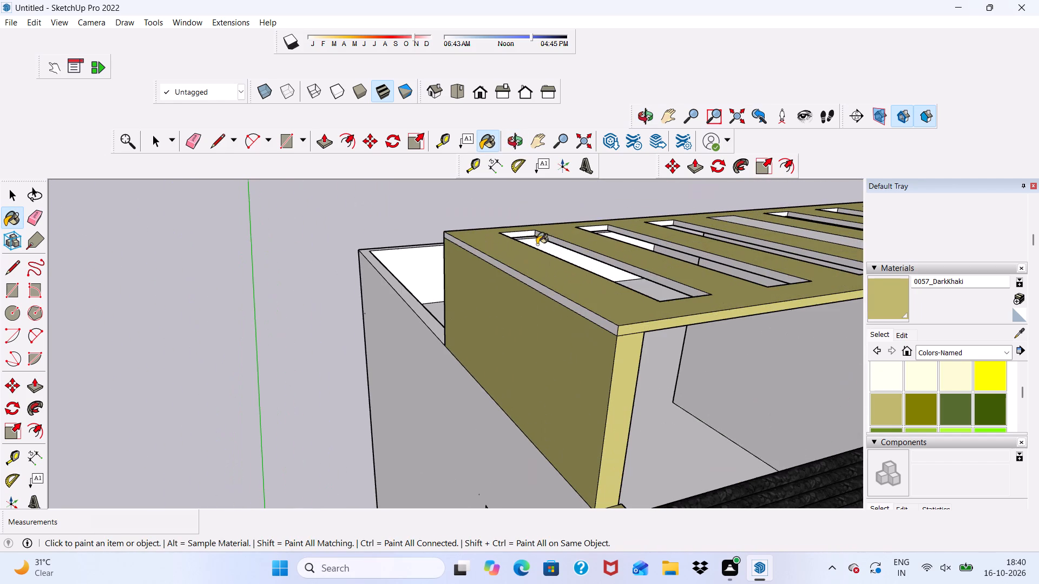
scroll(537, 244, up, 1)
click(527, 300)
Paint the outer long face and the rear end face inside the pergola's first slot with 0057_DarkKhaki.
scroll(477, 303, down, 9)
middle_drag(653, 301, 564, 323)
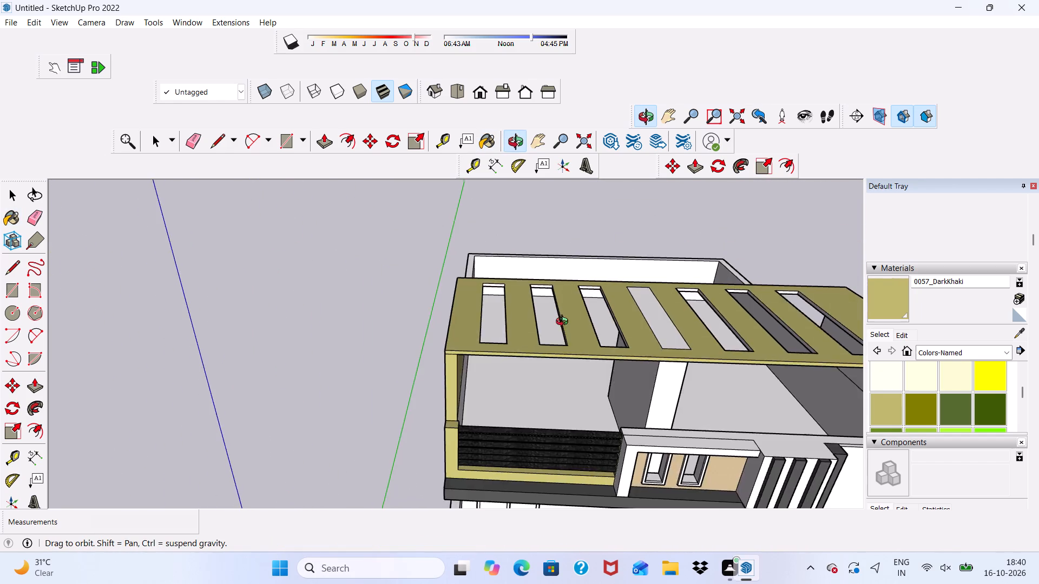
middle_drag(564, 323, 564, 346)
scroll(514, 300, up, 10)
scroll(498, 302, down, 7)
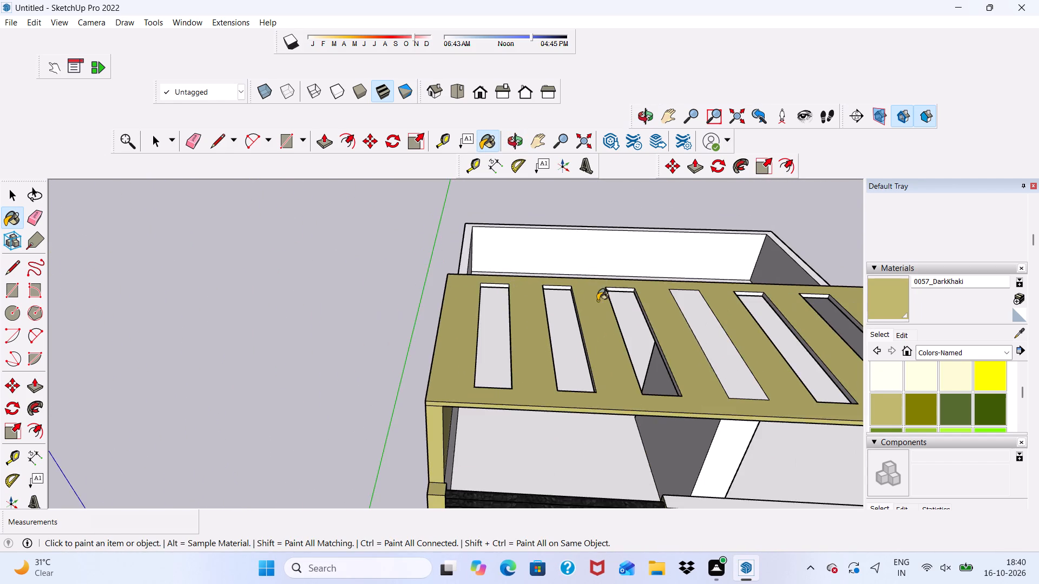
middle_drag(597, 301, 511, 314)
scroll(419, 347, up, 10)
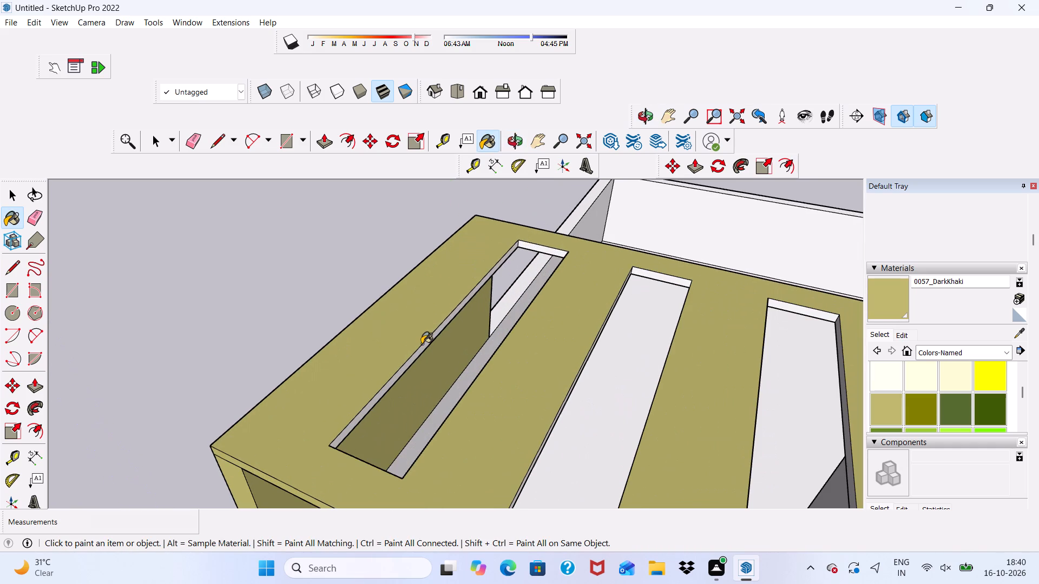
click(422, 347)
scroll(550, 235, up, 3)
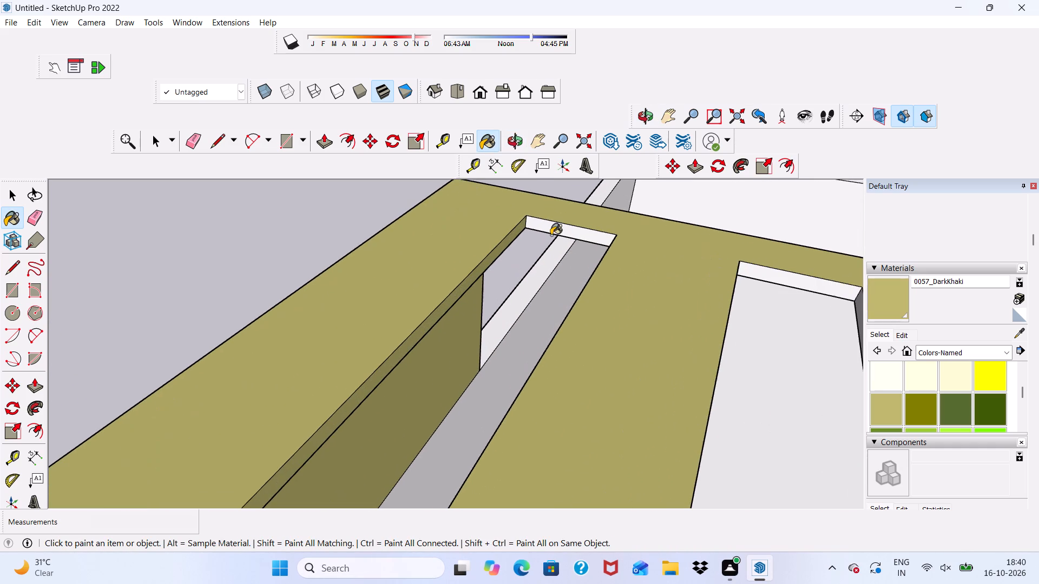
scroll(551, 235, up, 1)
click(555, 233)
Paint the remaining long face inside the pergola's first slot with 0057_DarkKhaki.
scroll(555, 233, down, 4)
middle_drag(562, 248, 677, 271)
scroll(659, 357, up, 5)
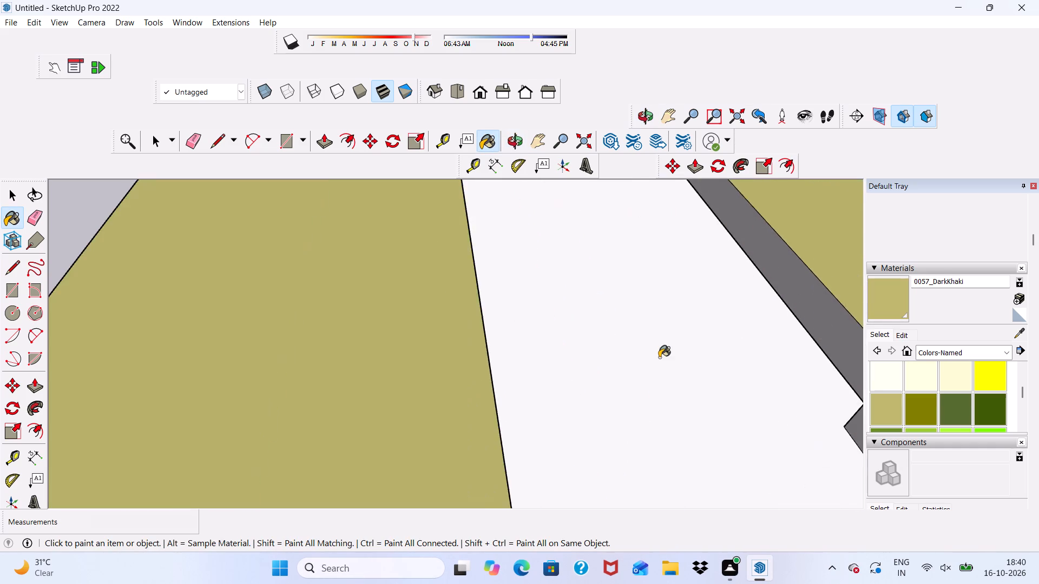
scroll(718, 326, down, 5)
scroll(723, 344, up, 5)
scroll(767, 321, down, 5)
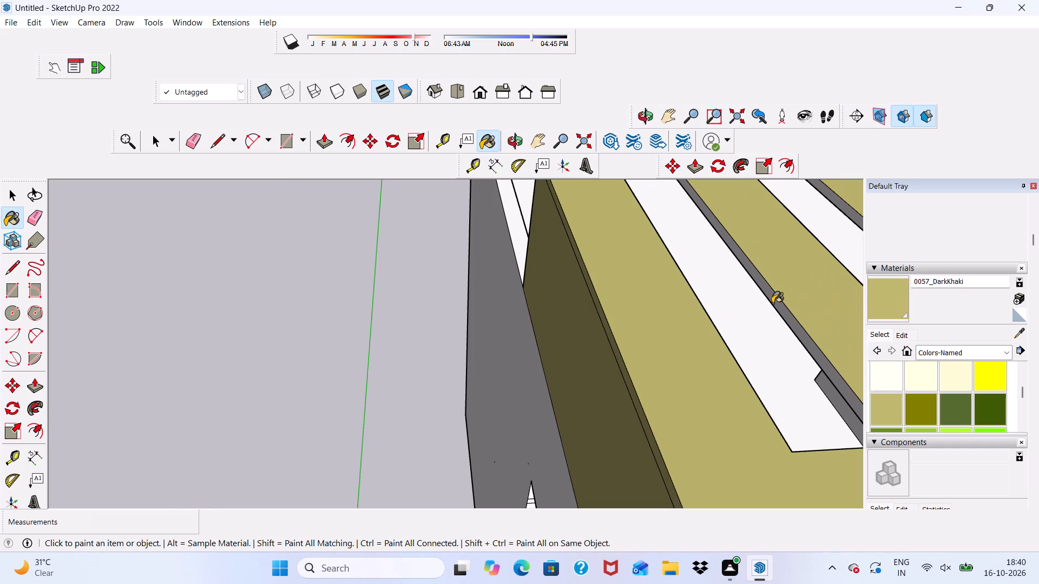
click(772, 303)
scroll(746, 287, down, 3)
scroll(778, 302, up, 1)
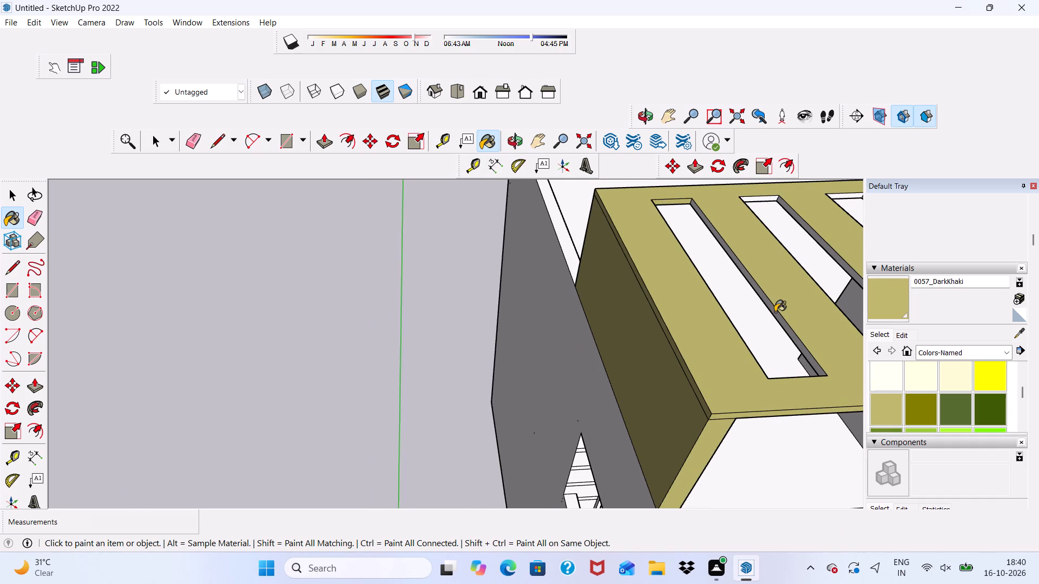
click(775, 312)
Paint the front end face inside the pergola's first slot with 0057_DarkKhaki.
scroll(669, 286, down, 5)
middle_drag(716, 327, 462, 331)
scroll(469, 324, down, 11)
scroll(547, 371, up, 6)
middle_drag(542, 364, 467, 379)
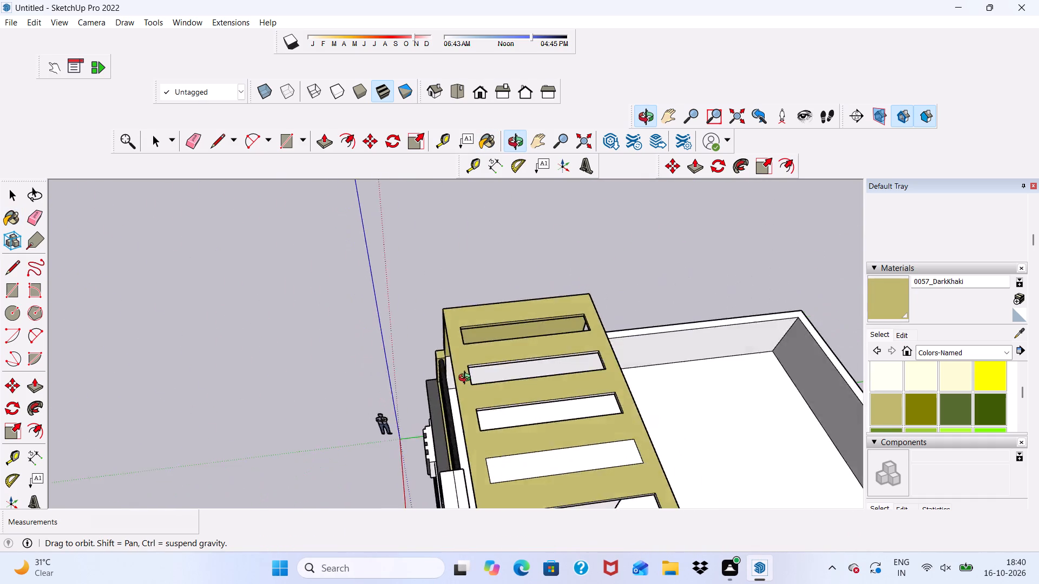
middle_drag(467, 379, 412, 351)
scroll(418, 299, up, 20)
scroll(418, 299, up, 1)
click(445, 323)
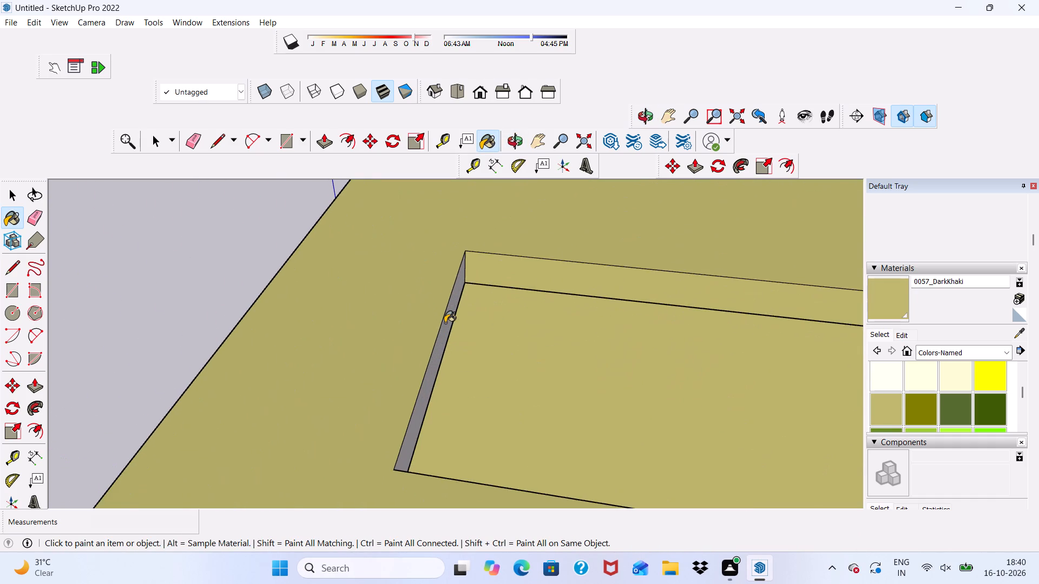
Paint the rear end face inside the pergola's second slot with 0057_DarkKhaki.
scroll(445, 323, down, 10)
middle_drag(562, 366, 753, 359)
scroll(438, 319, down, 6)
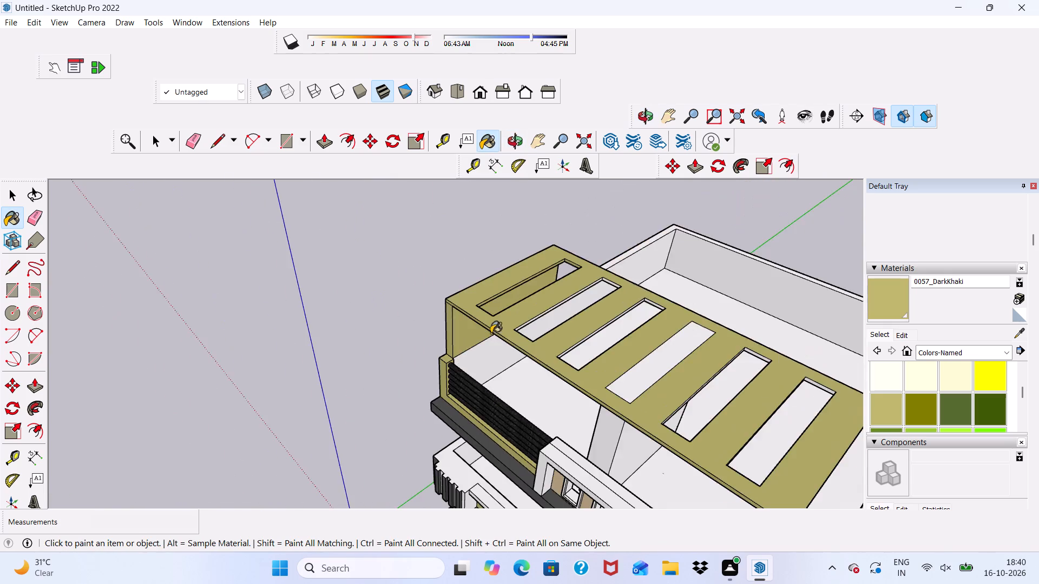
scroll(491, 333, down, 3)
middle_drag(518, 357, 614, 357)
scroll(584, 262, up, 10)
scroll(571, 353, up, 2)
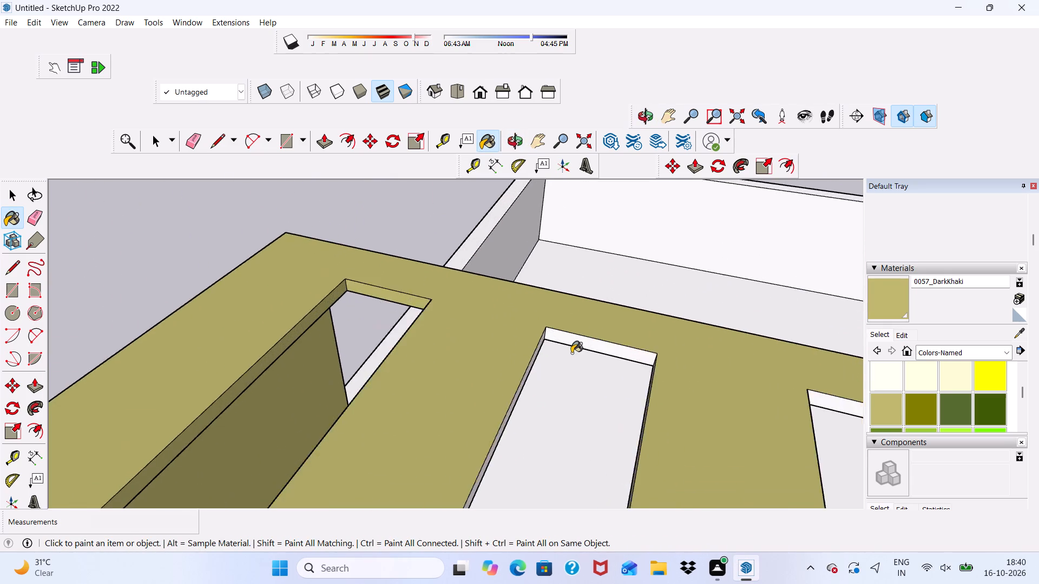
scroll(571, 353, up, 2)
click(575, 302)
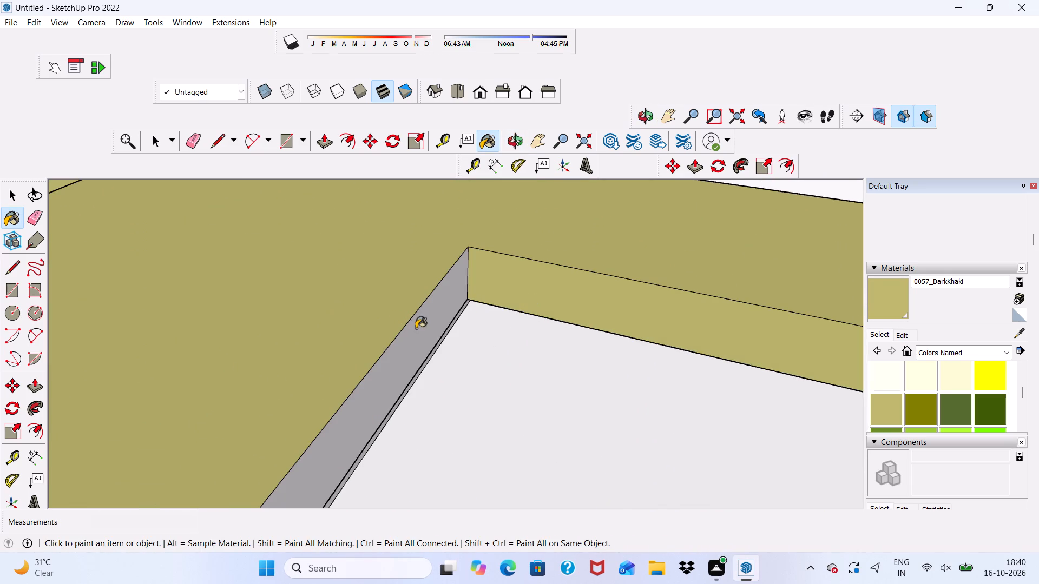
Paint both long faces inside the pergola's second slot with 0057_DarkKhaki.
click(416, 328)
scroll(416, 329, down, 7)
middle_drag(397, 336, 581, 323)
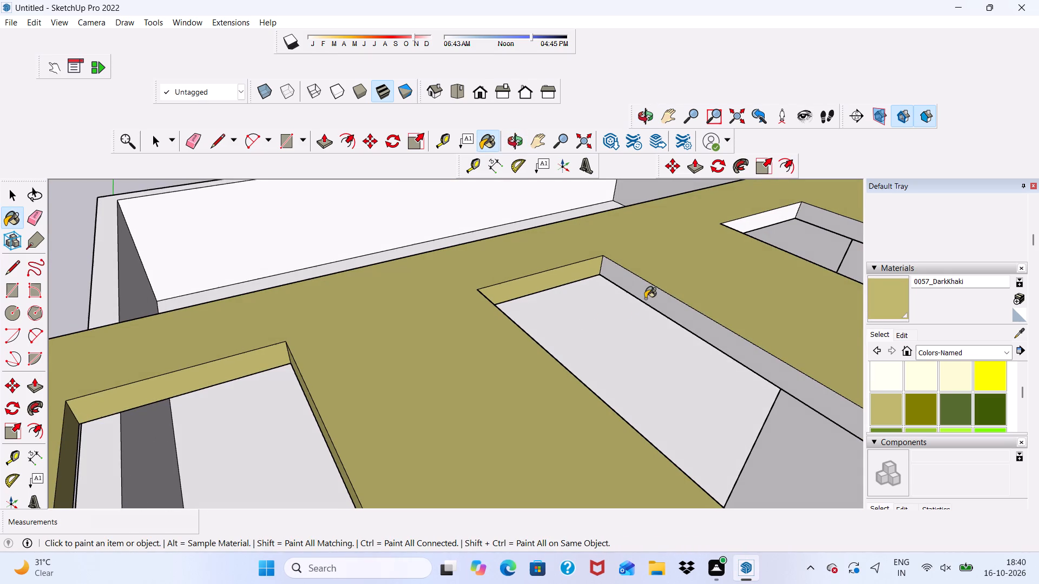
click(645, 298)
Paint the front end face inside the pergola's second slot with 0057_DarkKhaki.
scroll(499, 263, down, 6)
middle_drag(550, 315, 628, 328)
scroll(443, 316, down, 6)
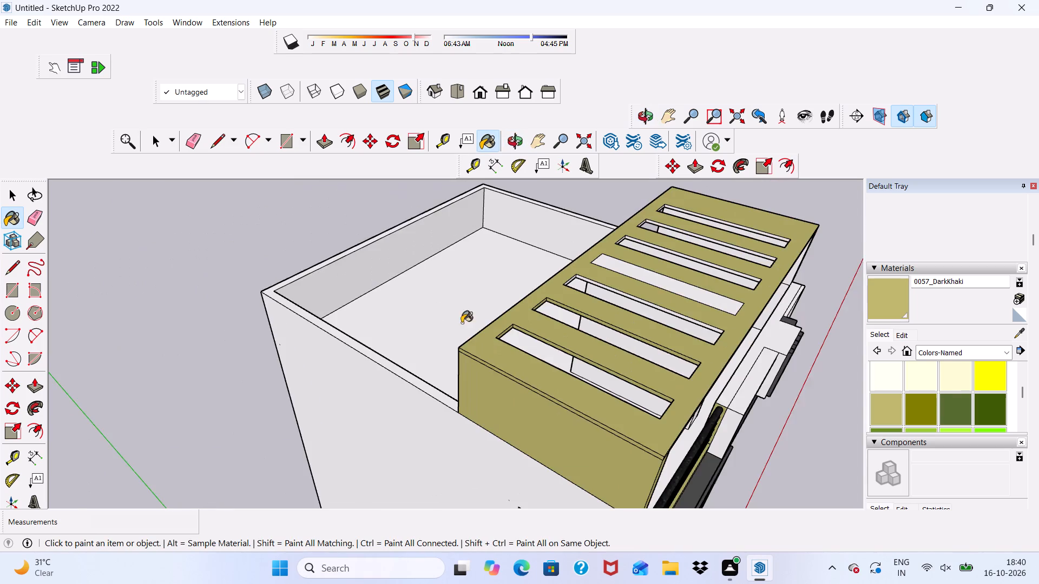
scroll(564, 362, down, 1)
middle_drag(564, 362, 689, 382)
scroll(712, 311, up, 14)
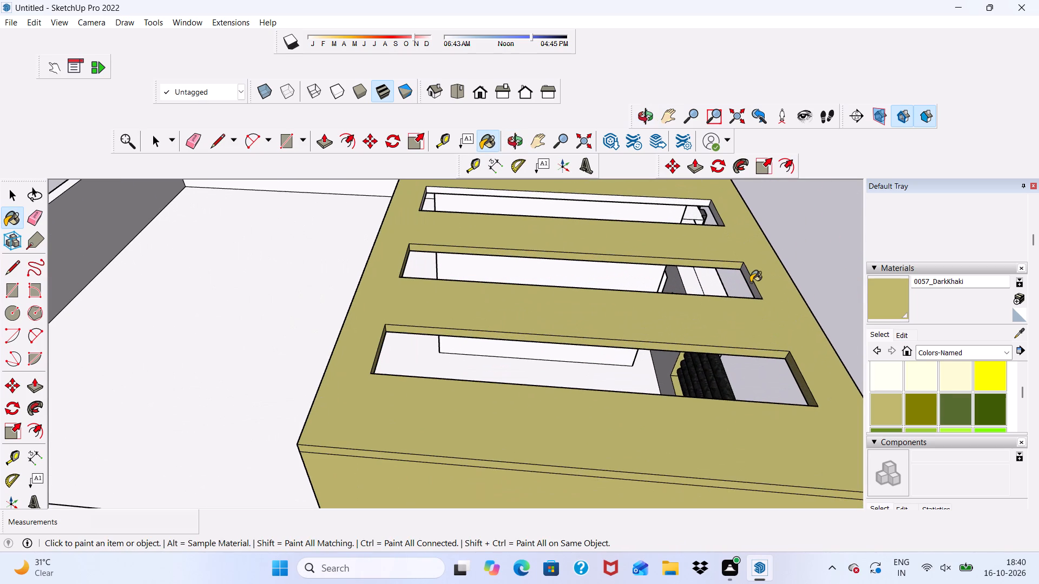
click(751, 282)
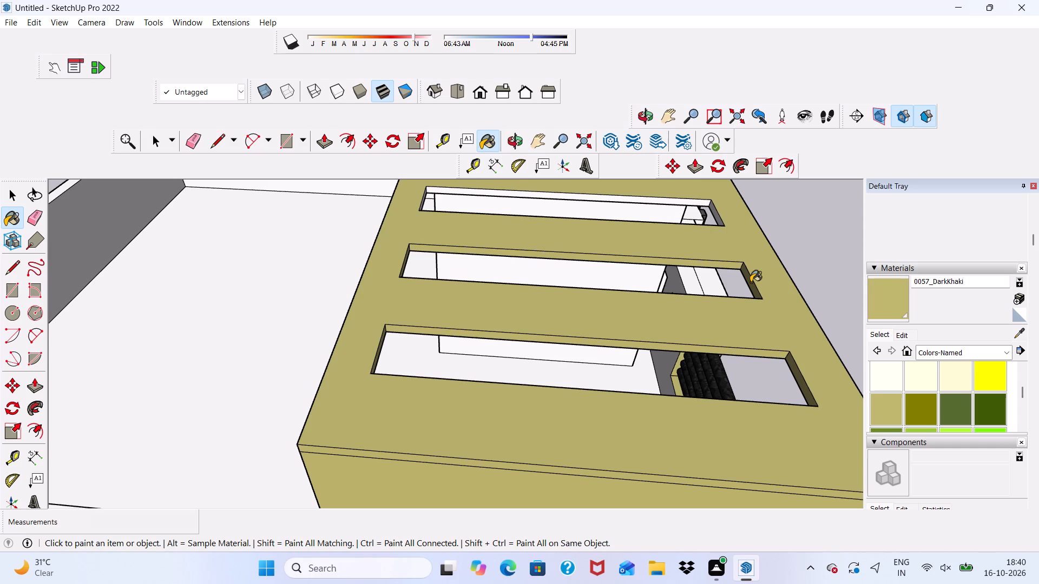
Paint the rear end face inside the pergola's third slot with 0057_DarkKhaki.
scroll(708, 298, down, 8)
middle_drag(722, 353, 706, 403)
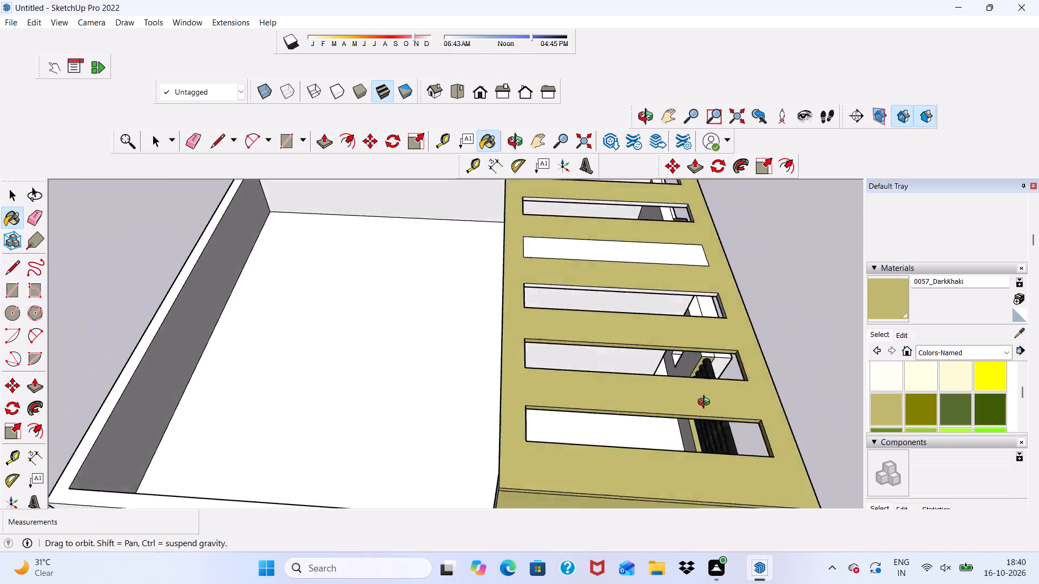
middle_drag(706, 403, 447, 355)
scroll(338, 320, down, 5)
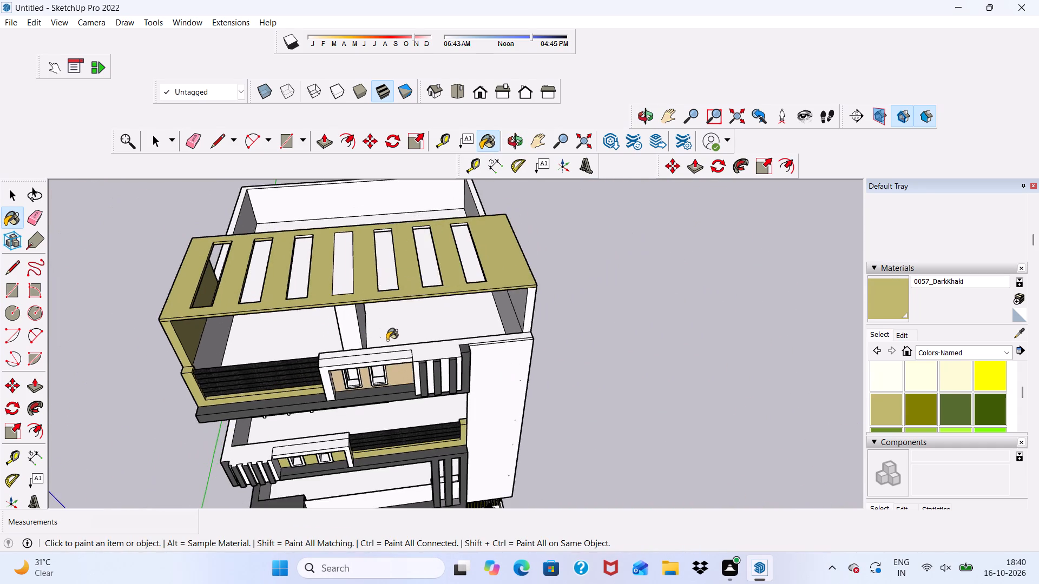
middle_drag(379, 323, 330, 335)
scroll(318, 258, up, 11)
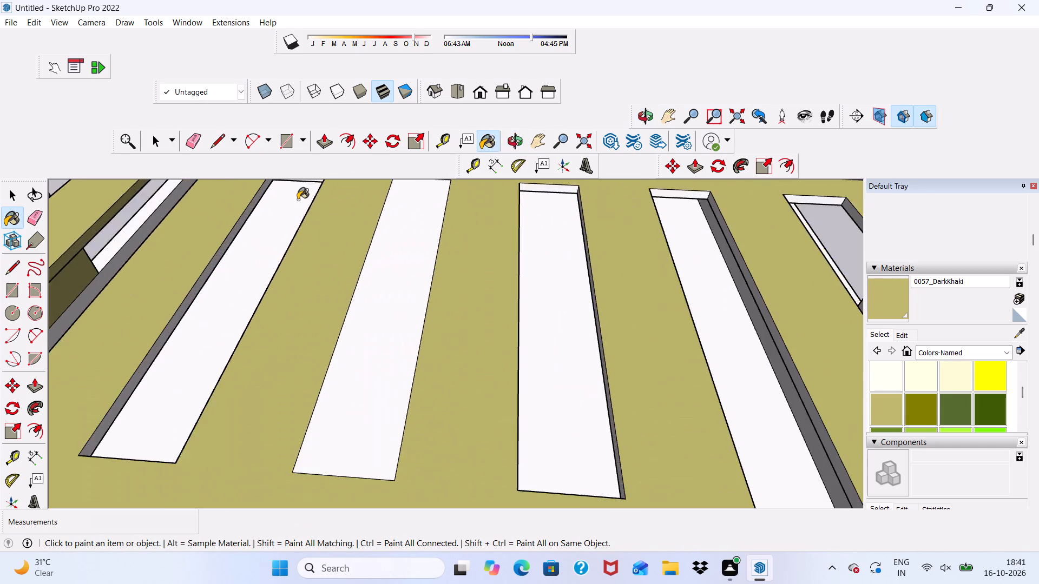
scroll(298, 200, up, 3)
scroll(295, 203, down, 7)
scroll(273, 200, up, 4)
click(314, 200)
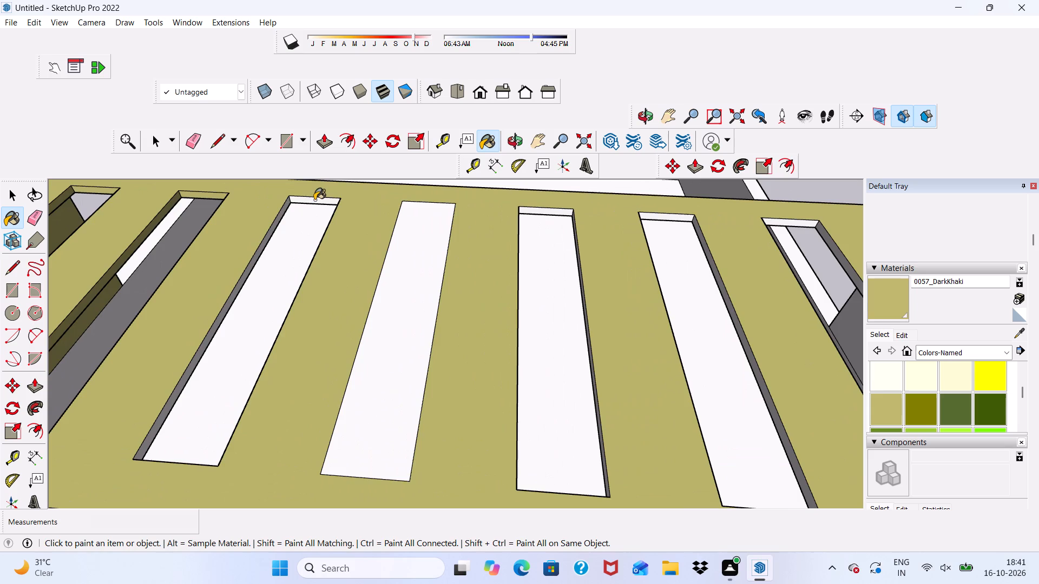
Paint both long faces inside the pergola's third slot with 0057_DarkKhaki.
scroll(284, 215, up, 3)
click(269, 228)
scroll(282, 243, down, 2)
middle_drag(293, 257, 398, 234)
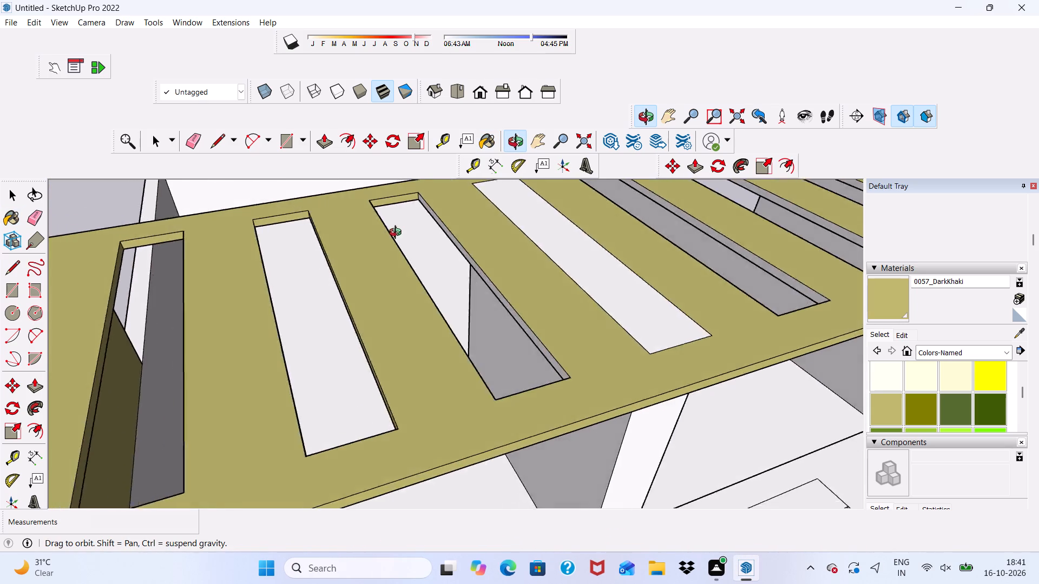
middle_drag(398, 234, 446, 233)
scroll(561, 248, up, 1)
click(568, 246)
Paint the front end face inside the pergola's third slot with 0057_DarkKhaki.
scroll(522, 237, down, 5)
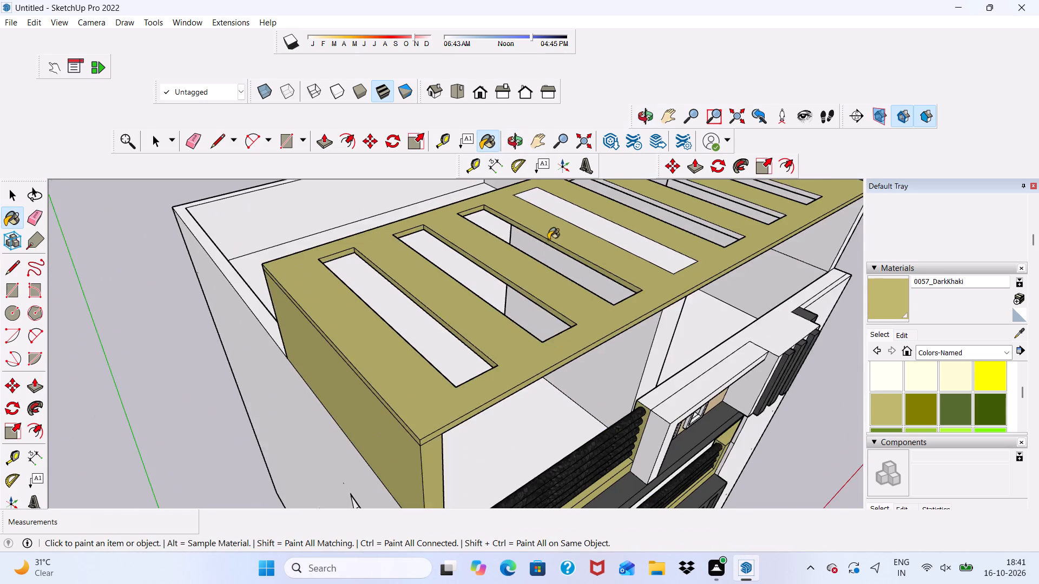
scroll(547, 240, down, 4)
middle_drag(569, 268, 51, 350)
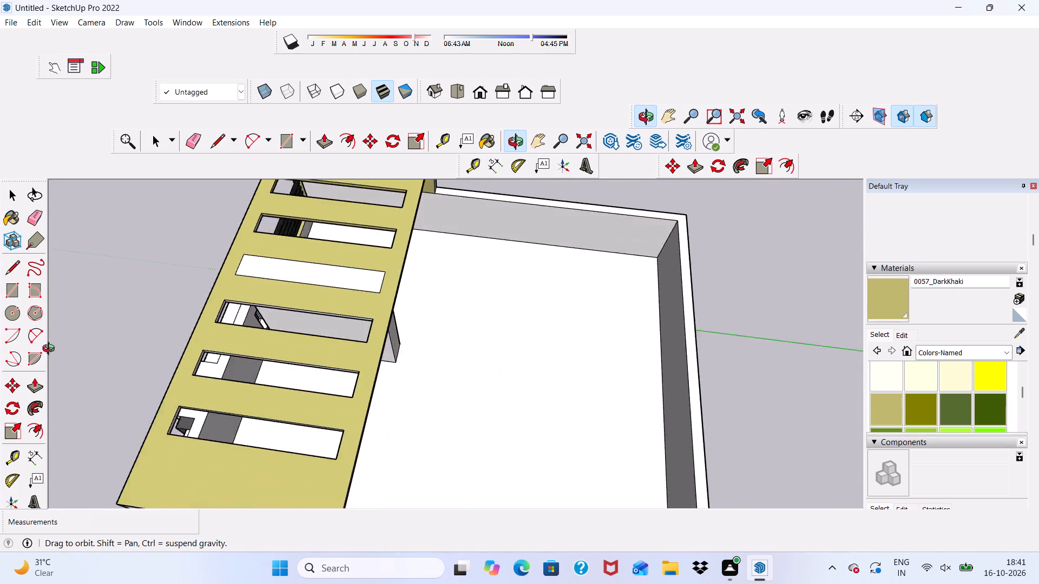
middle_drag(51, 350, 5, 313)
scroll(115, 300, up, 1)
scroll(137, 316, down, 5)
scroll(264, 224, up, 10)
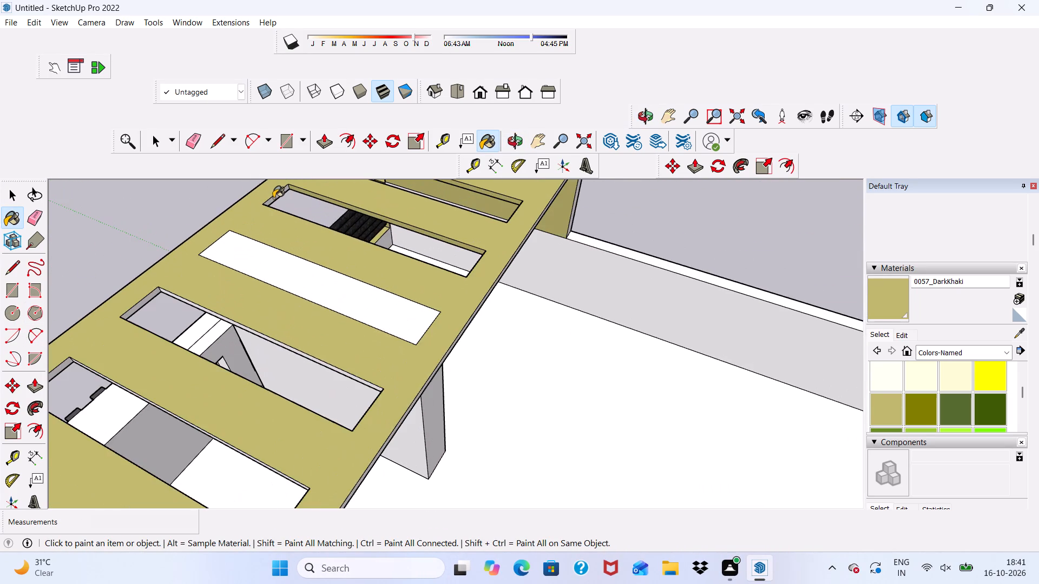
click(273, 196)
Paint the flat white face filling the pergola's fourth, uncut slot outline with 0057_DarkKhaki.
scroll(272, 197, down, 3)
middle_drag(248, 262, 391, 265)
scroll(255, 285, down, 1)
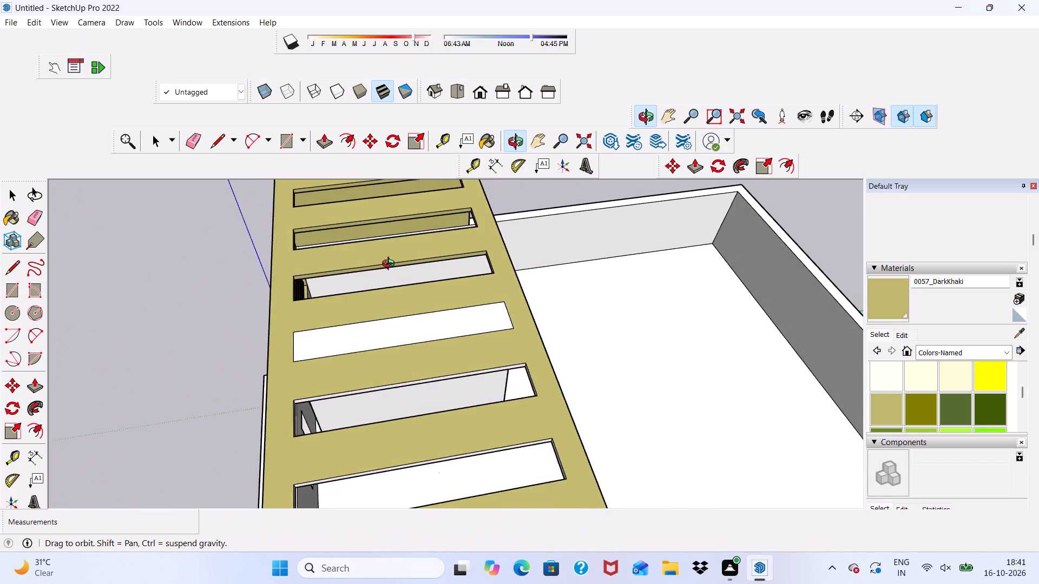
middle_drag(391, 265, 401, 280)
click(425, 362)
Paint the long face nearest the uncut fourth slot inside the pergola's fifth slot with 0057_DarkKhaki.
scroll(426, 330, down, 6)
middle_drag(427, 335, 557, 293)
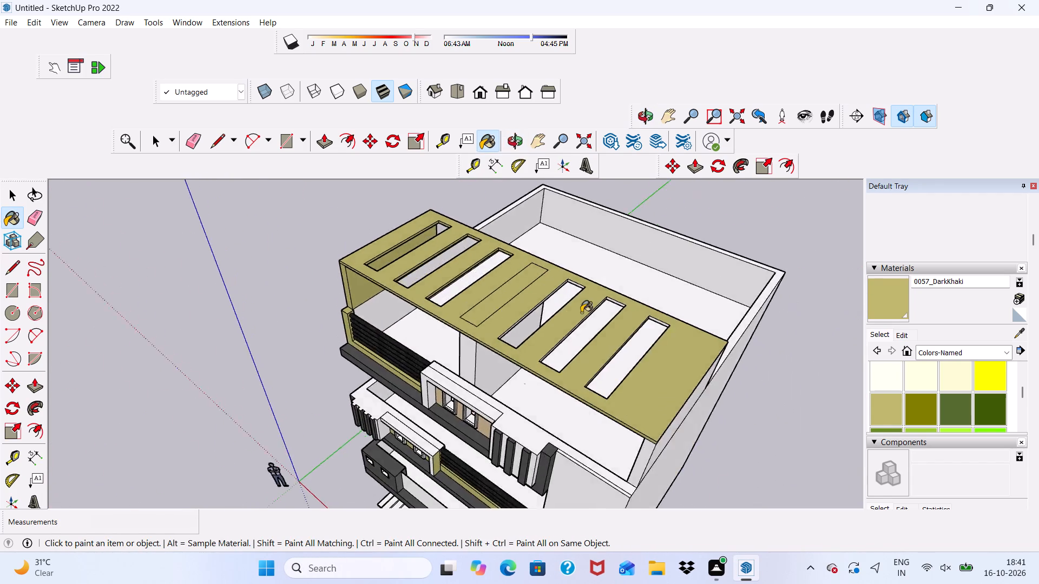
scroll(581, 313, up, 11)
scroll(439, 329, down, 2)
scroll(460, 362, up, 6)
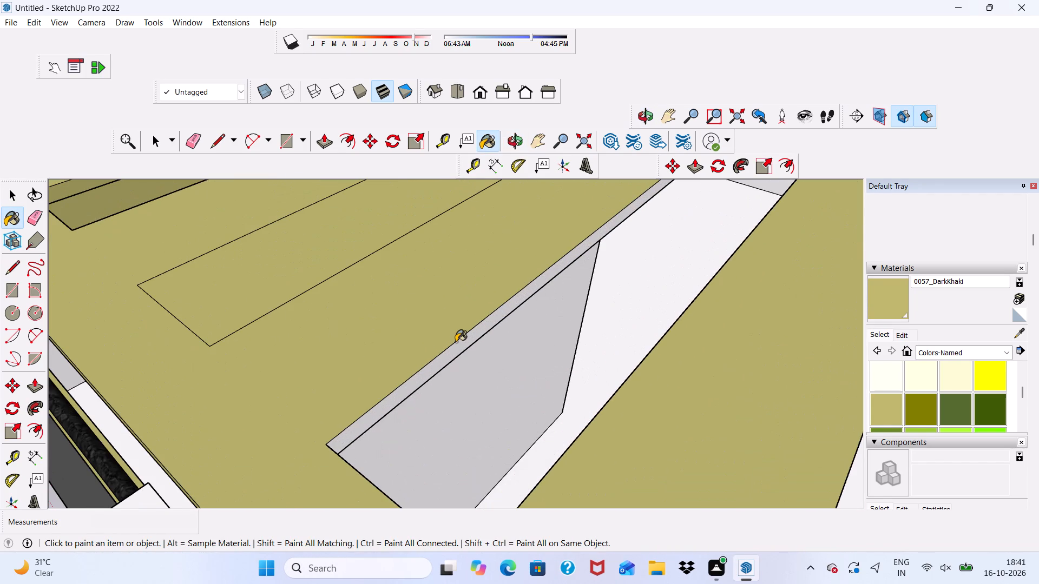
click(456, 343)
scroll(458, 346, down, 2)
middle_drag(459, 348, 535, 330)
scroll(532, 330, up, 5)
scroll(486, 315, down, 2)
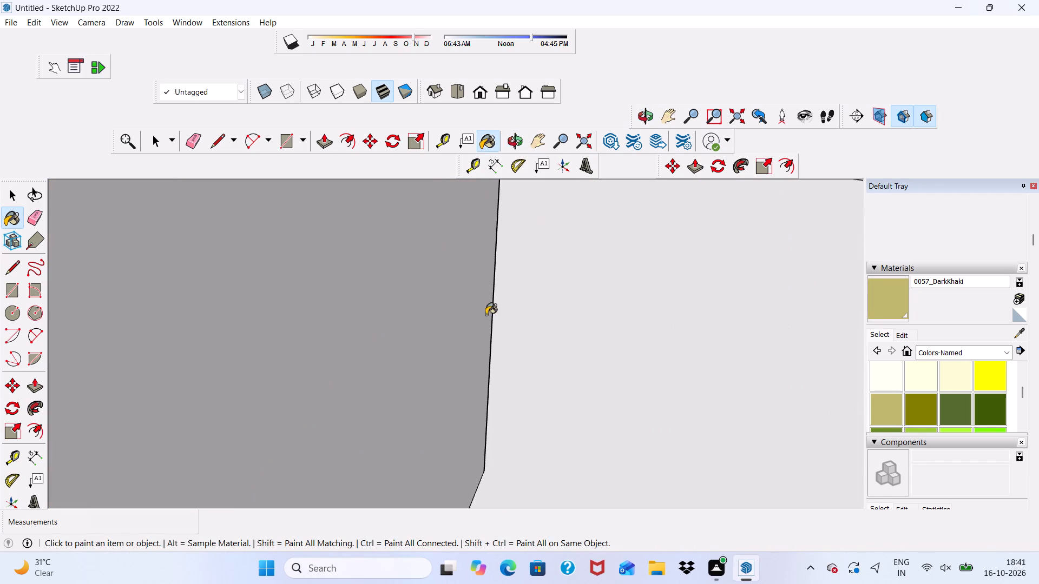
scroll(486, 315, down, 7)
click(453, 301)
Paint the remaining long face and the rear end face inside the pergola's fifth slot with 0057_DarkKhaki.
middle_drag(472, 324, 497, 330)
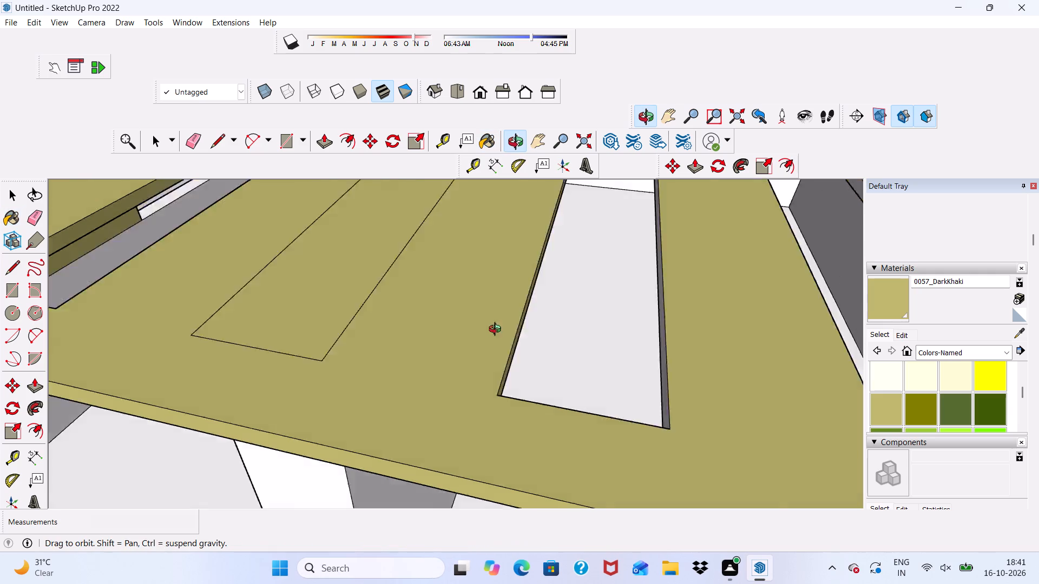
middle_drag(497, 330, 560, 339)
scroll(788, 246, up, 2)
click(813, 224)
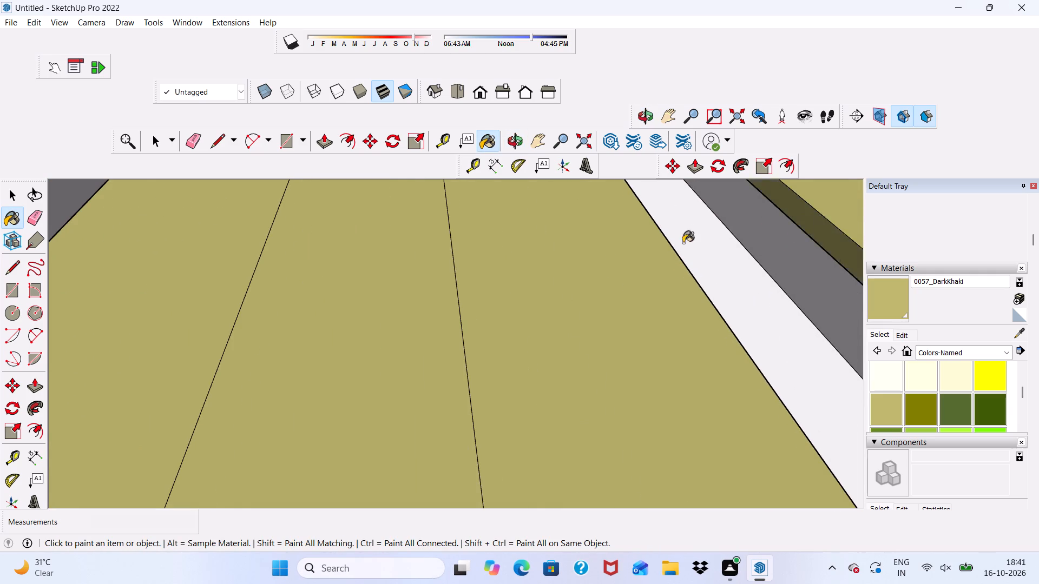
scroll(608, 270, down, 12)
middle_drag(608, 319, 628, 361)
scroll(567, 228, up, 5)
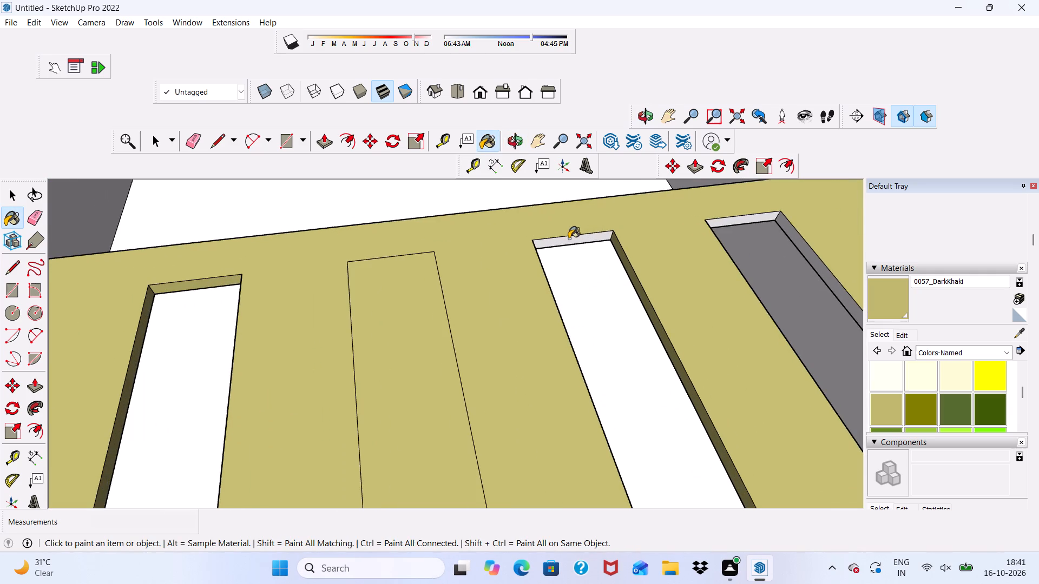
click(569, 240)
Paint the front end face inside the pergola's fifth slot with 0057_DarkKhaki.
scroll(569, 241, down, 10)
scroll(514, 243, down, 5)
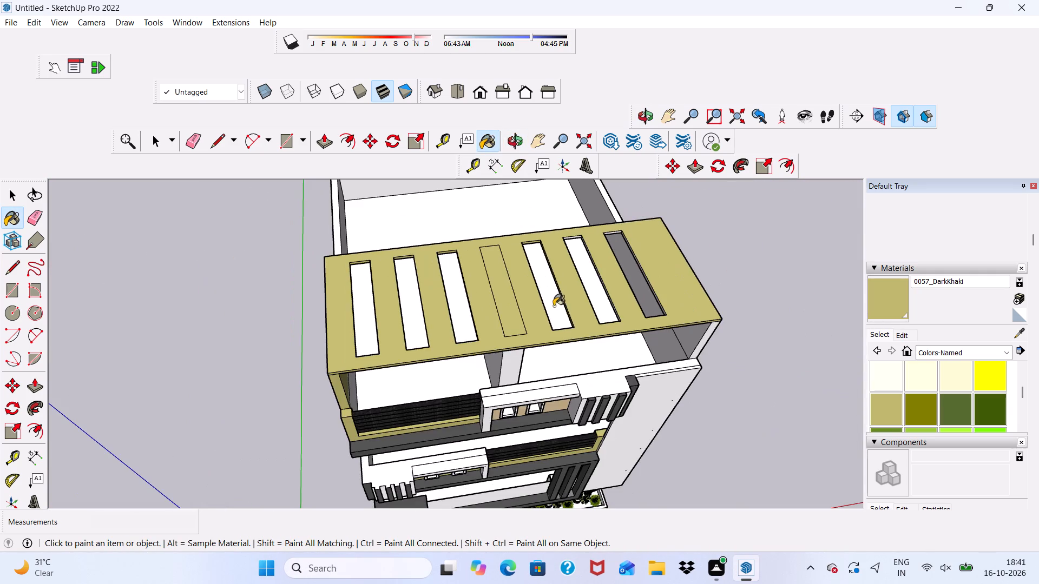
middle_drag(560, 327, 811, 282)
scroll(377, 270, down, 10)
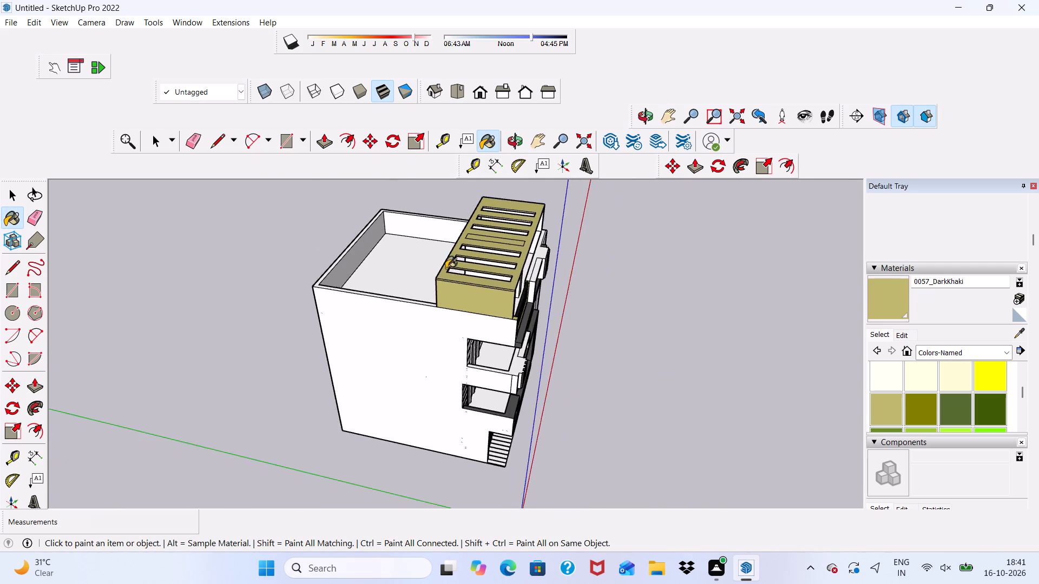
scroll(404, 234, up, 6)
middle_drag(402, 243, 580, 323)
scroll(562, 169, up, 9)
scroll(606, 223, down, 6)
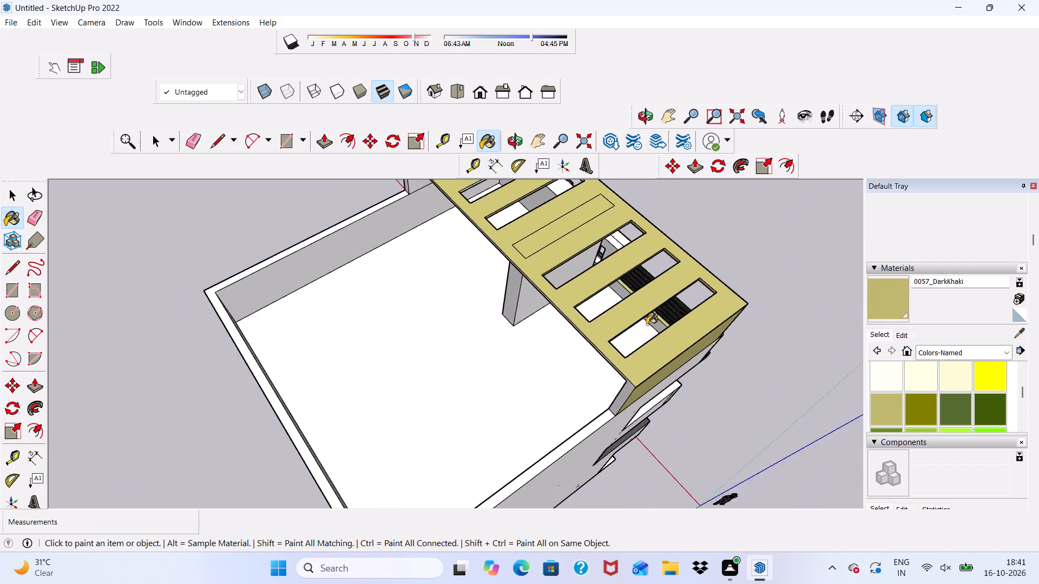
scroll(591, 226, up, 10)
scroll(587, 211, down, 6)
scroll(554, 206, up, 10)
scroll(615, 185, down, 2)
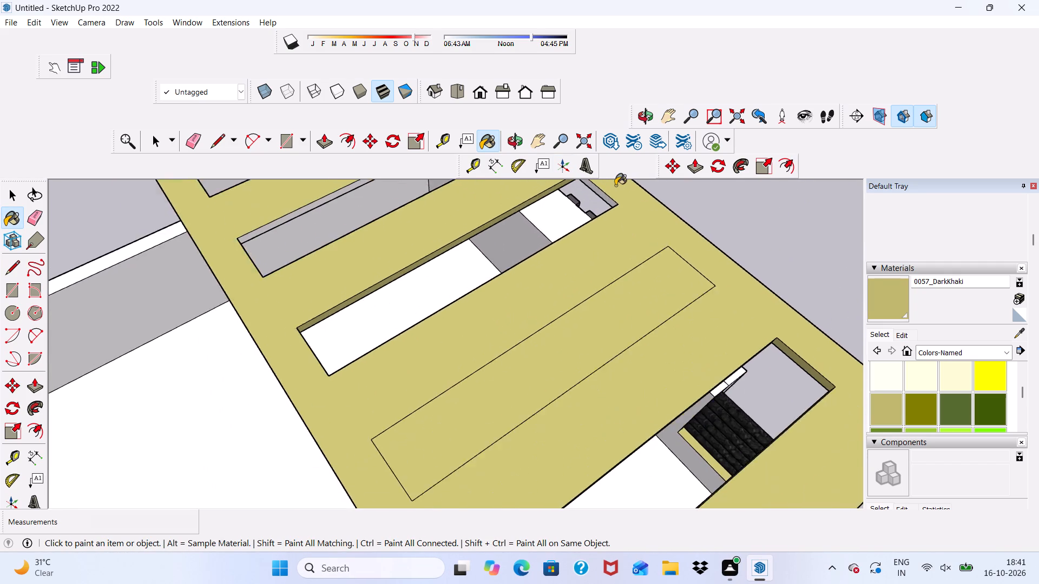
scroll(615, 185, down, 1)
scroll(593, 197, up, 5)
drag(632, 197, 637, 200)
Paint the long face nearest the fifth slot inside the pergola's sixth slot with 0057_DarkKhaki.
scroll(649, 227, down, 6)
middle_drag(730, 277, 736, 322)
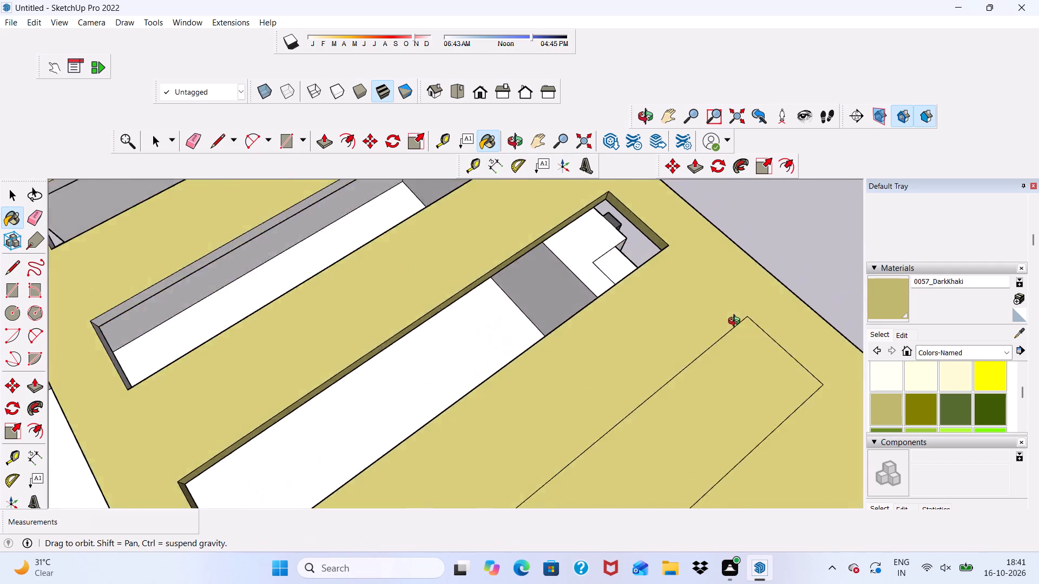
middle_drag(736, 322, 214, 276)
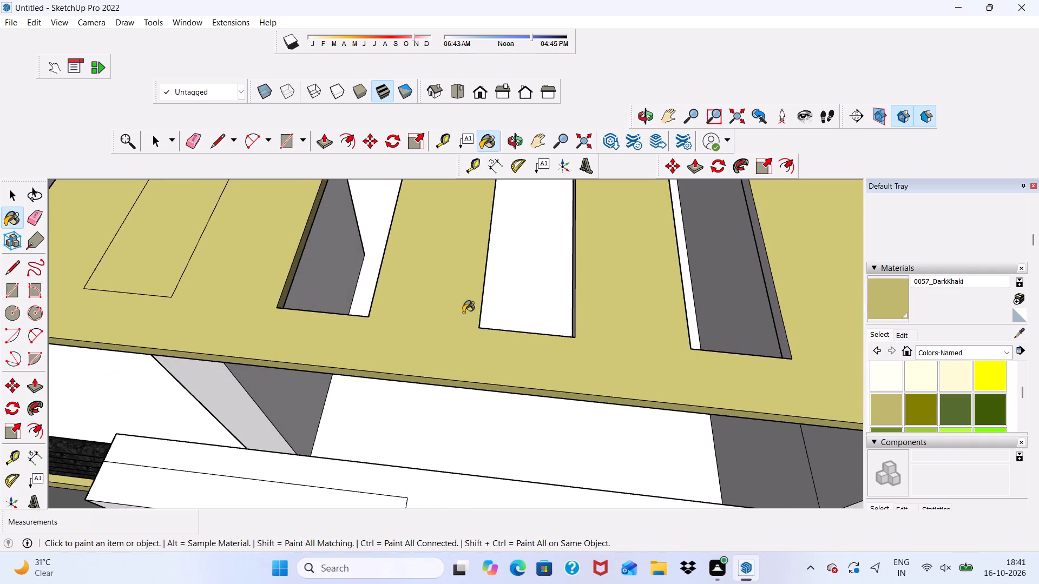
middle_drag(486, 310, 353, 290)
scroll(328, 287, up, 1)
scroll(329, 354, down, 11)
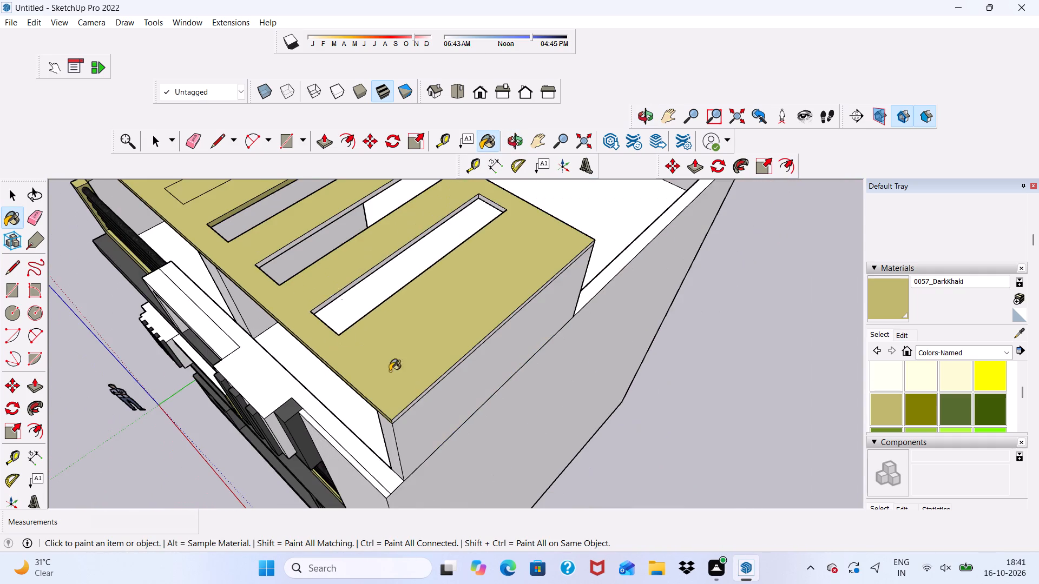
scroll(278, 272, up, 10)
click(252, 229)
Paint the remaining long face inside the pergola's sixth slot with 0057_DarkKhaki.
scroll(269, 254, down, 2)
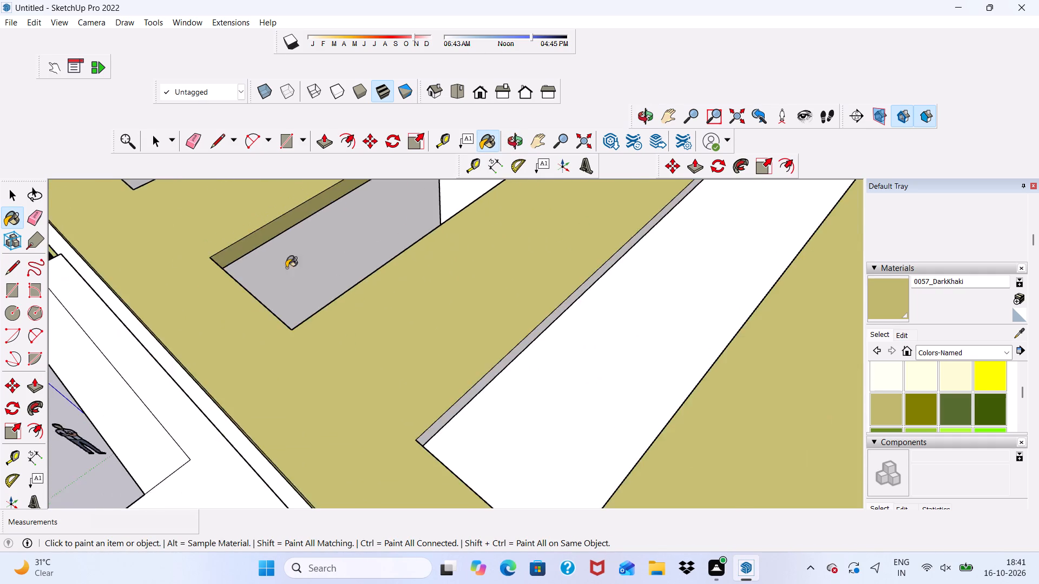
middle_drag(314, 283, 458, 300)
scroll(484, 275, up, 1)
scroll(261, 284, down, 5)
scroll(718, 330, up, 5)
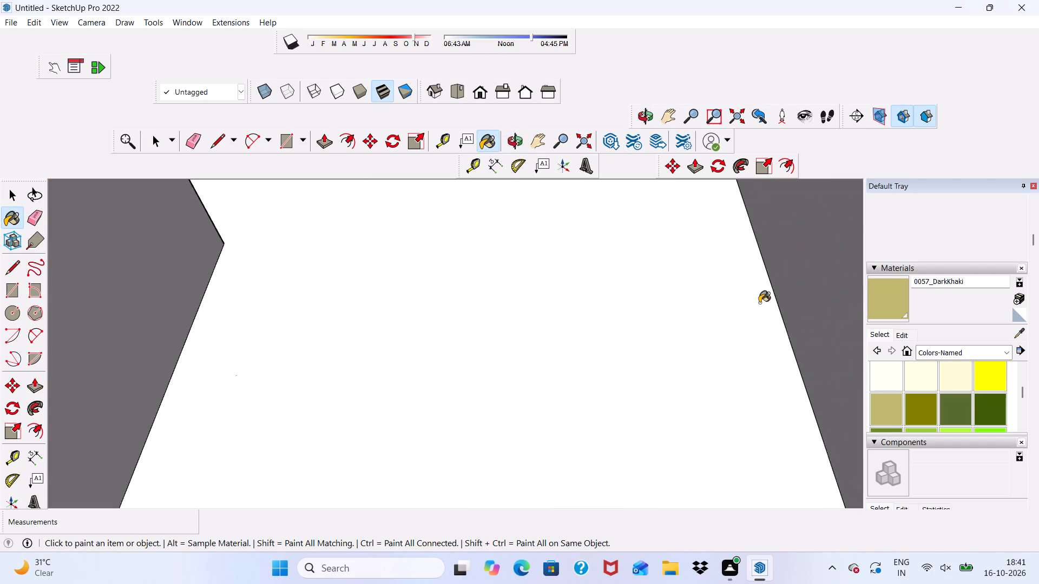
scroll(760, 302, down, 5)
scroll(779, 291, up, 4)
click(779, 306)
Paint the front end face inside the pergola's sixth slot with 0057_DarkKhaki.
scroll(744, 317, down, 2)
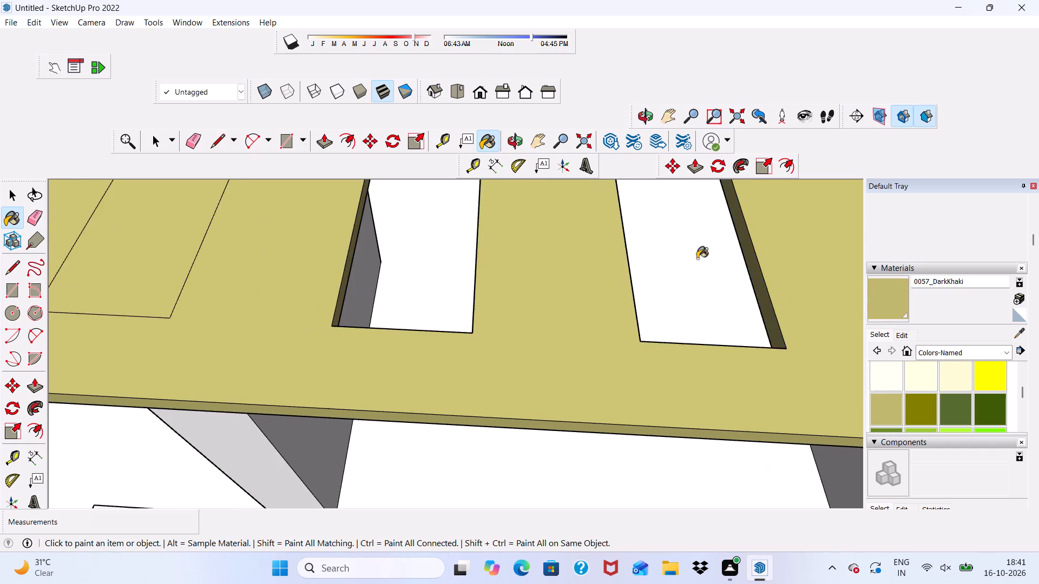
scroll(697, 258, down, 3)
middle_drag(695, 339, 83, 324)
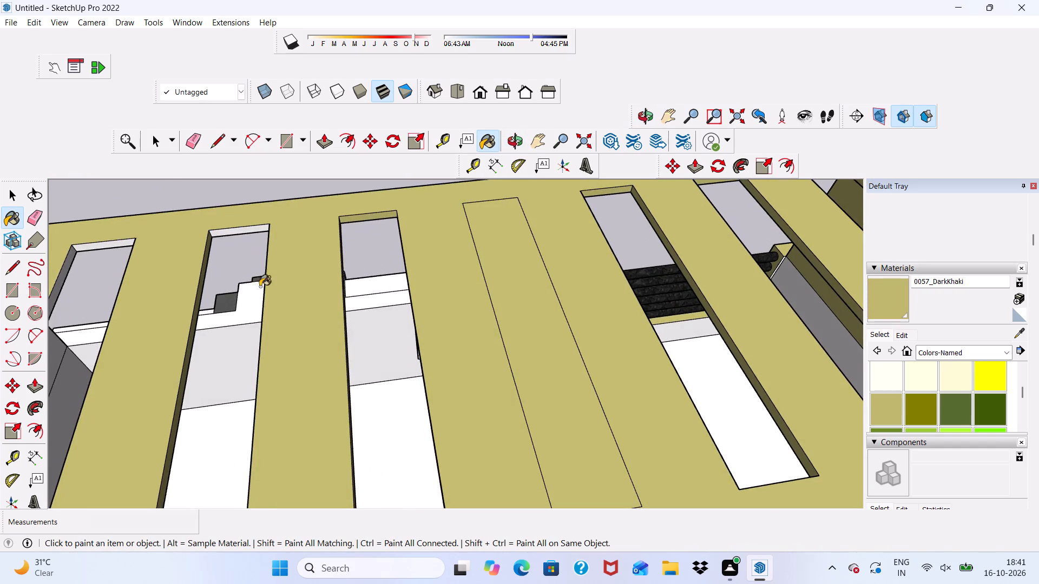
scroll(252, 248, up, 5)
click(240, 194)
Paint the rear end face inside the pergola's sixth slot with 0057_DarkKhaki.
scroll(240, 212, down, 4)
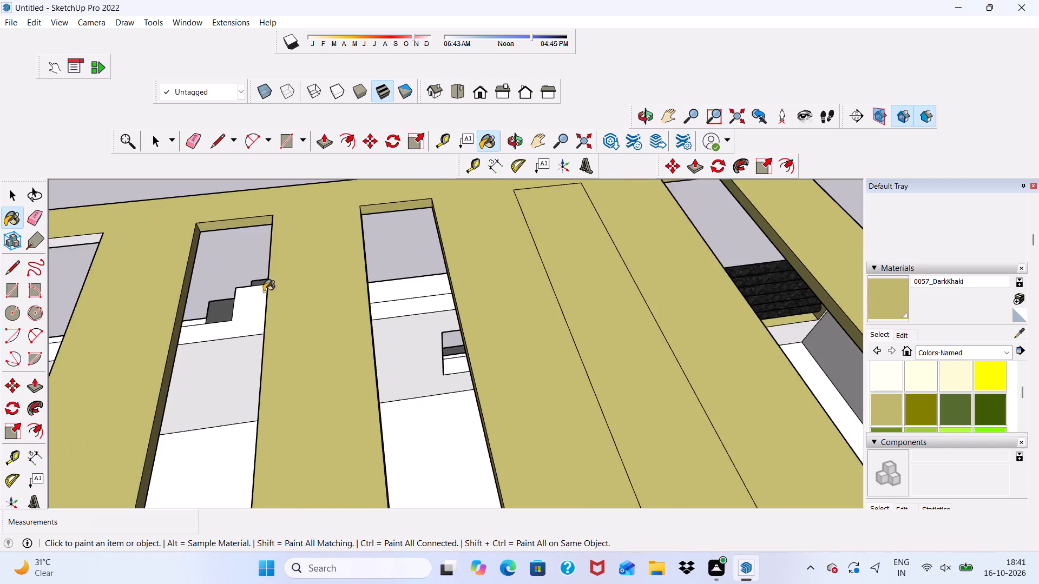
scroll(264, 291, down, 2)
middle_drag(264, 291, 604, 287)
scroll(513, 318, down, 9)
scroll(542, 271, up, 3)
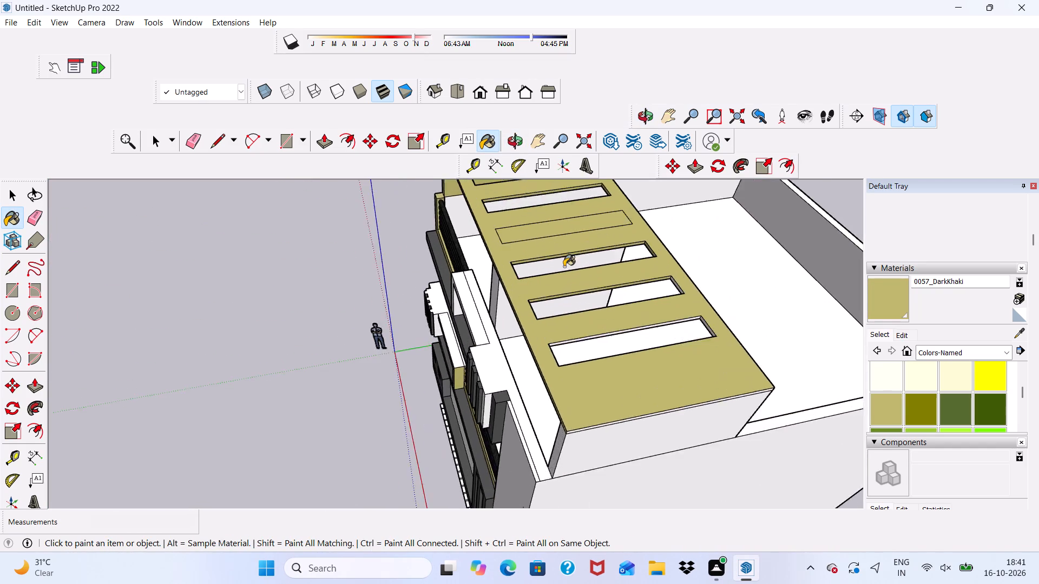
scroll(564, 267, up, 8)
scroll(496, 282, down, 1)
middle_drag(495, 282, 465, 286)
scroll(805, 340, up, 5)
click(790, 379)
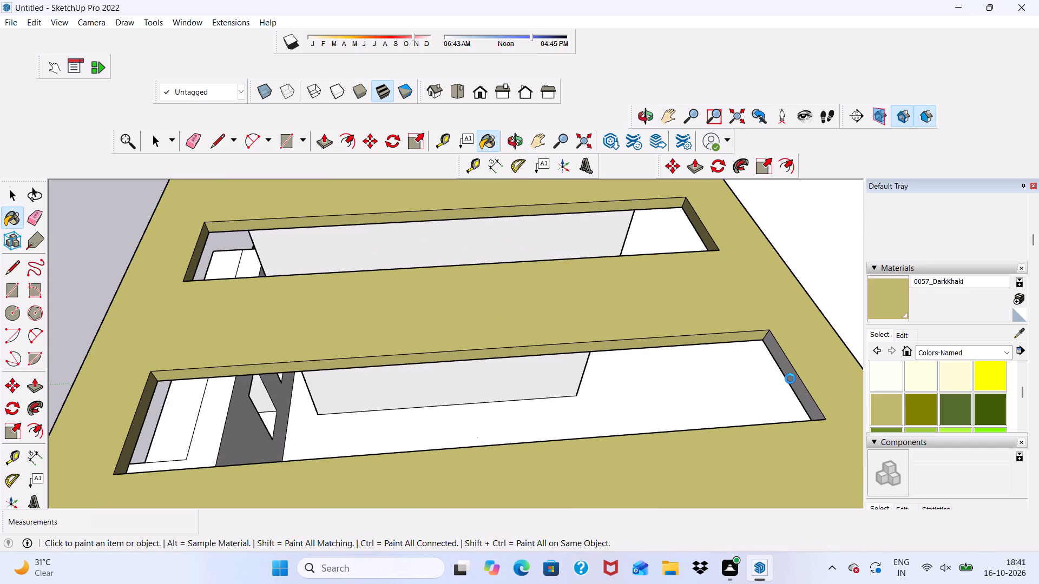
Paint the inner long and end faces of the pergola's last slot, nearest the roof's end, with 0057_DarkKhaki.
scroll(522, 265, down, 11)
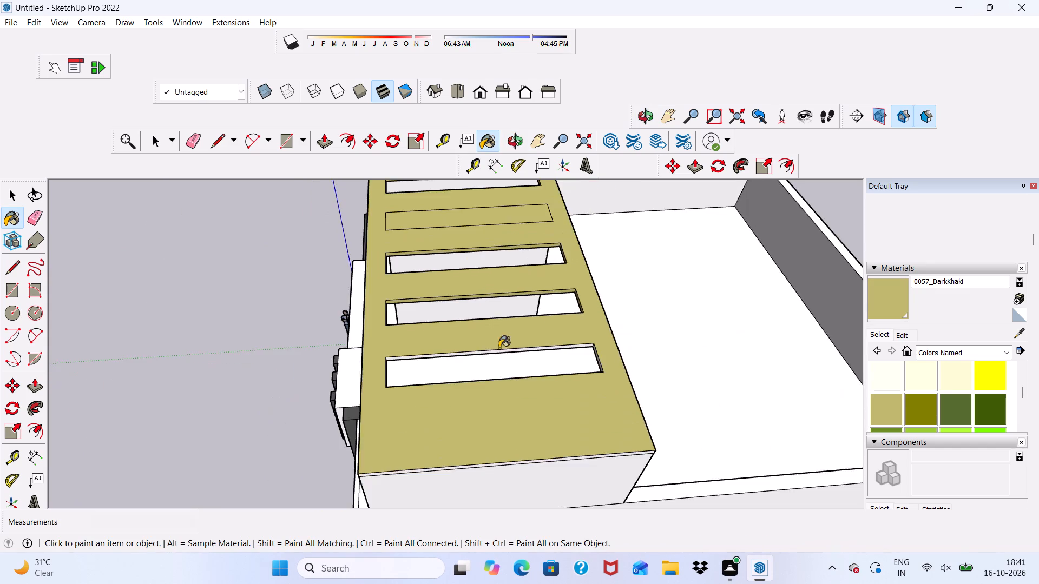
middle_drag(507, 357, 509, 323)
scroll(509, 323, down, 1)
scroll(412, 268, up, 10)
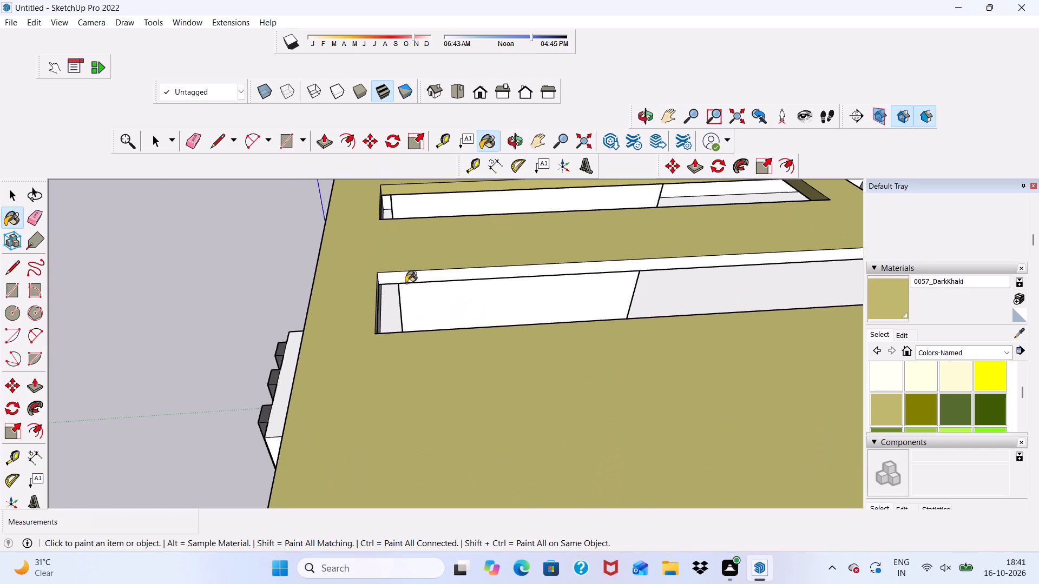
click(406, 283)
click(405, 278)
scroll(404, 288, down, 2)
middle_drag(419, 329, 649, 380)
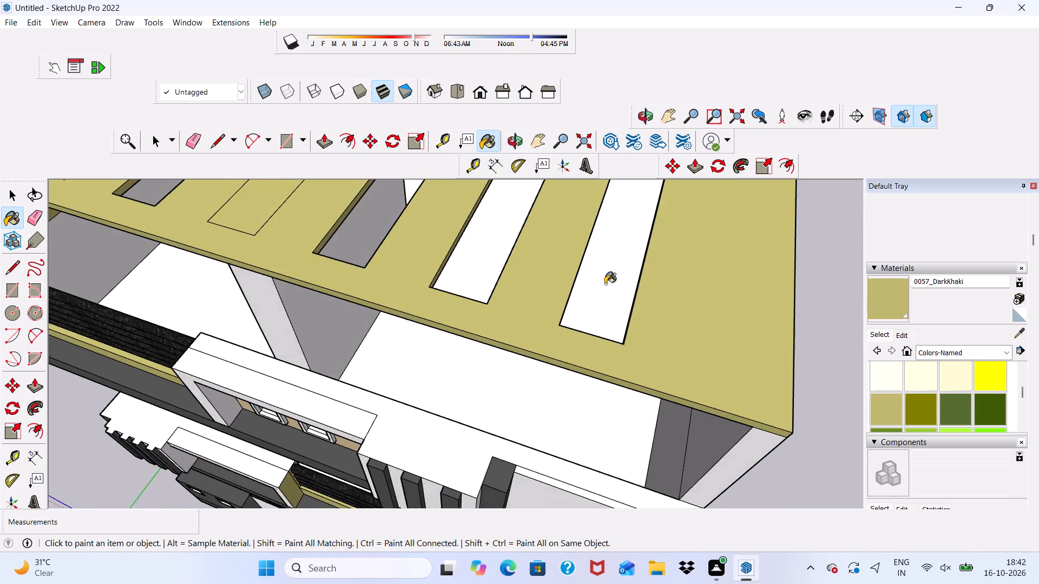
scroll(541, 316, down, 10)
scroll(545, 286, up, 10)
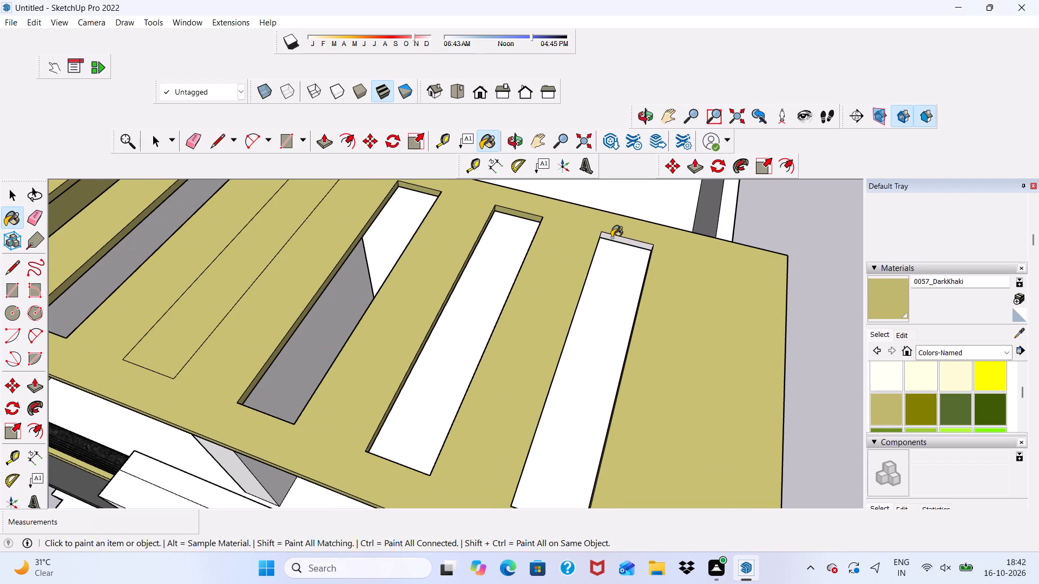
click(611, 237)
scroll(611, 238, down, 2)
middle_drag(611, 253, 713, 292)
scroll(714, 296, up, 9)
click(690, 288)
Paint the outer face of the pergola's end wall and the roof slab edge above it with 0057_DarkKhaki.
scroll(692, 314, down, 2)
middle_drag(698, 328, 468, 260)
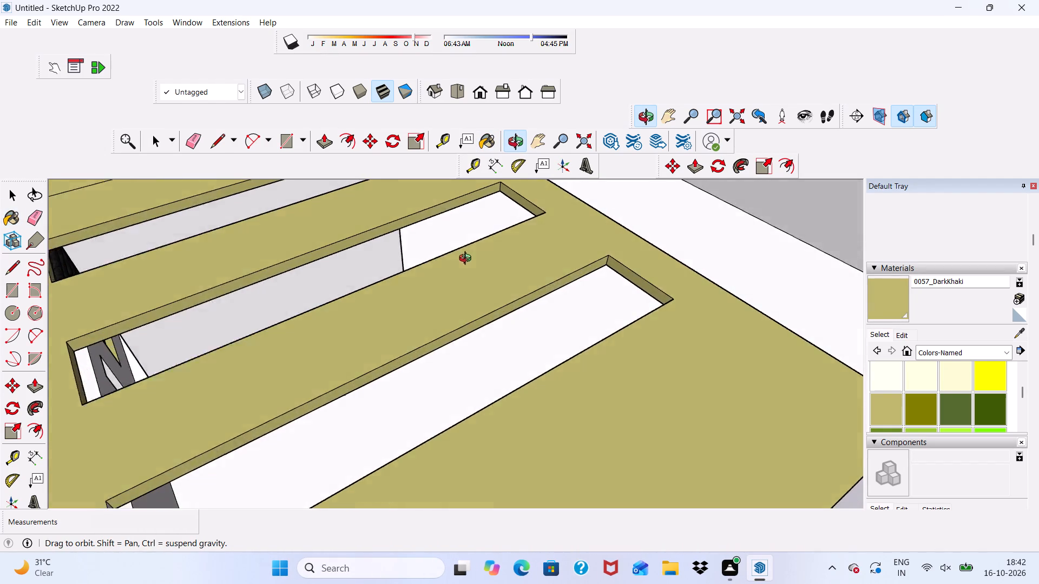
middle_drag(468, 260, 458, 254)
scroll(456, 270, up, 1)
scroll(448, 273, down, 10)
middle_drag(461, 305, 465, 256)
scroll(484, 302, up, 1)
click(475, 297)
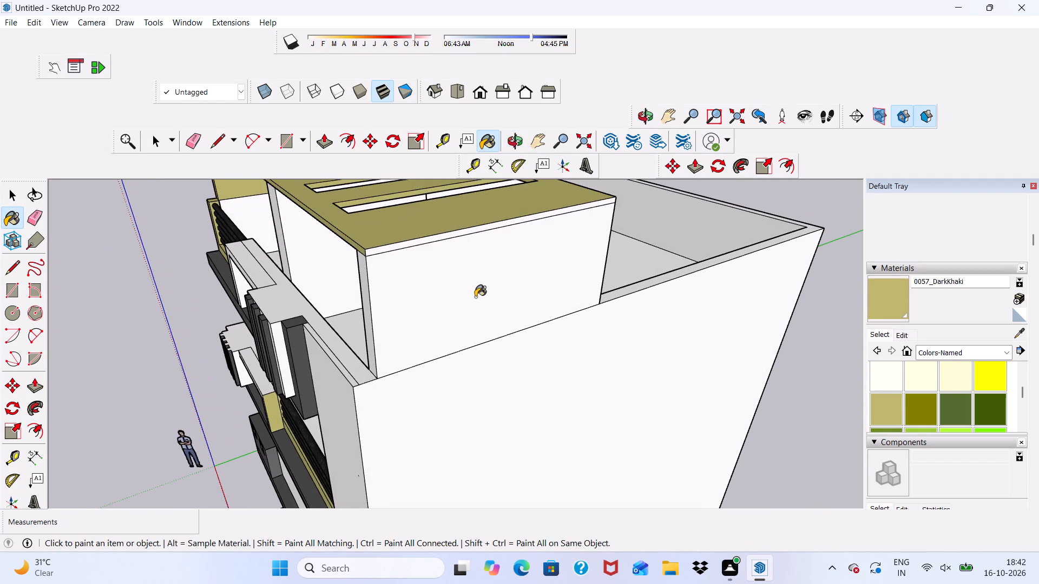
scroll(422, 270, up, 4)
click(412, 231)
Paint the front edge and the inner face of the pergola's end wall with 0057_DarkKhaki.
scroll(330, 281, up, 4)
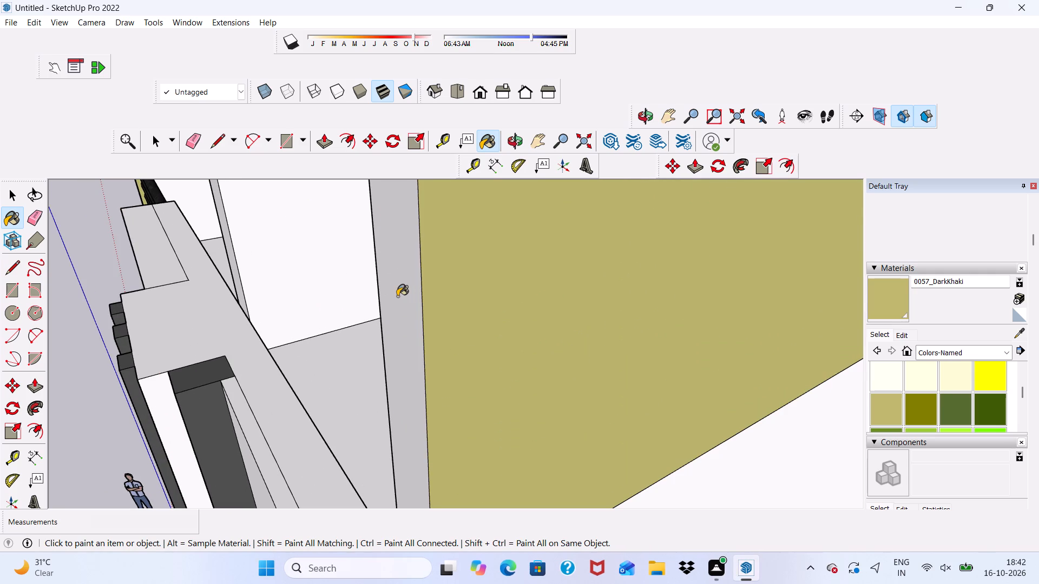
click(403, 296)
scroll(403, 296, down, 7)
middle_drag(432, 322, 678, 254)
scroll(518, 291, down, 1)
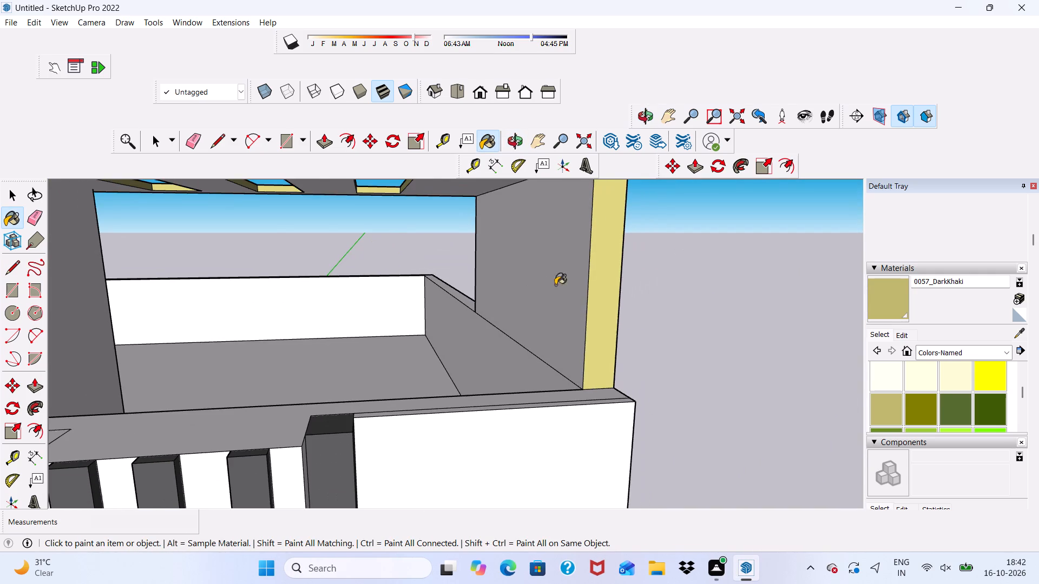
click(565, 282)
Paint the underside of the slotted pergola roof with 0057_DarkKhaki.
scroll(565, 282, down, 7)
middle_drag(544, 302, 504, 235)
scroll(479, 203, up, 3)
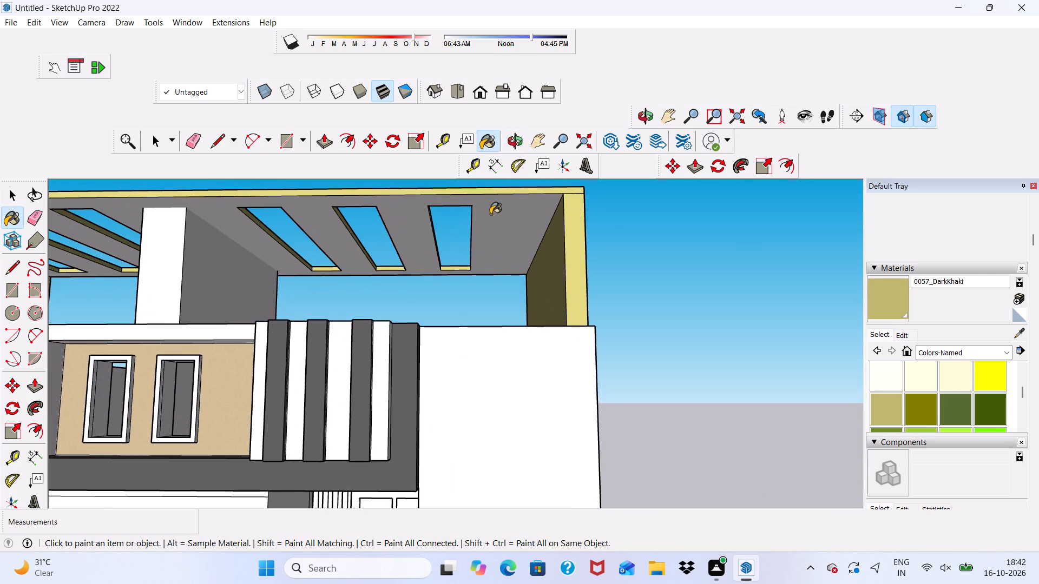
click(490, 214)
Paint the front edge and both side faces of the pergola's middle wall with 0057_DarkKhaki.
scroll(519, 237, down, 4)
scroll(263, 253, up, 4)
click(267, 249)
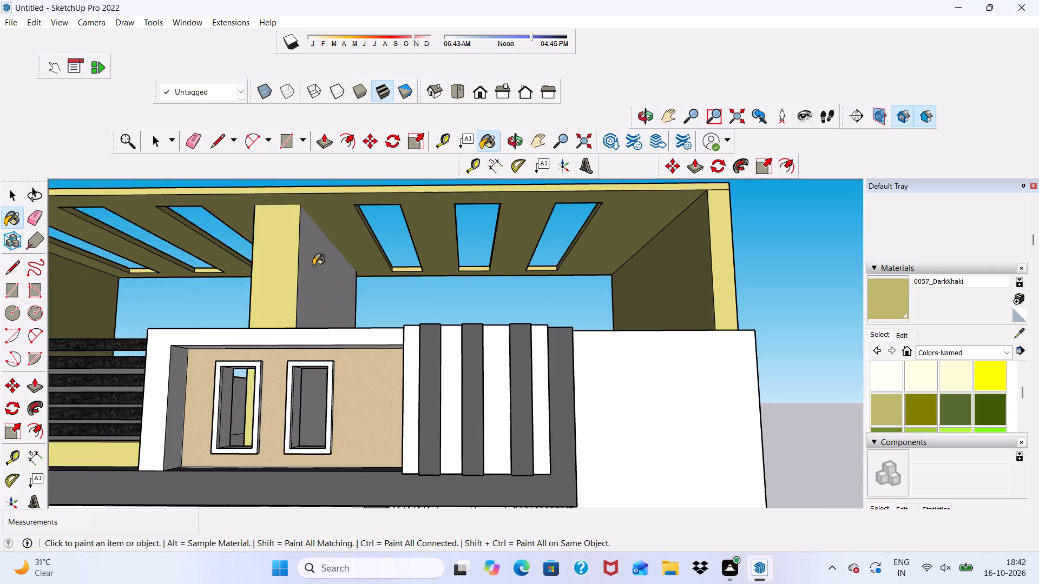
click(315, 267)
scroll(318, 267, down, 6)
middle_drag(390, 277, 647, 330)
click(457, 312)
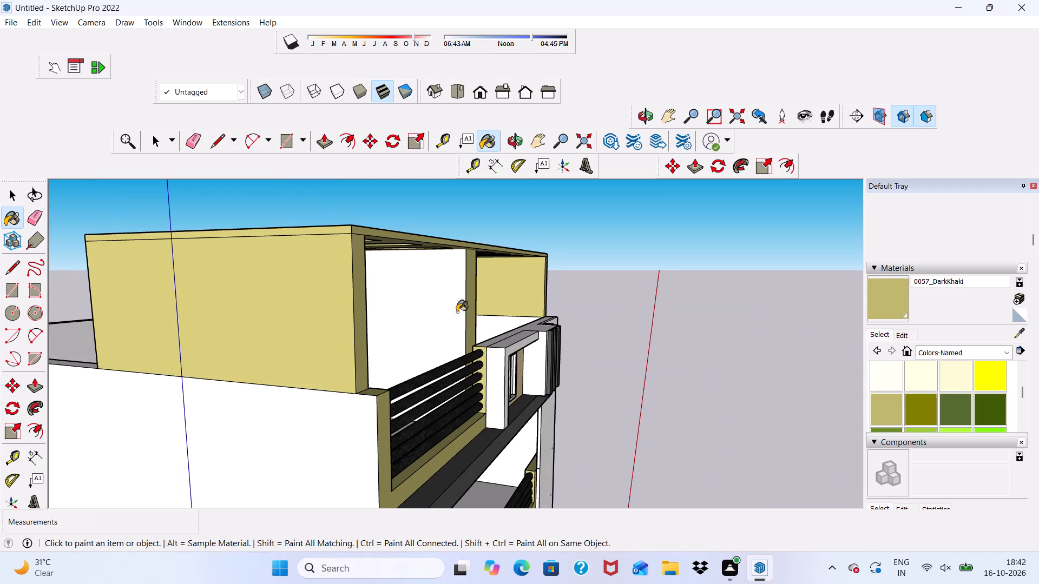
Examine the painted pergola and the building's front from several angles.
middle_drag(447, 300, 111, 337)
scroll(152, 306, up, 1)
scroll(194, 296, down, 3)
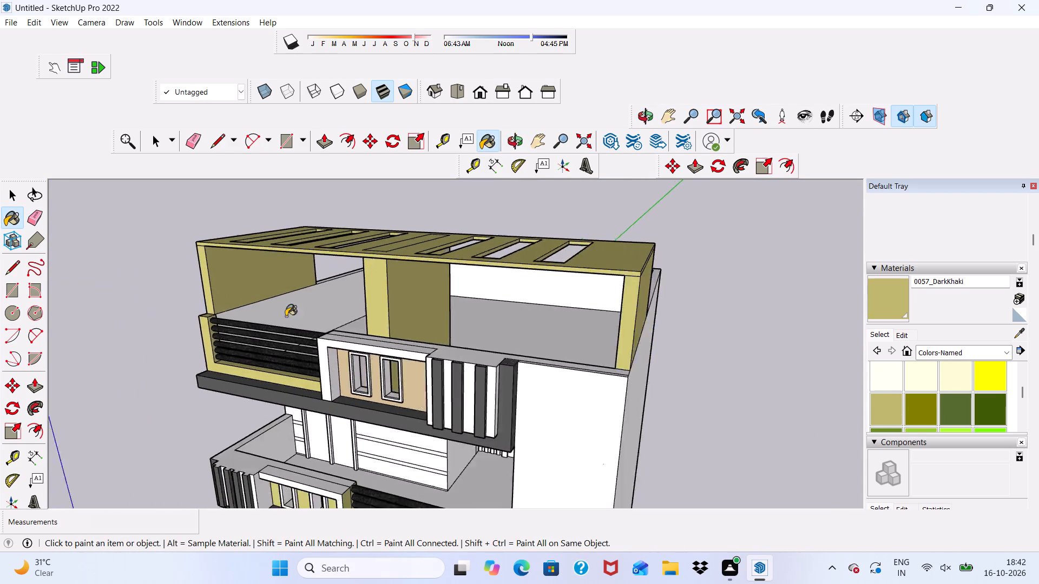
scroll(286, 316, down, 2)
middle_drag(393, 318, 311, 379)
scroll(405, 252, up, 1)
scroll(413, 246, down, 6)
middle_drag(406, 308, 429, 250)
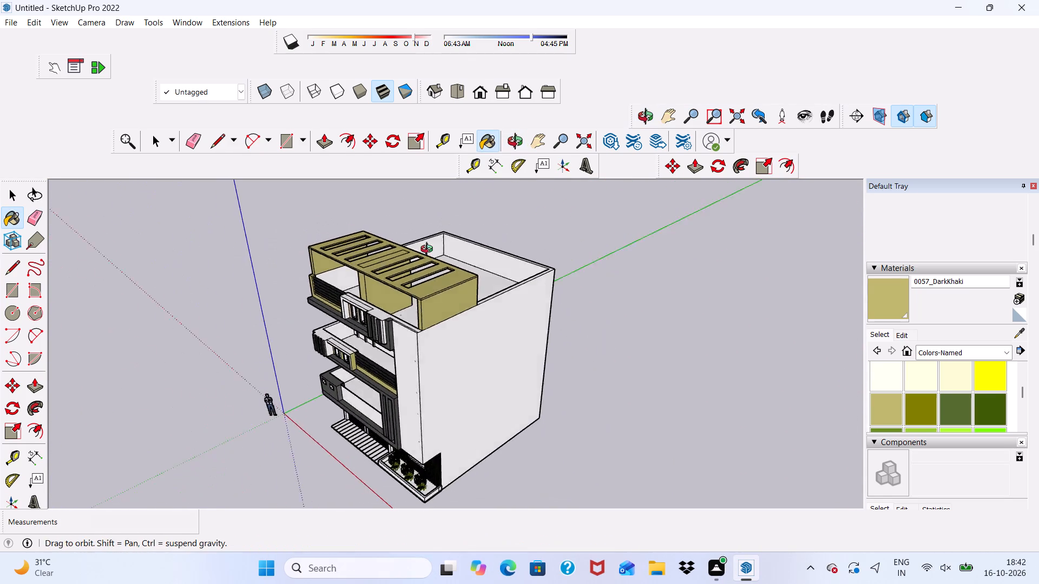
middle_drag(429, 250, 536, 189)
scroll(546, 185, up, 1)
scroll(532, 154, down, 5)
scroll(384, 356, down, 5)
Repaint the terrace panel around the two small window openings with 0057_DarkKhaki.
scroll(366, 310, up, 10)
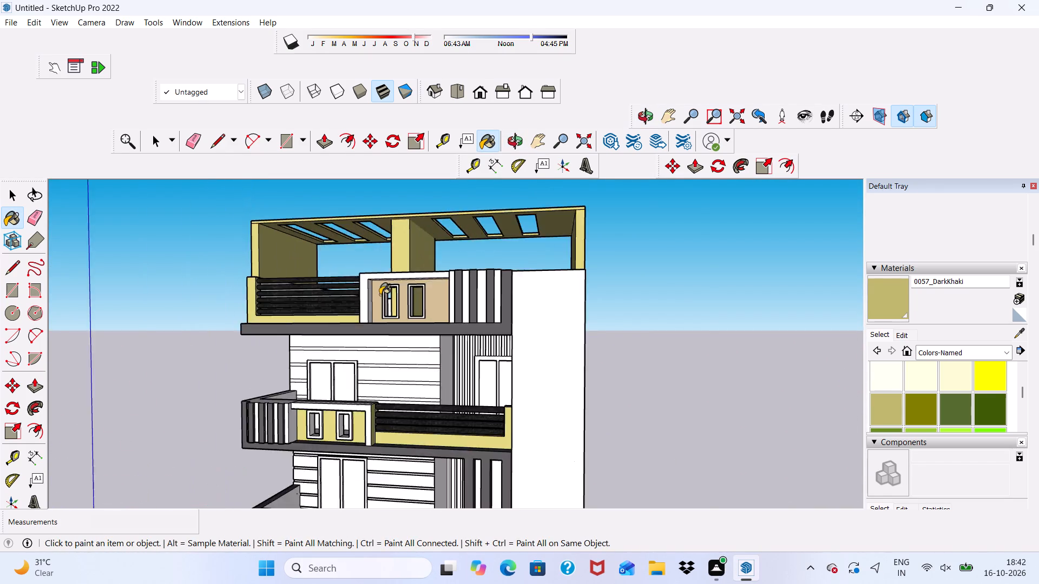
scroll(380, 295, up, 4)
click(380, 294)
Review the whole front elevation from near and far to check the colours on each floor.
scroll(393, 318, up, 3)
scroll(397, 318, down, 9)
middle_drag(517, 312, 576, 299)
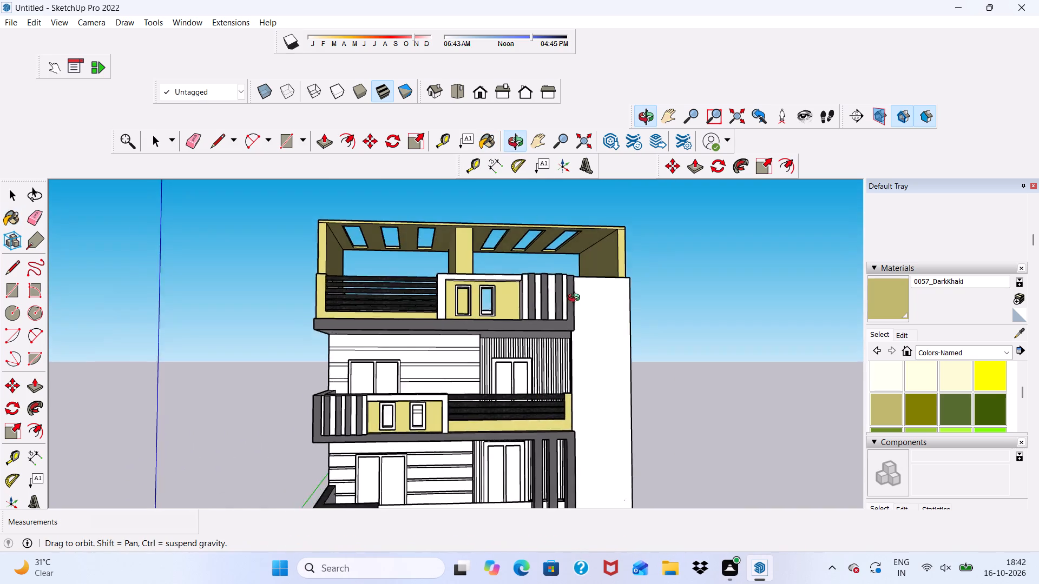
middle_drag(576, 299, 601, 299)
scroll(617, 297, up, 1)
scroll(617, 297, down, 6)
middle_drag(587, 376, 485, 370)
scroll(485, 367, up, 1)
scroll(491, 350, down, 5)
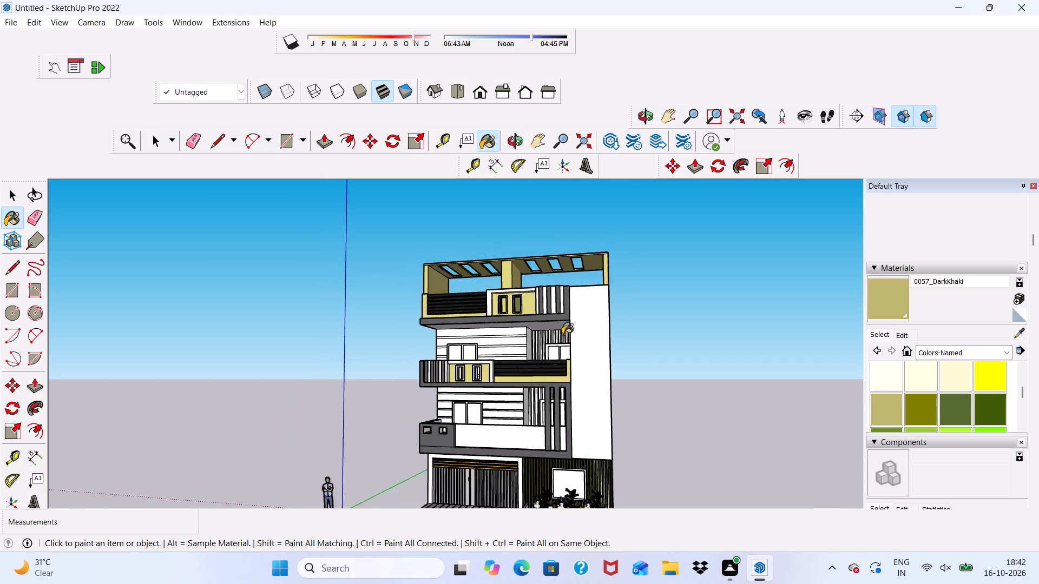
scroll(456, 313, down, 4)
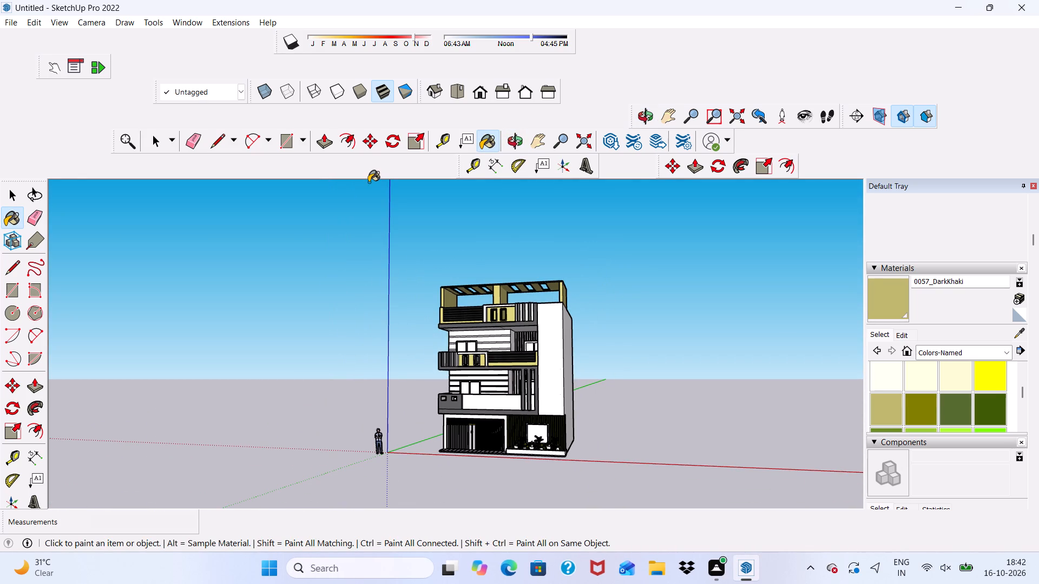
scroll(438, 380, up, 9)
middle_drag(438, 380, 497, 369)
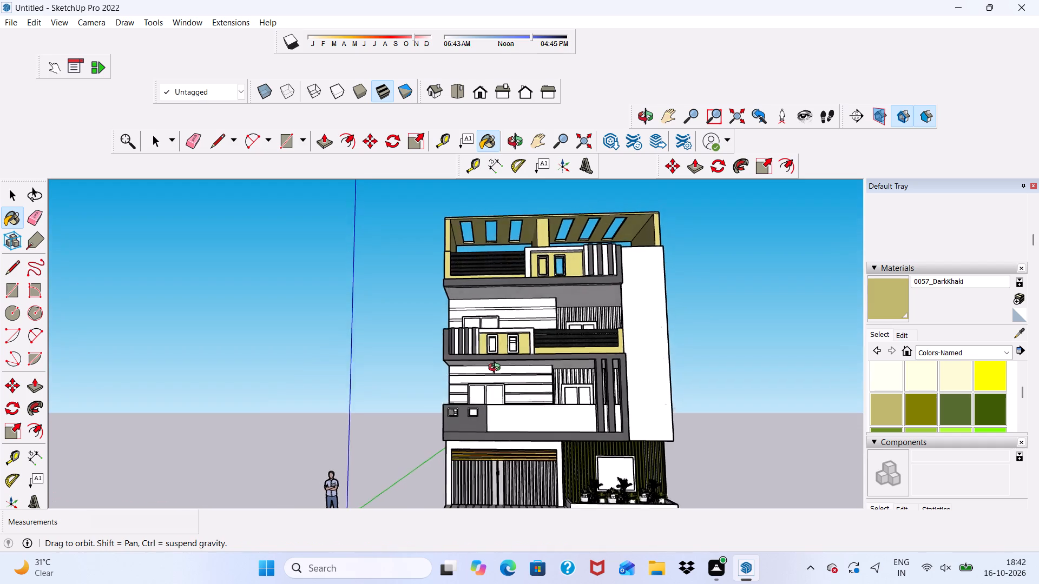
middle_drag(497, 369, 571, 420)
scroll(551, 364, up, 6)
scroll(549, 362, down, 5)
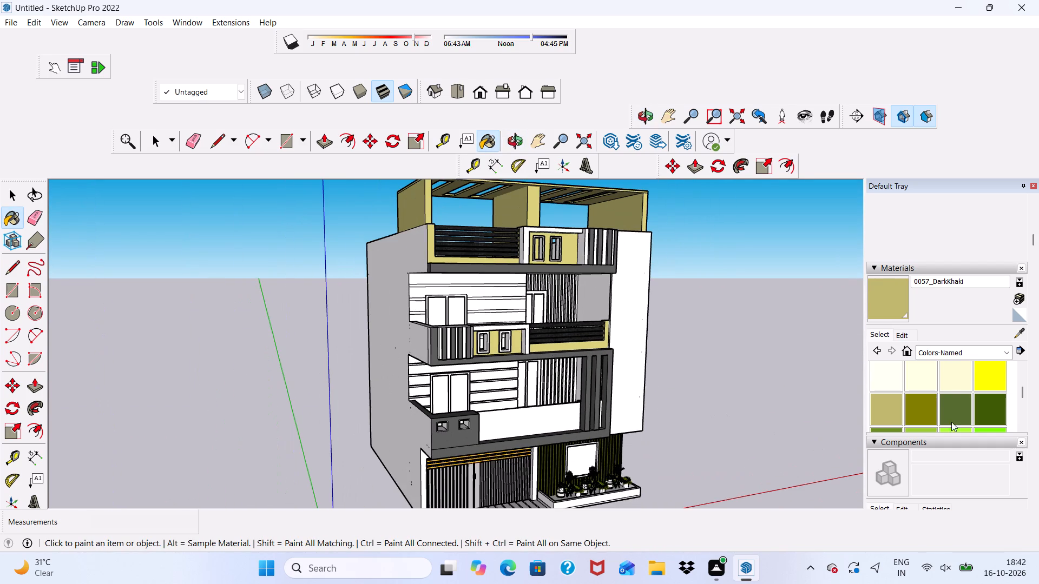
Paint the top two wall bands behind the upper balcony and the band piece left of its door with 0035_Tan.
scroll(933, 379, up, 3)
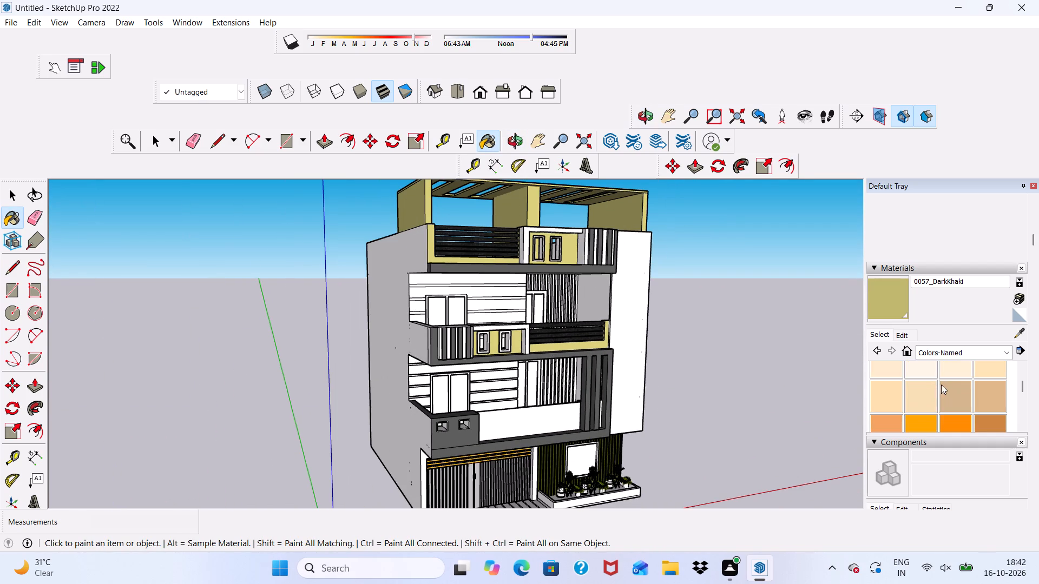
click(945, 389)
scroll(509, 279, up, 4)
scroll(417, 287, up, 6)
click(418, 287)
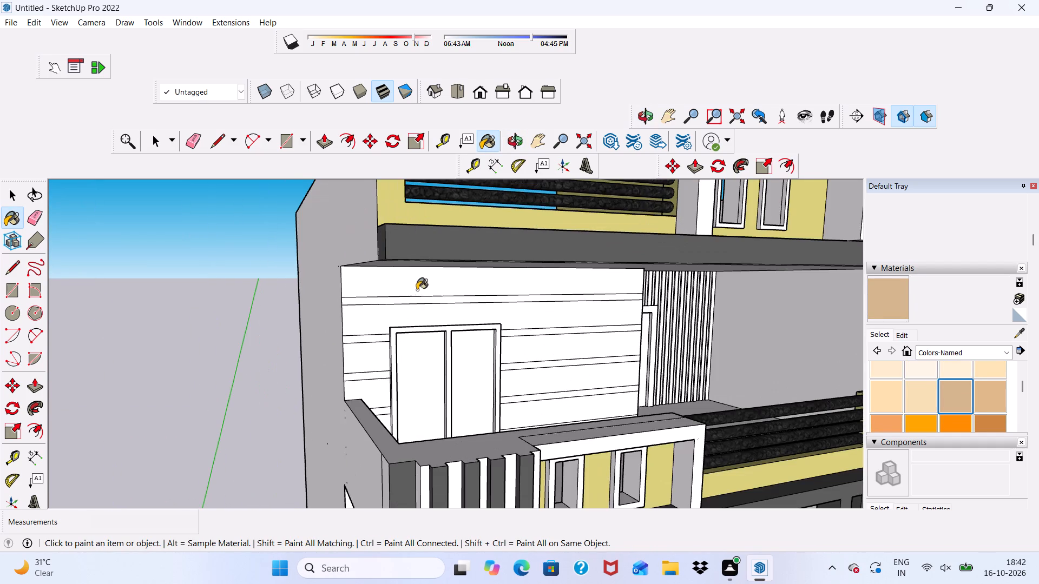
scroll(416, 304, up, 1)
click(417, 309)
scroll(399, 342, up, 3)
click(357, 365)
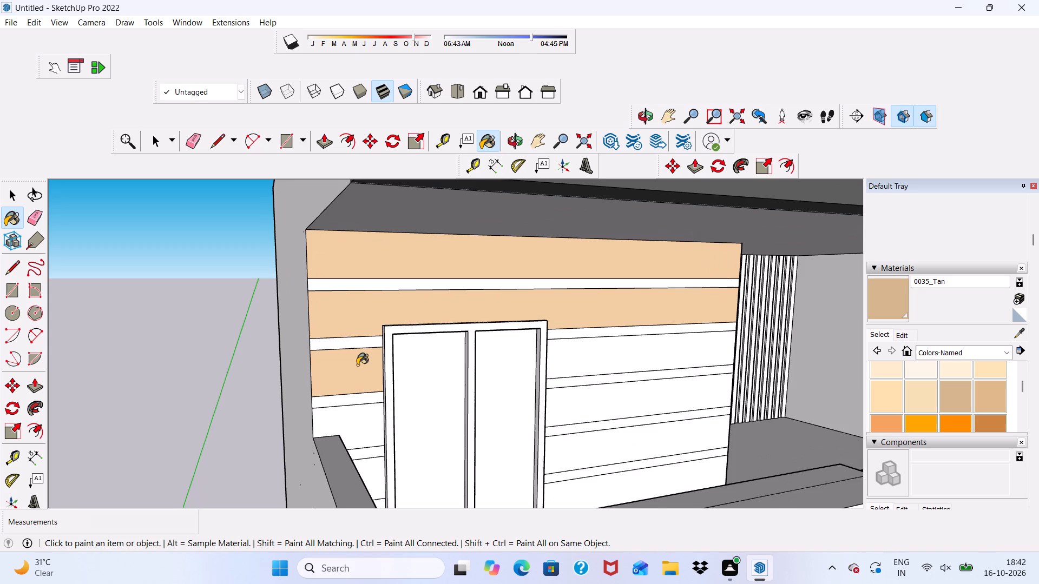
Paint the remaining wall bands right of the upper balcony door with 0035_Tan.
scroll(366, 360, down, 5)
scroll(570, 380, up, 1)
click(570, 357)
click(579, 392)
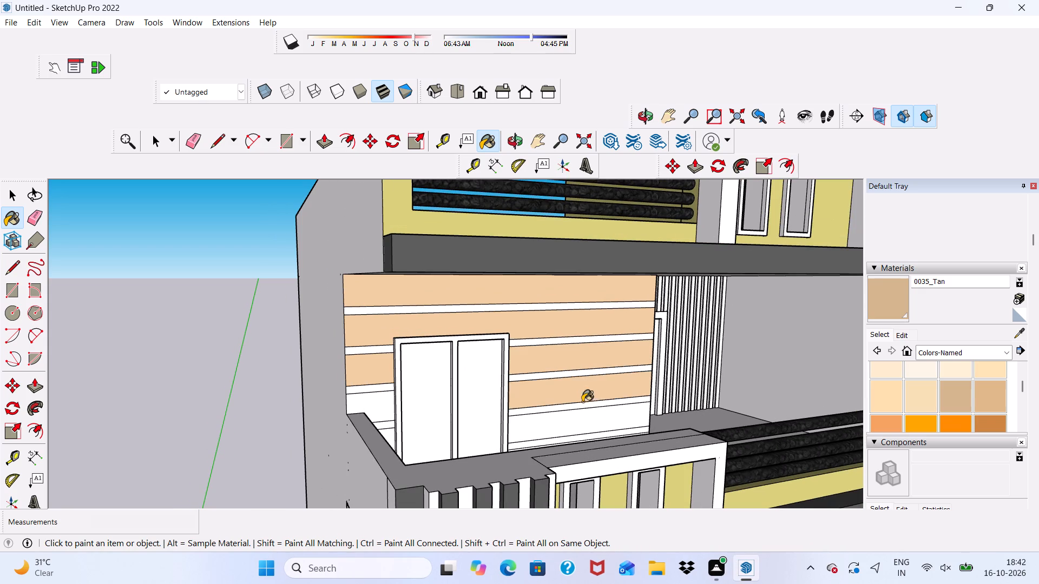
click(582, 423)
scroll(602, 420, down, 1)
scroll(602, 424, up, 6)
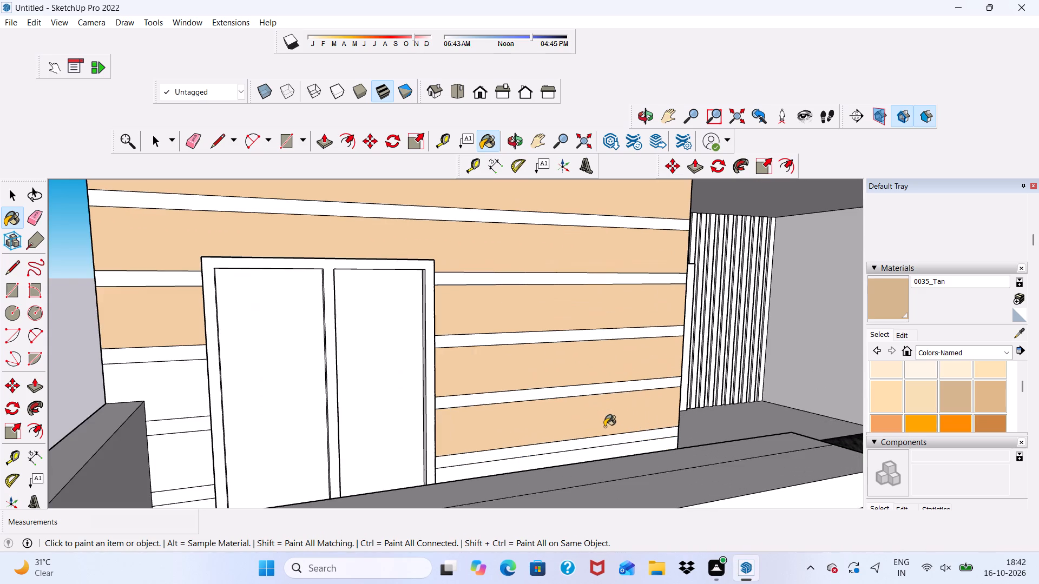
click(594, 445)
click(594, 451)
Repaint the top two wall bands and the two bands right of the upper balcony door with 0036_BurlyWood.
scroll(499, 270, down, 4)
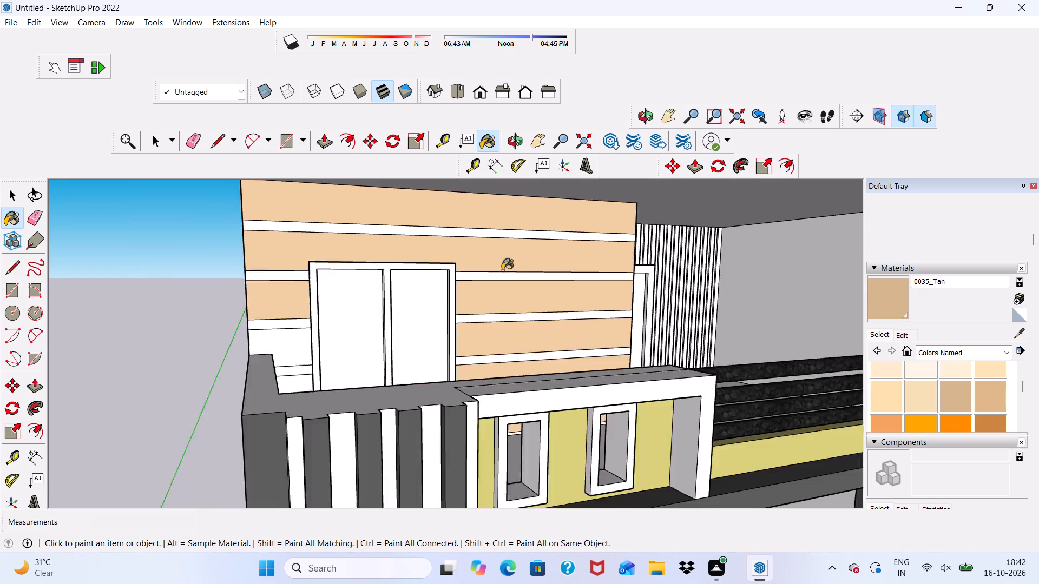
scroll(502, 270, down, 5)
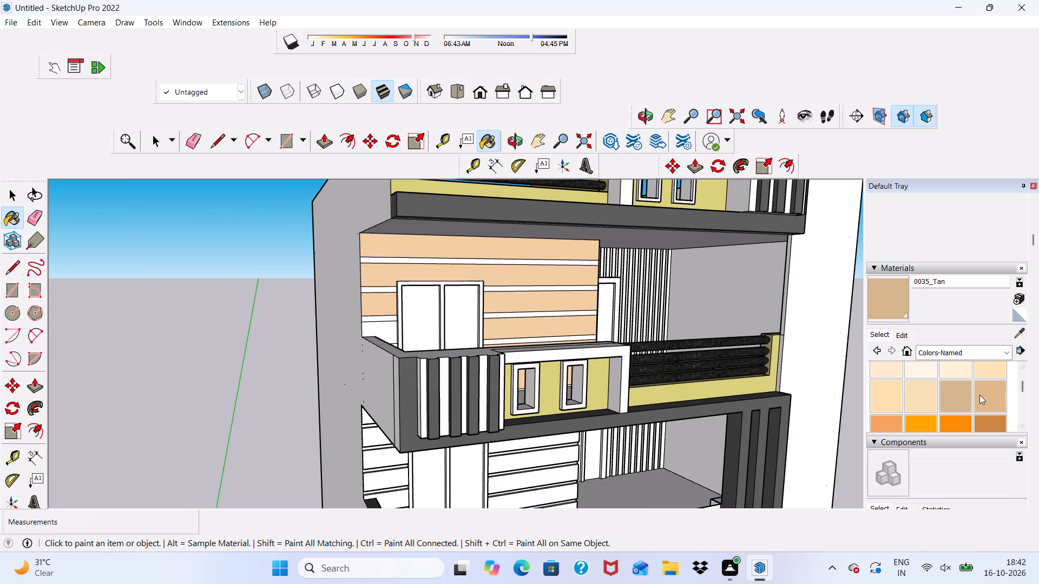
click(984, 395)
scroll(466, 217, up, 4)
click(469, 259)
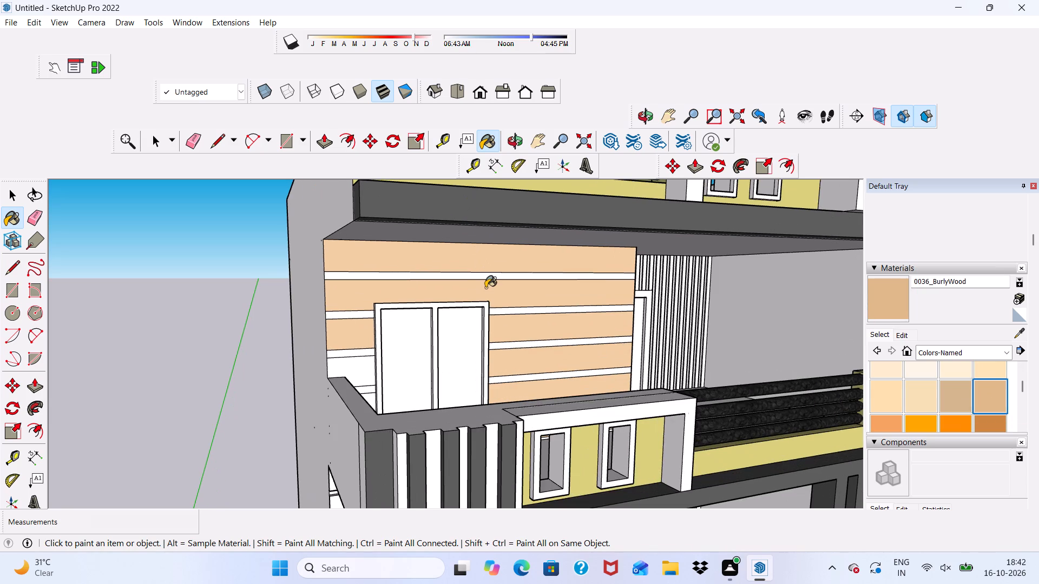
click(485, 288)
click(508, 320)
click(528, 350)
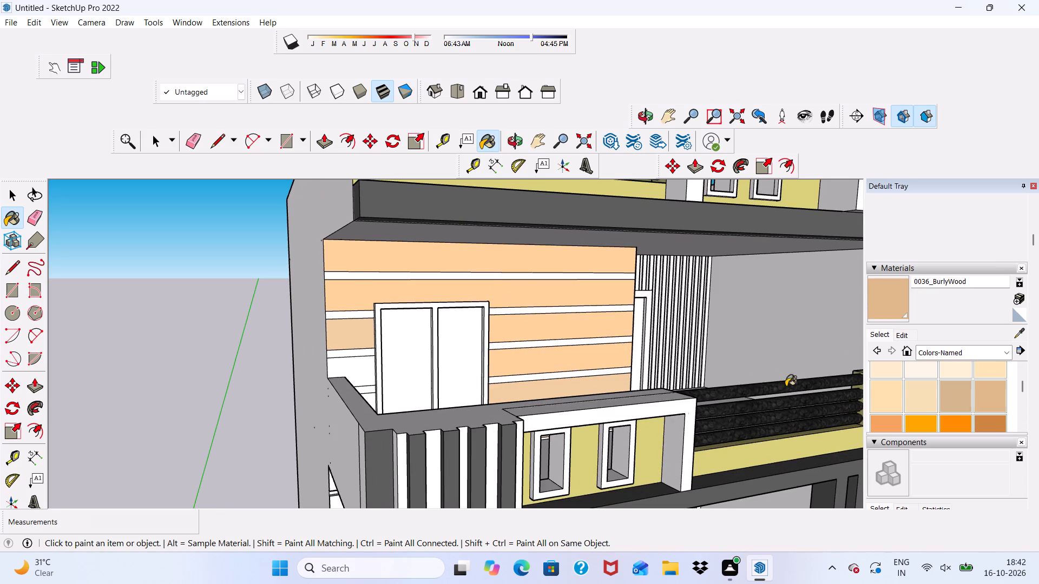
Browse the Colors-Named library for alternative wall shades.
scroll(826, 387, down, 1)
scroll(901, 388, down, 2)
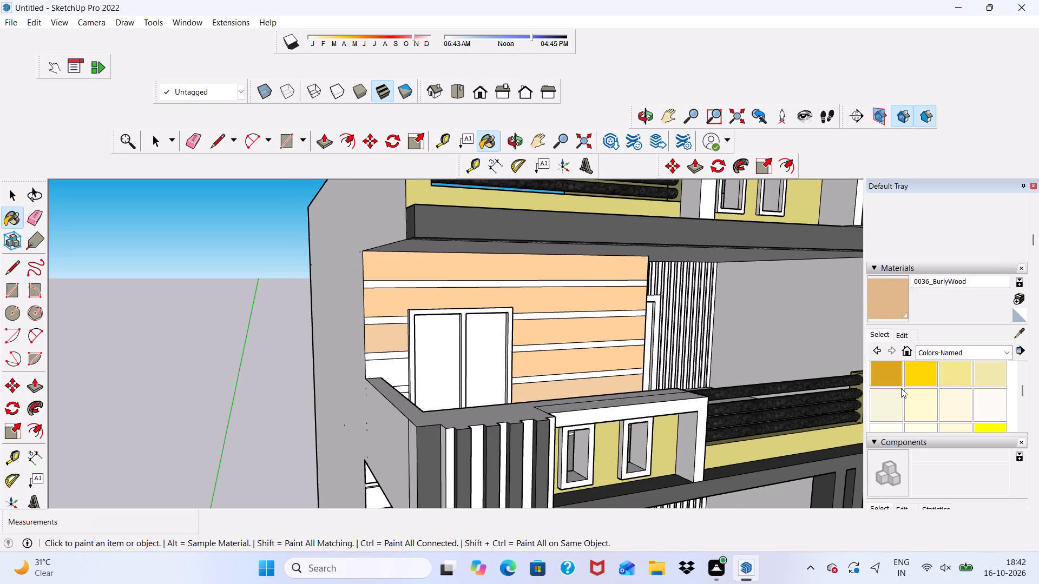
scroll(955, 383, down, 3)
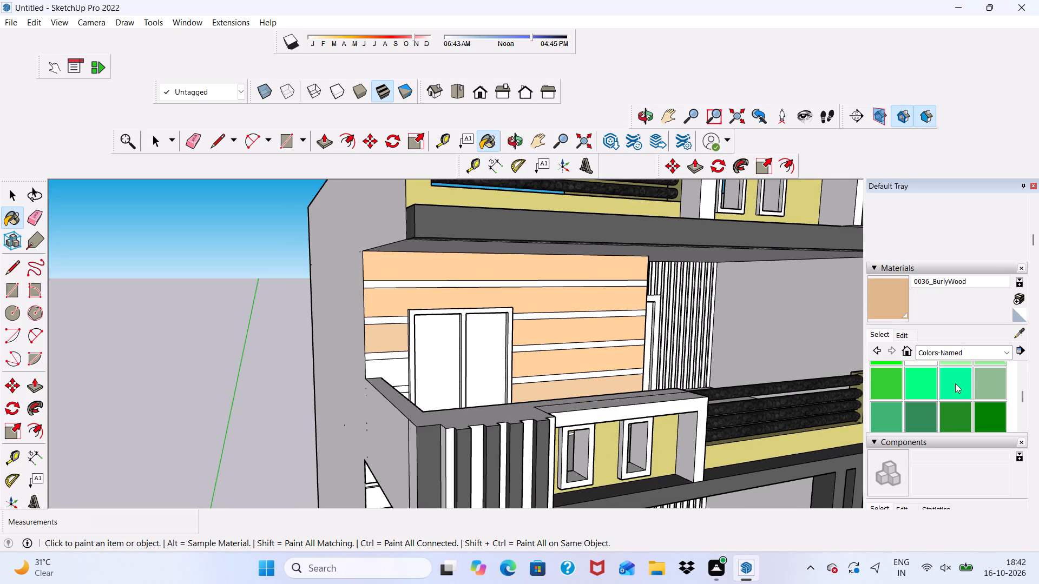
scroll(955, 383, down, 3)
scroll(956, 383, up, 3)
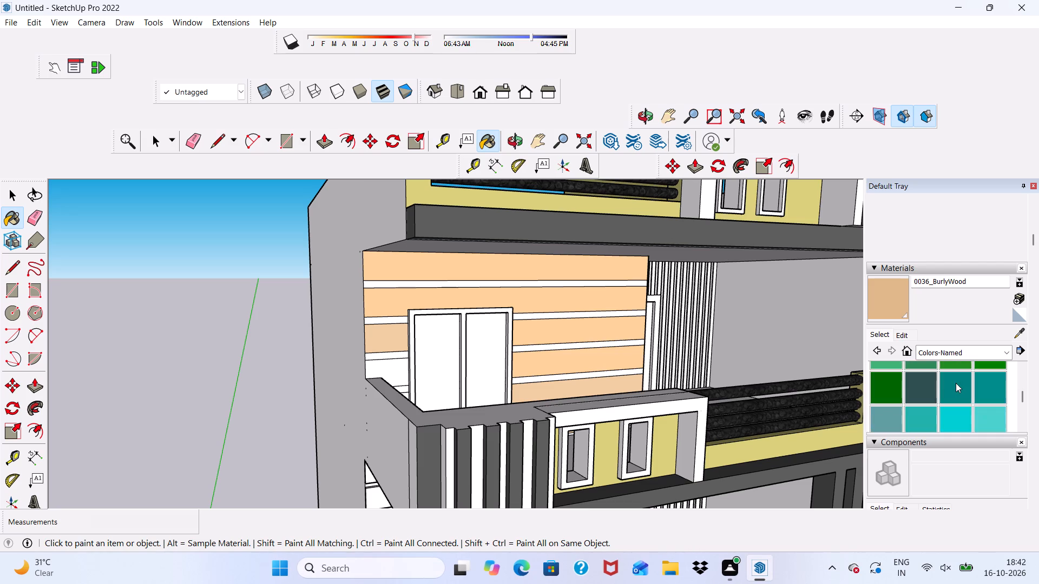
scroll(956, 383, up, 6)
scroll(956, 383, down, 1)
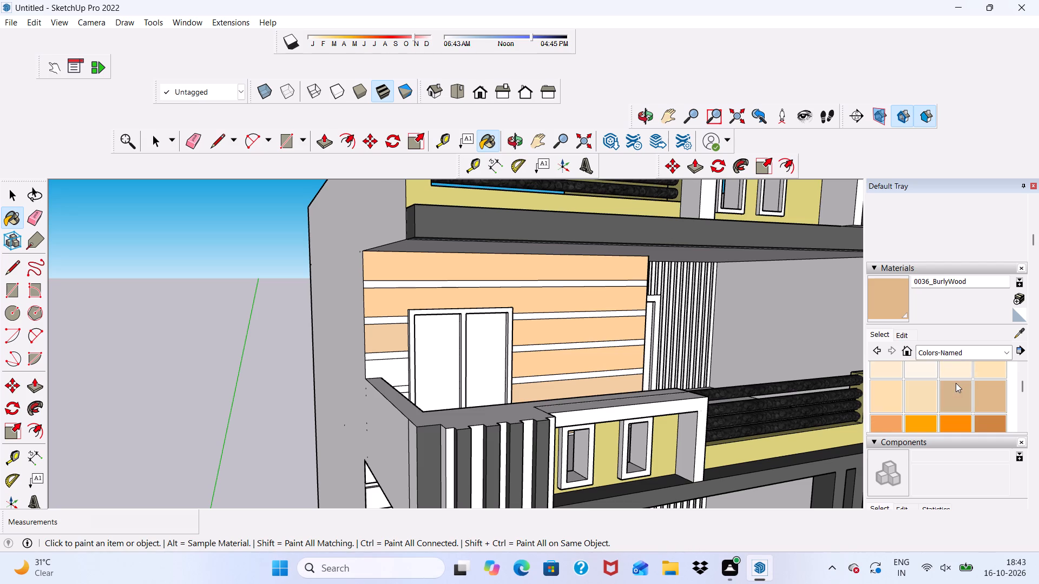
Paint the next unpainted band piece left of the upper balcony door with 0036_BurlyWood.
click(990, 393)
scroll(311, 320, up, 1)
scroll(501, 347, down, 4)
scroll(488, 354, up, 2)
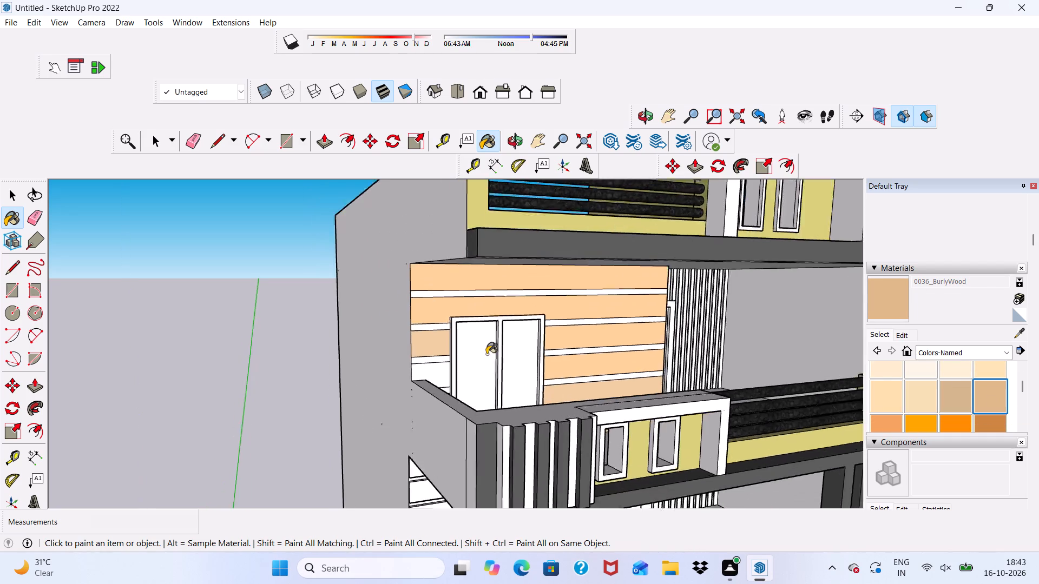
scroll(486, 354, up, 2)
scroll(436, 316, down, 1)
scroll(435, 326, up, 4)
click(416, 389)
Paint the two remaining unpainted band pieces left of the upper balcony door with 0036_BurlyWood.
scroll(424, 336, down, 5)
middle_drag(550, 342, 435, 331)
scroll(427, 315, down, 5)
scroll(495, 320, down, 4)
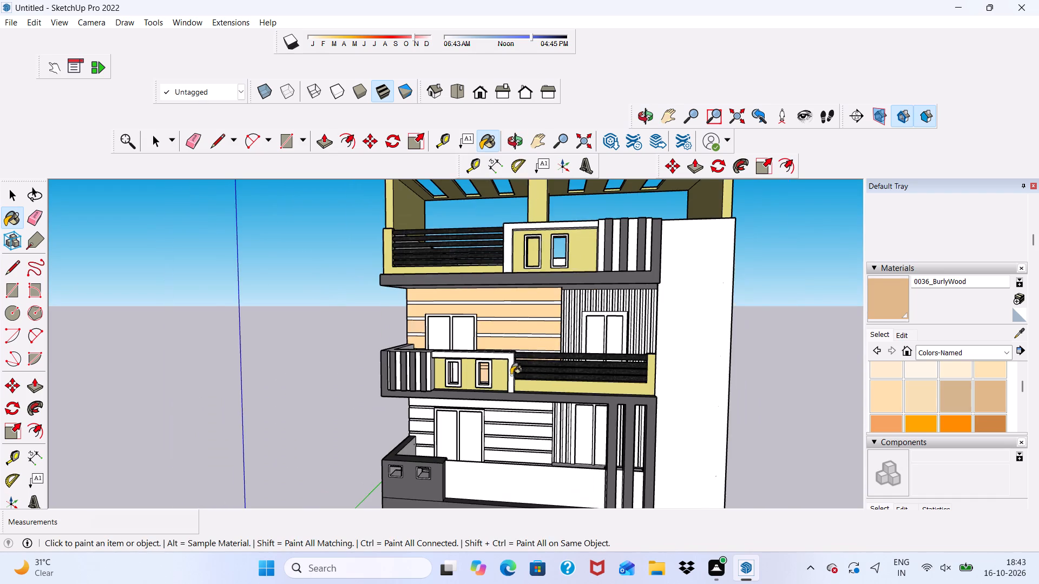
scroll(455, 389, up, 4)
middle_drag(400, 335, 407, 392)
scroll(407, 392, up, 8)
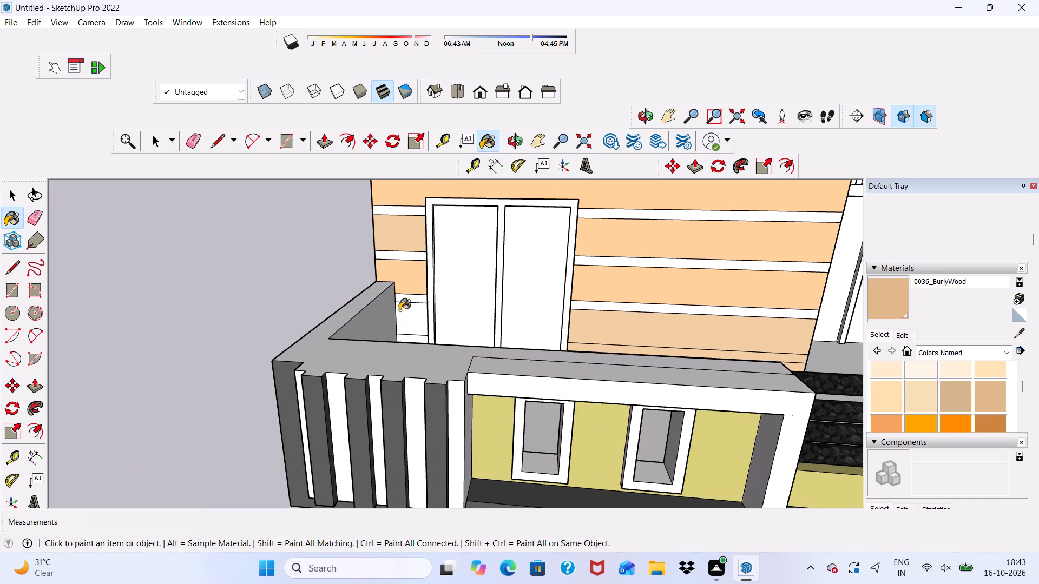
click(399, 310)
middle_drag(410, 324, 418, 367)
scroll(418, 367, up, 1)
click(420, 361)
scroll(565, 322, up, 2)
Paint the top two full-width wall bands above the lower balcony door with 0036_BurlyWood.
scroll(486, 336, down, 1)
middle_drag(473, 347, 437, 258)
scroll(491, 220, up, 1)
scroll(495, 217, down, 2)
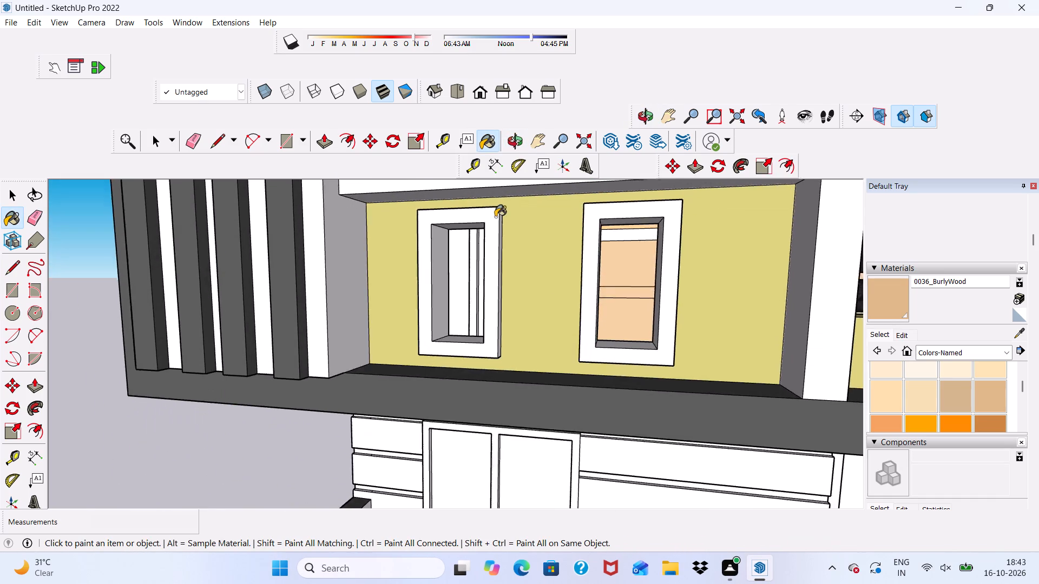
scroll(495, 217, down, 9)
scroll(582, 370, up, 5)
middle_drag(575, 348, 560, 305)
scroll(560, 305, up, 1)
click(561, 290)
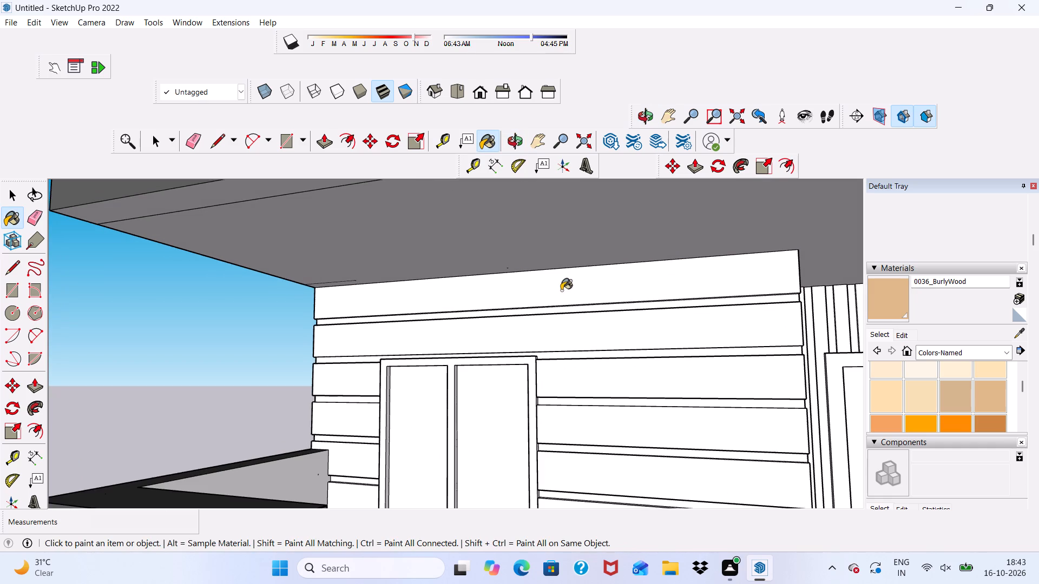
click(574, 328)
Paint the five wall bands right of the lower balcony door with 0036_BurlyWood.
click(638, 389)
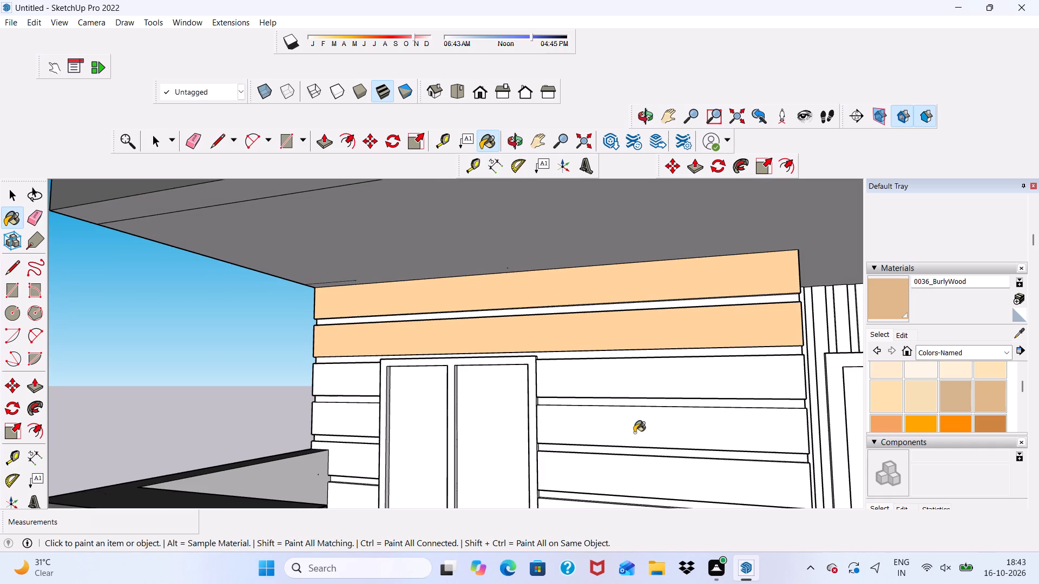
click(633, 431)
click(632, 463)
scroll(610, 424, down, 10)
middle_drag(648, 424, 648, 428)
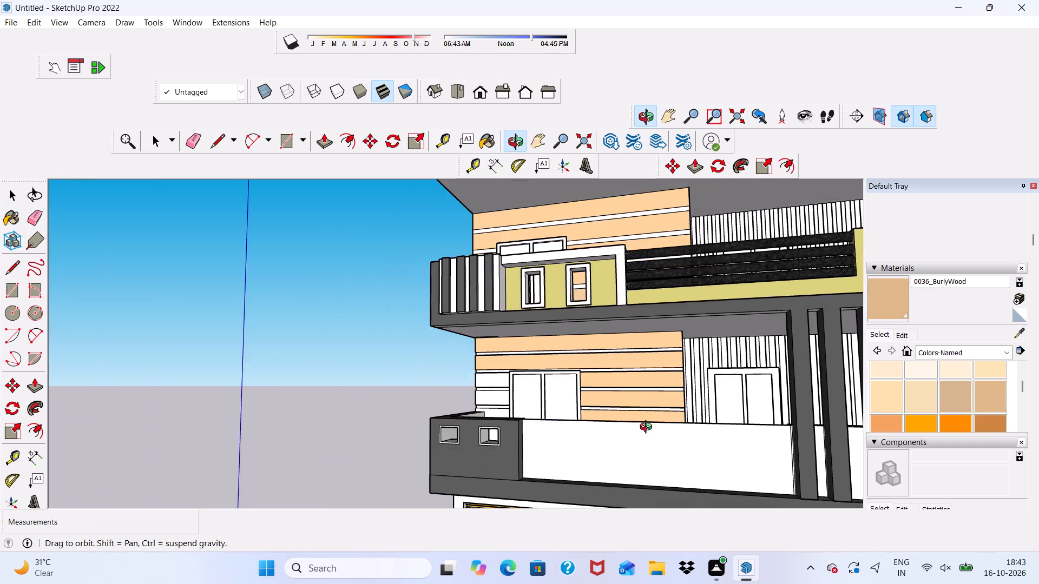
middle_drag(648, 428, 639, 493)
scroll(643, 466, up, 8)
click(619, 417)
click(608, 449)
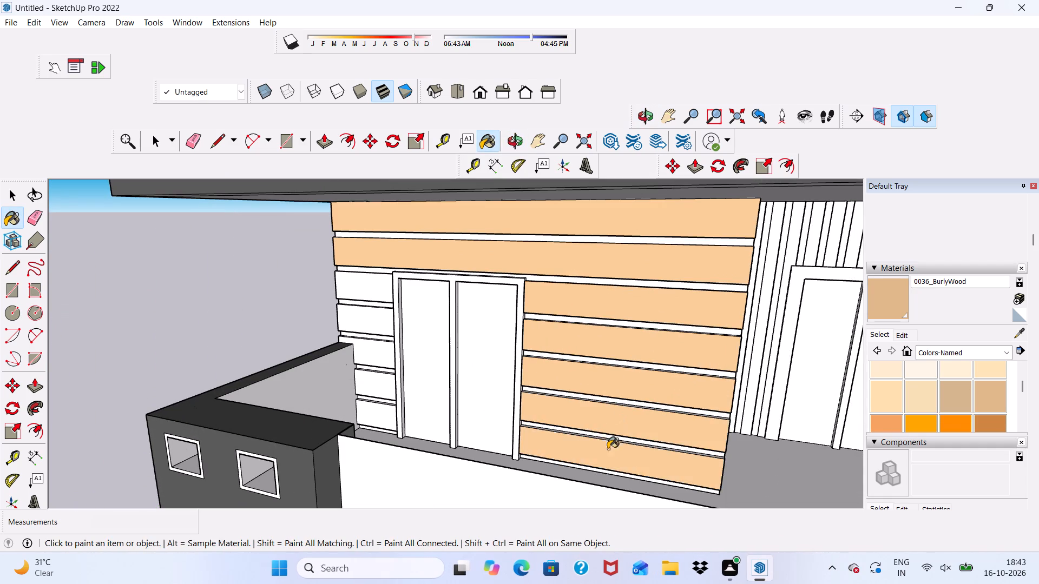
Paint the five short band pieces left of the lower balcony door with 0036_BurlyWood.
scroll(394, 262, down, 6)
scroll(430, 287, up, 8)
click(378, 281)
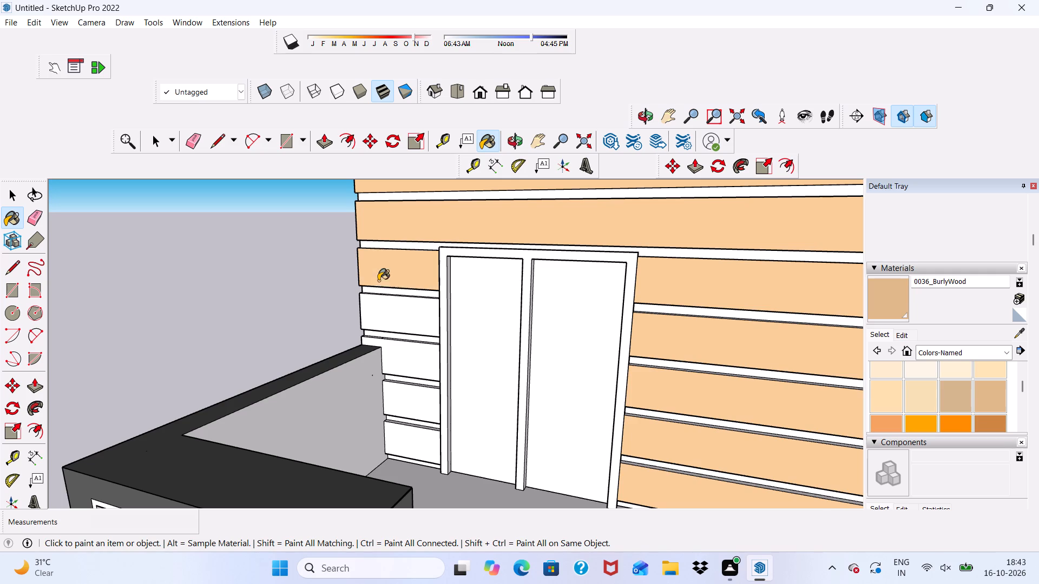
click(376, 313)
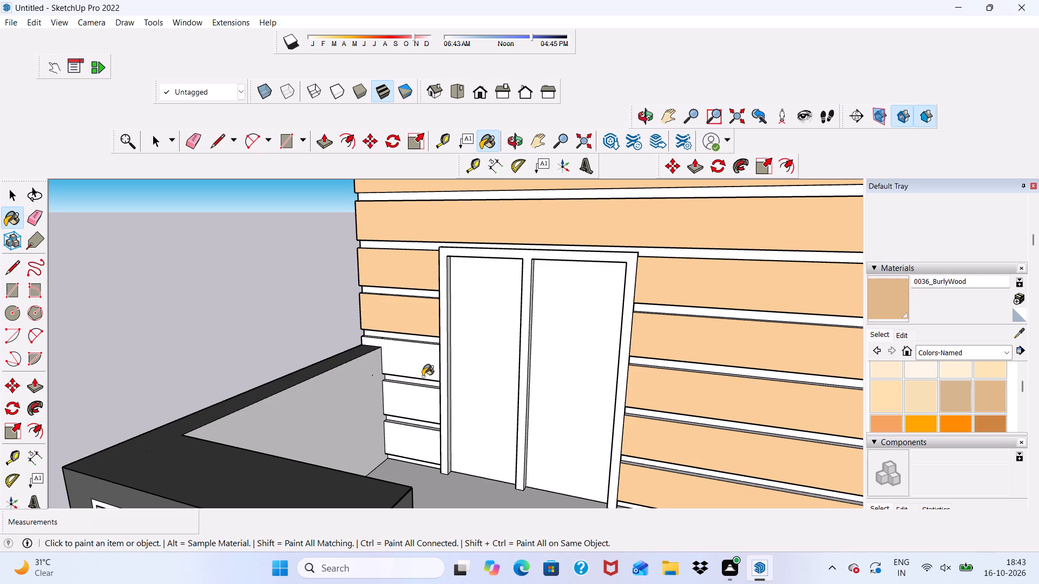
click(415, 357)
click(424, 392)
scroll(429, 292, down, 10)
scroll(483, 340, up, 4)
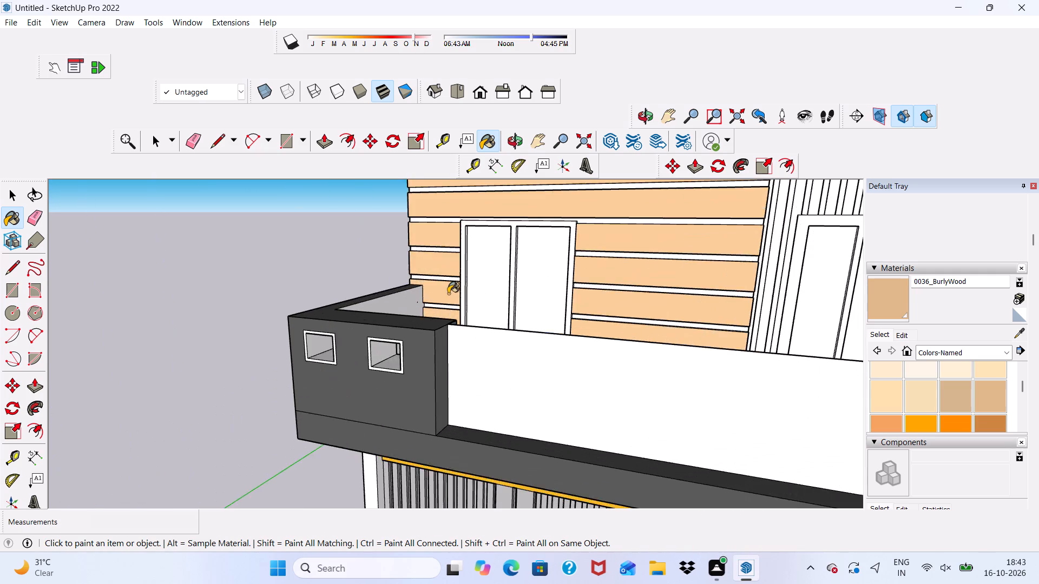
scroll(448, 294, up, 5)
scroll(446, 292, down, 3)
middle_drag(446, 292, 435, 330)
scroll(435, 337, up, 3)
click(435, 337)
Paint the top ledge of the lowest band piece left of the lower balcony door with 0036_BurlyWood.
scroll(435, 337, up, 8)
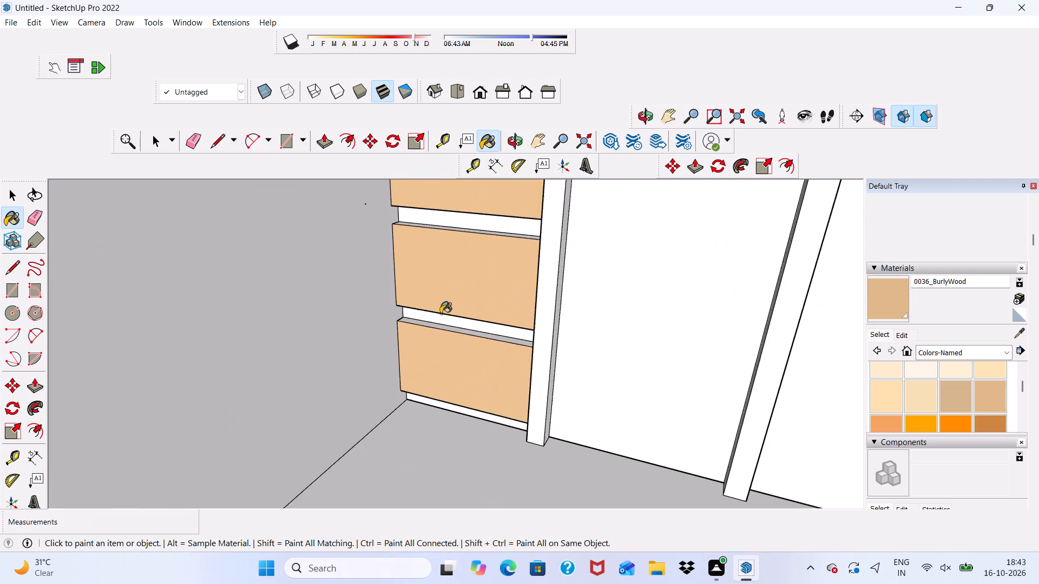
scroll(440, 314, up, 9)
click(432, 337)
Paint the top ledge of the second-lowest band piece left of the lower balcony door with 0036_BurlyWood.
scroll(429, 304, down, 5)
middle_drag(440, 303, 535, 175)
scroll(538, 245, down, 3)
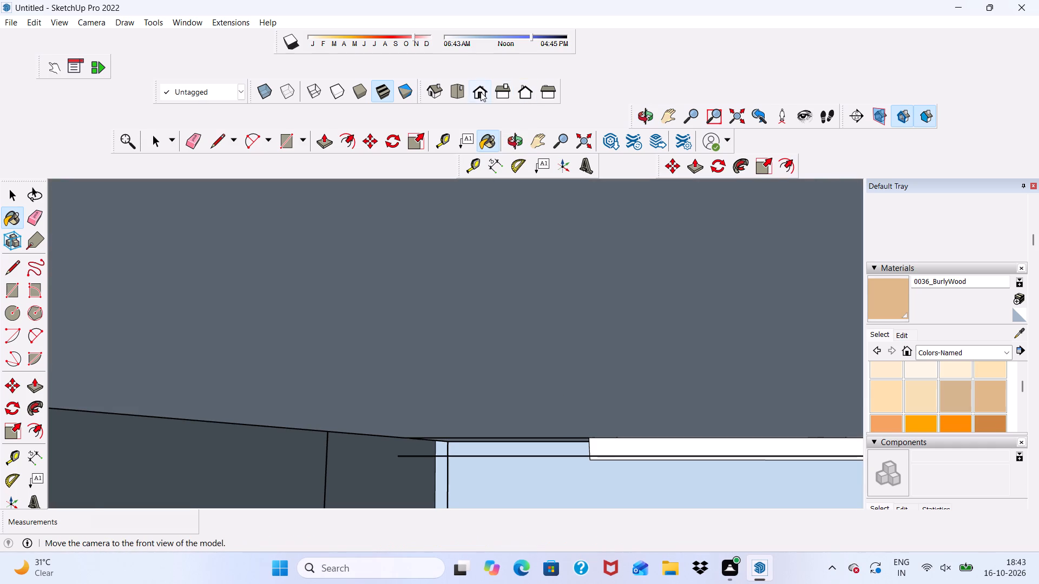
click(481, 92)
scroll(571, 170, down, 20)
scroll(571, 170, down, 2)
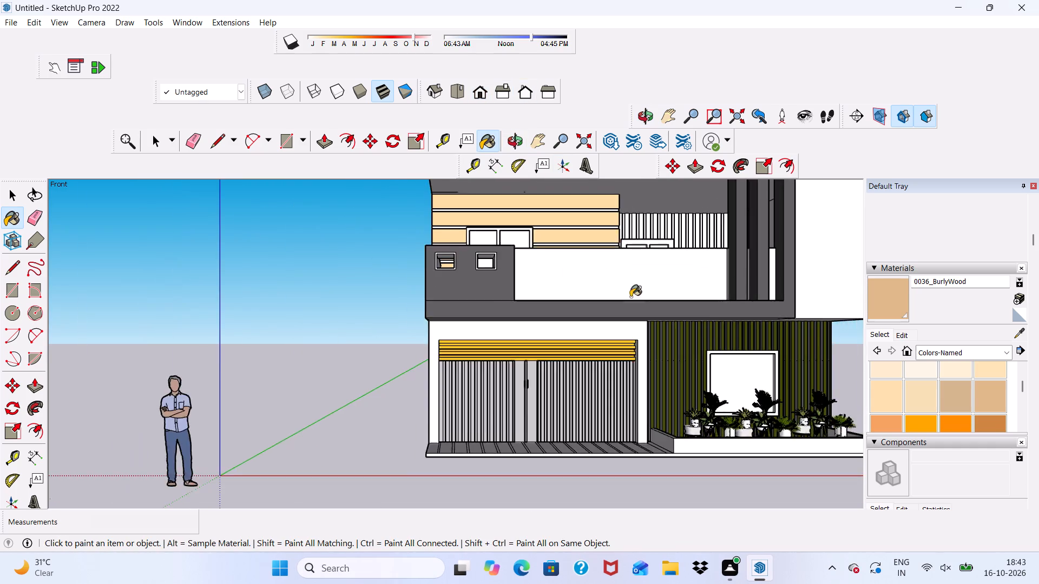
scroll(630, 297, down, 19)
middle_drag(562, 311, 536, 371)
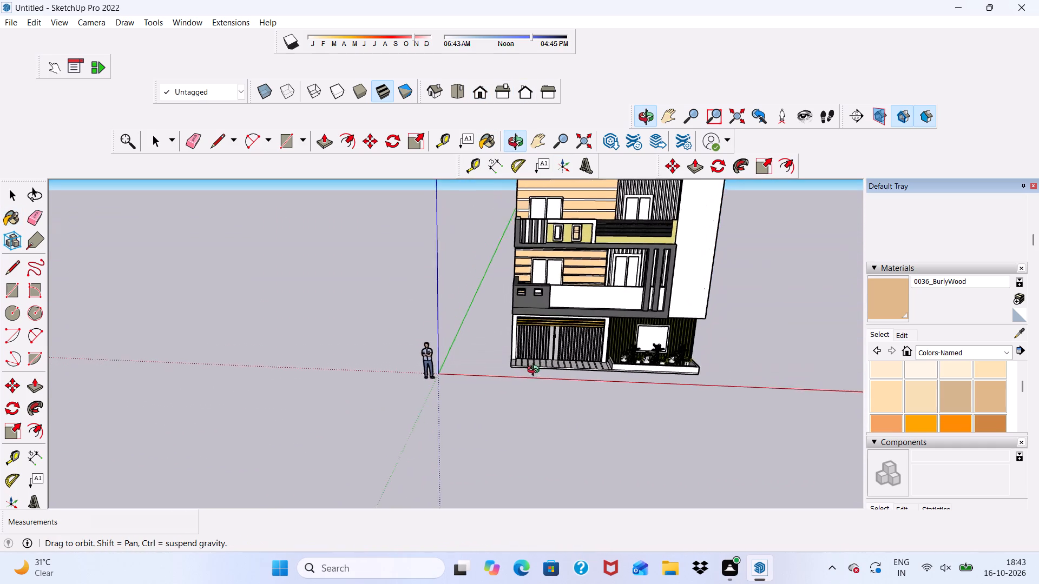
middle_drag(536, 371, 535, 371)
scroll(534, 319, up, 4)
scroll(517, 250, up, 6)
scroll(517, 250, down, 1)
scroll(517, 250, up, 14)
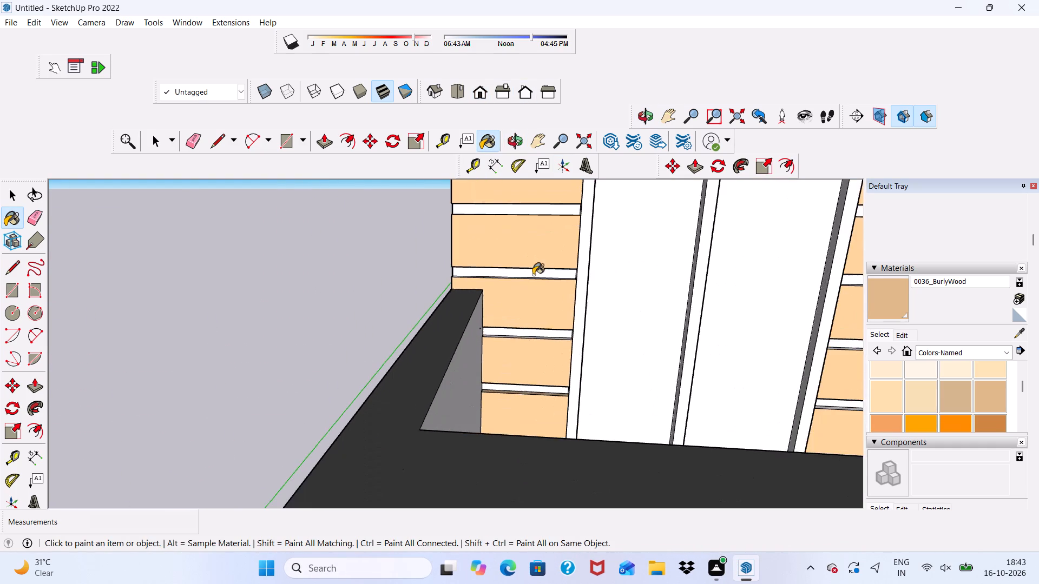
middle_drag(552, 331, 524, 386)
scroll(523, 386, up, 6)
scroll(505, 328, up, 3)
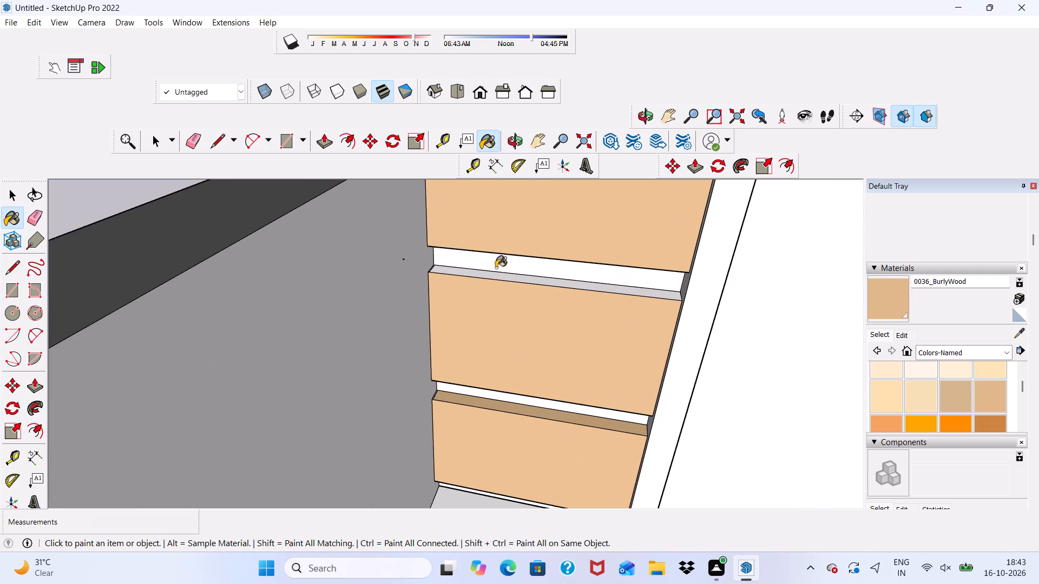
click(492, 276)
Paint both parts of the top ledges on the next two band pieces up, left of the lower balcony door, with 0036_BurlyWood.
scroll(492, 277, down, 10)
scroll(498, 243, up, 5)
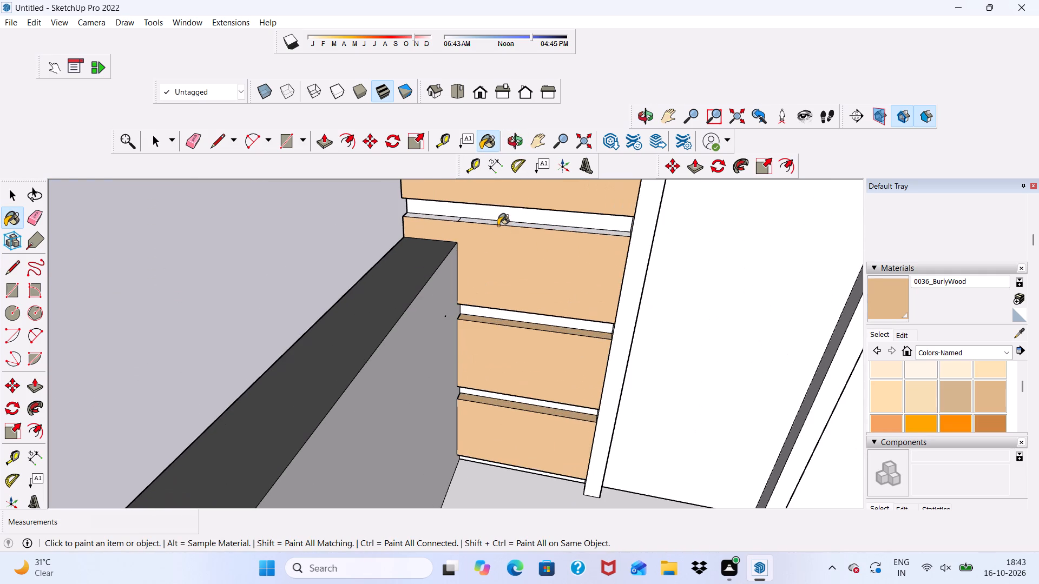
click(498, 225)
scroll(498, 225, up, 4)
scroll(402, 216, up, 4)
click(407, 210)
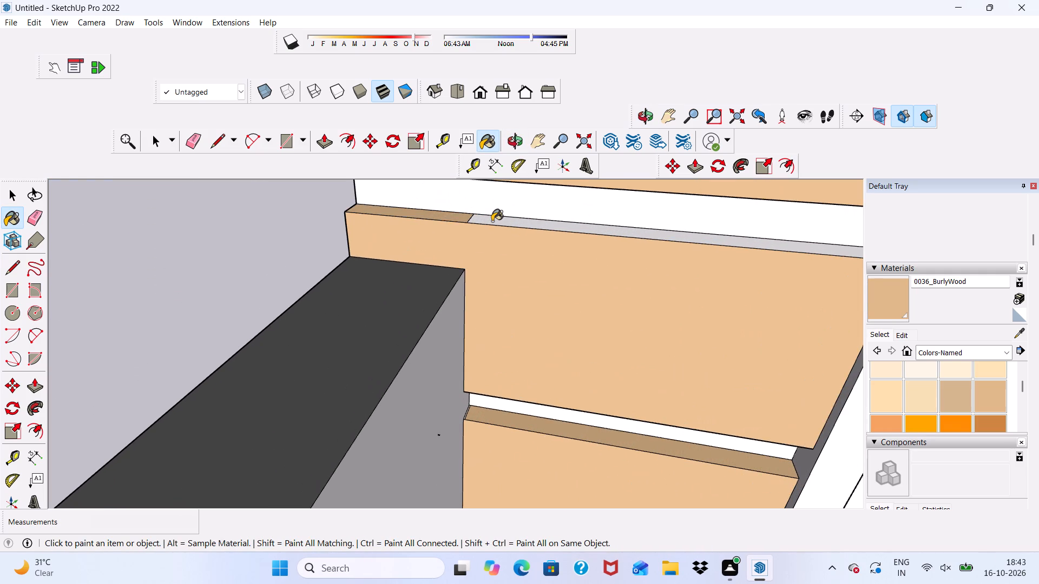
click(492, 221)
scroll(438, 304, down, 16)
scroll(453, 239, up, 4)
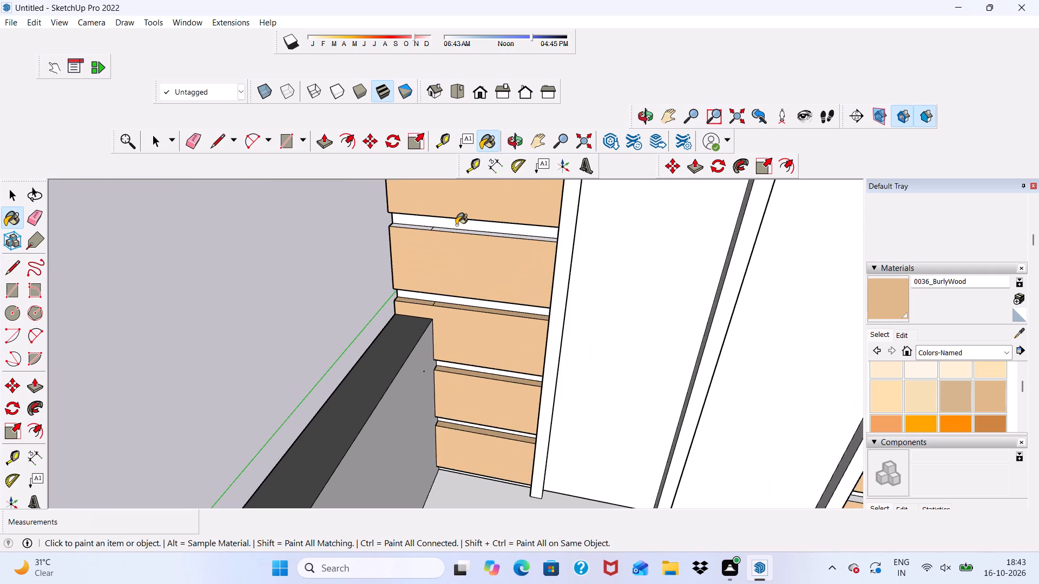
scroll(456, 225, up, 8)
click(448, 236)
click(357, 223)
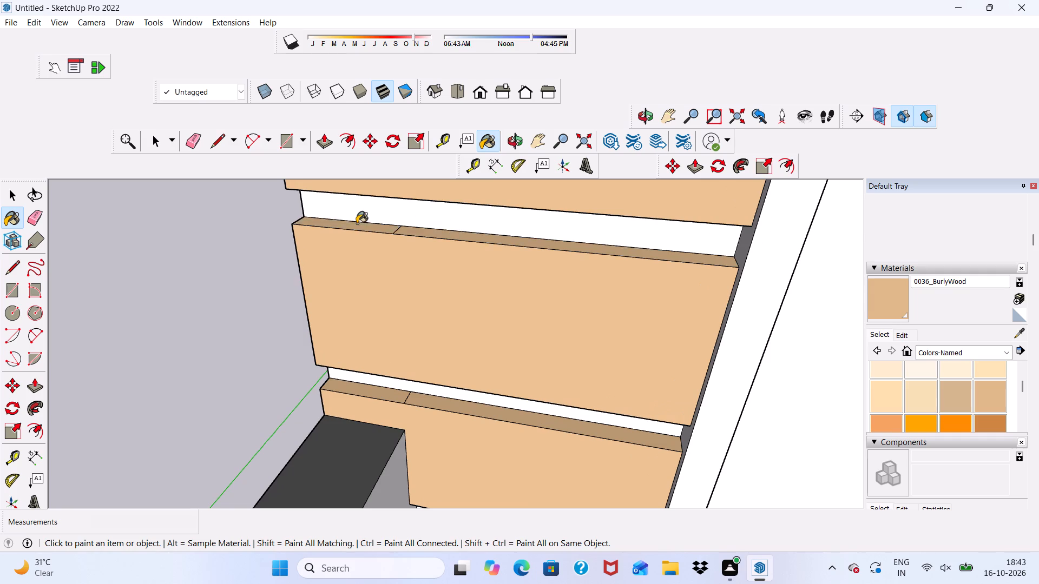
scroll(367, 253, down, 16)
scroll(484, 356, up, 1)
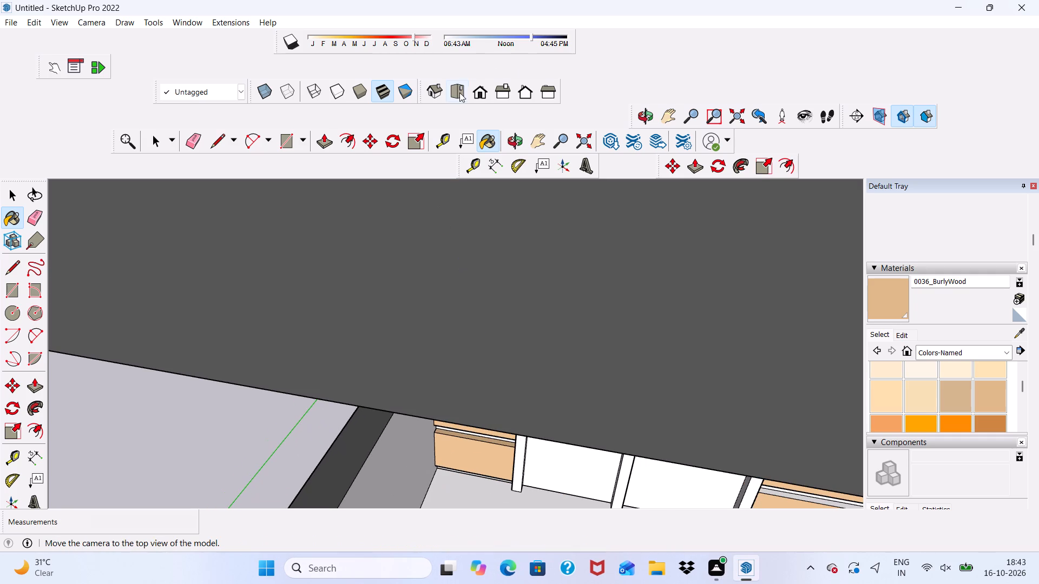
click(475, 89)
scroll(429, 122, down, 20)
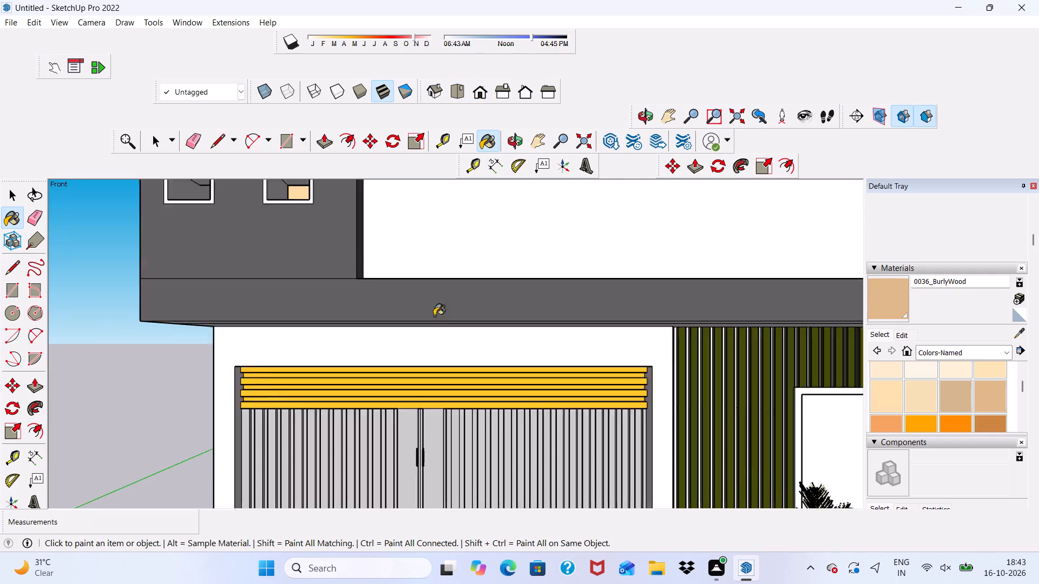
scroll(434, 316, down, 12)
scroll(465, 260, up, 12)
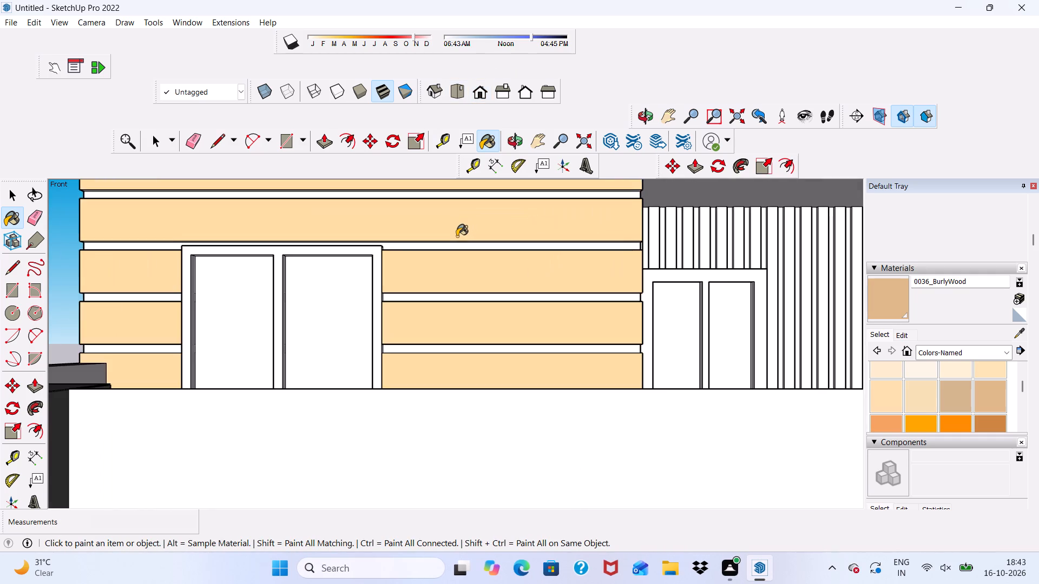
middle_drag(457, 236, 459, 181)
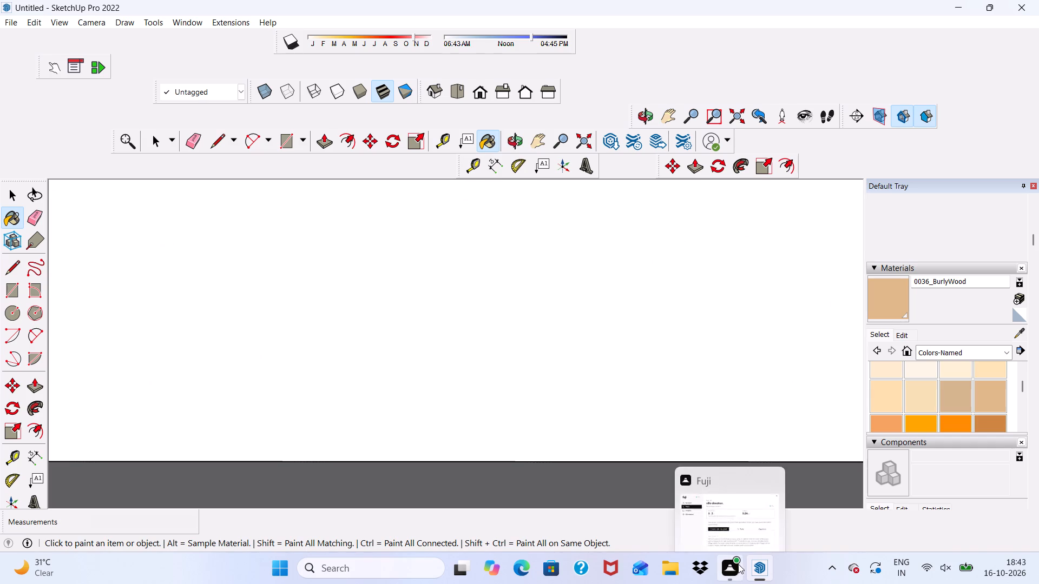
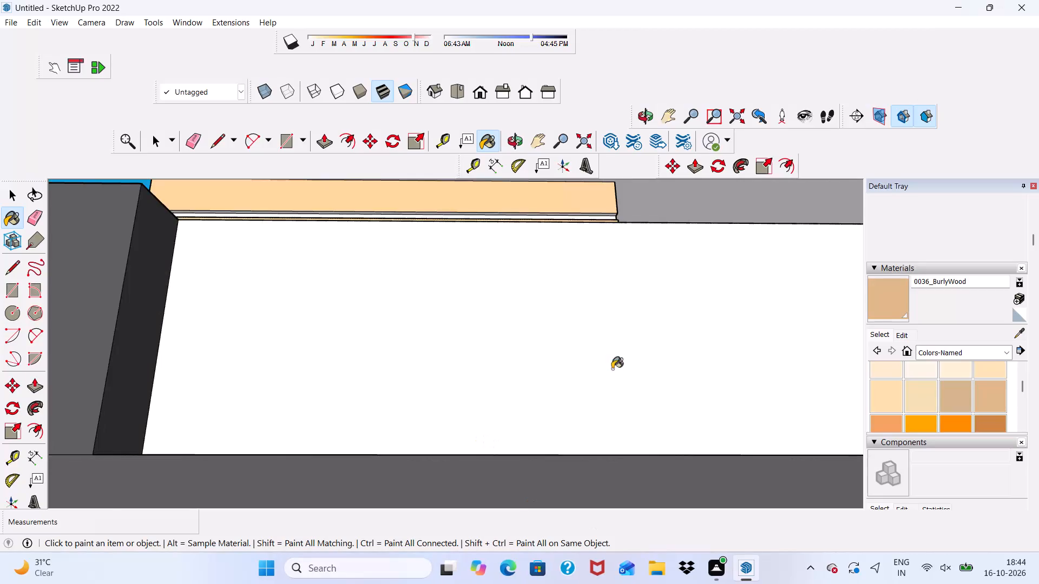
Paint the narrow top edge of the first-floor cladding band beside the door with 0036_BurlyWood.
middle_drag(607, 376, 596, 459)
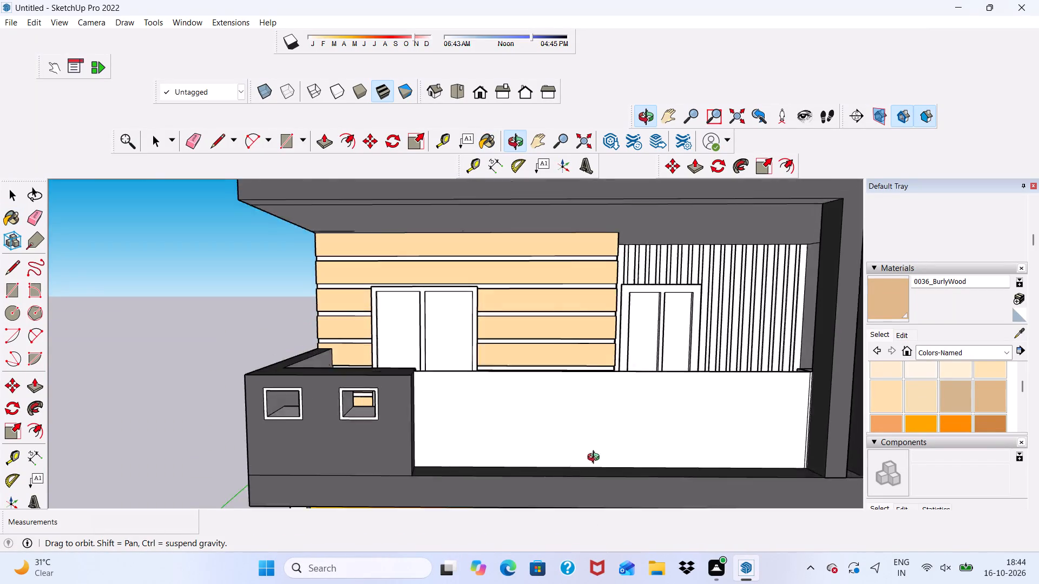
middle_drag(596, 459, 551, 472)
scroll(531, 310, up, 10)
middle_drag(531, 288, 392, 330)
scroll(433, 290, up, 8)
click(432, 313)
scroll(432, 313, down, 4)
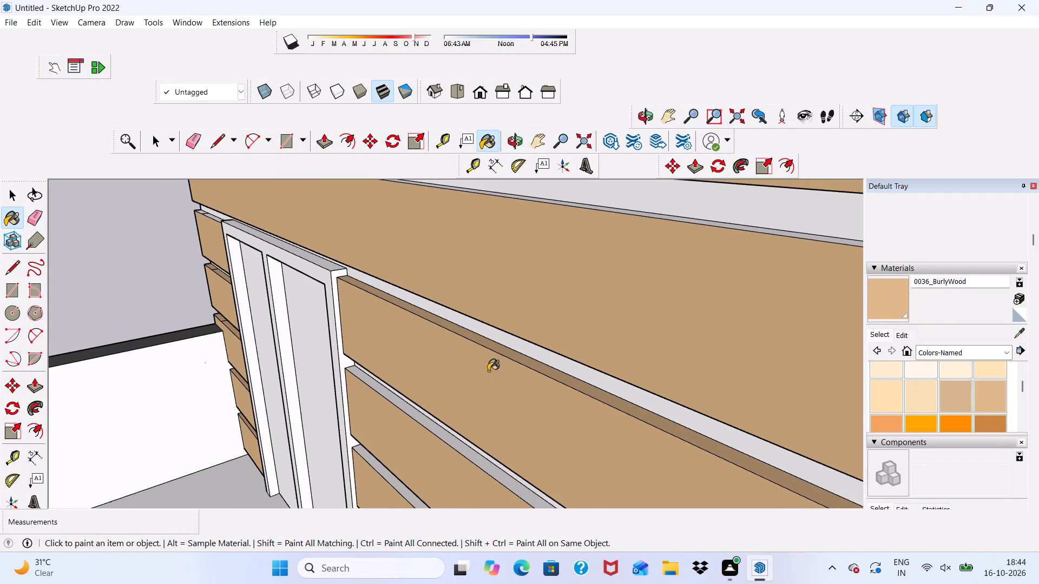
scroll(483, 307, down, 5)
Examine the cladding bands and balcony walls of the first and second floors, from the front view and up close.
click(479, 89)
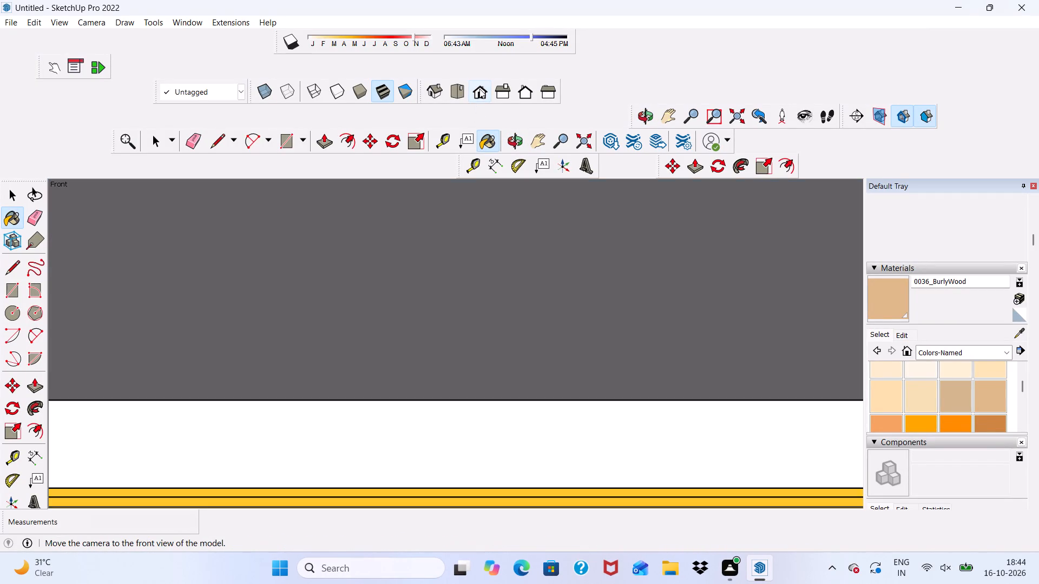
scroll(419, 90, down, 20)
scroll(419, 90, down, 16)
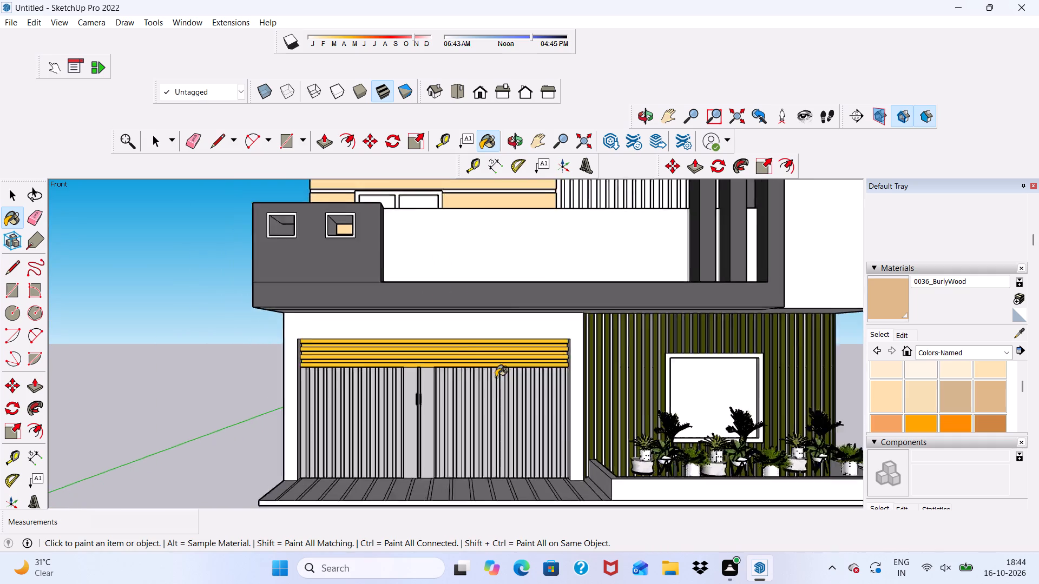
scroll(496, 377, down, 20)
scroll(496, 377, down, 2)
scroll(468, 266, up, 6)
middle_drag(483, 217, 490, 255)
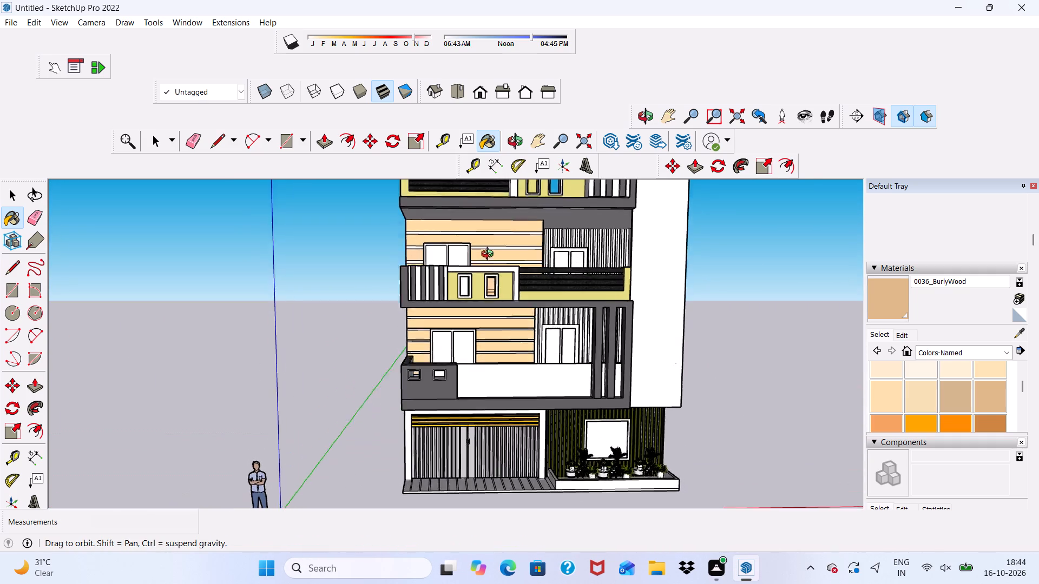
middle_drag(490, 255, 431, 319)
scroll(469, 298, up, 12)
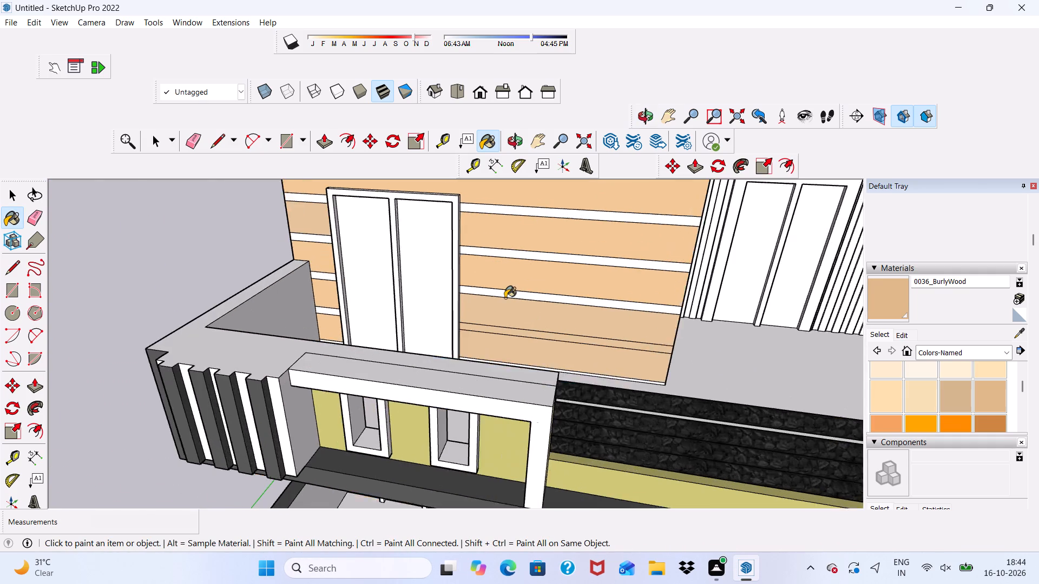
scroll(505, 298, up, 13)
middle_drag(492, 292, 488, 317)
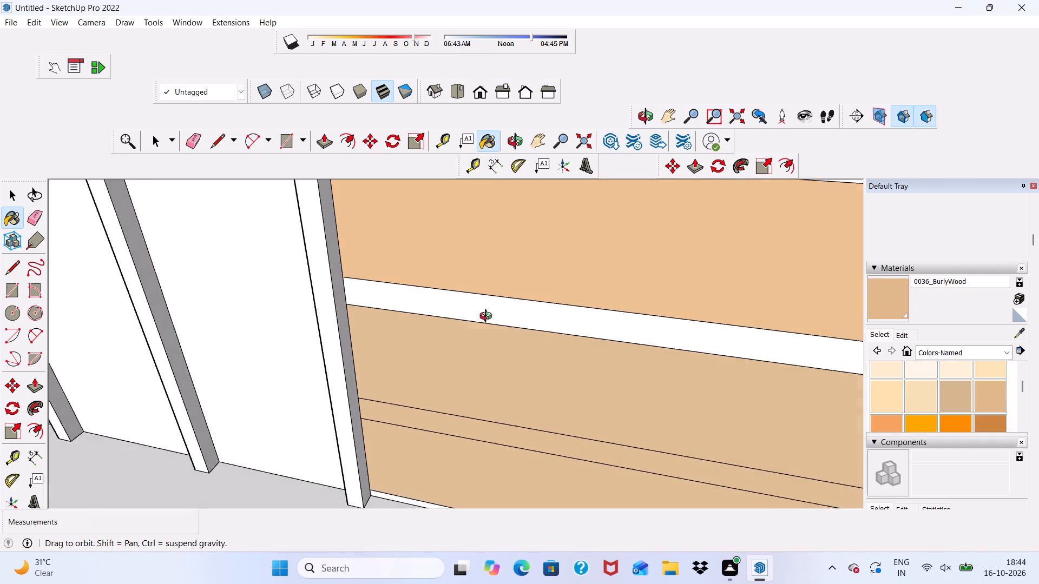
middle_drag(488, 317, 439, 381)
scroll(437, 291, down, 11)
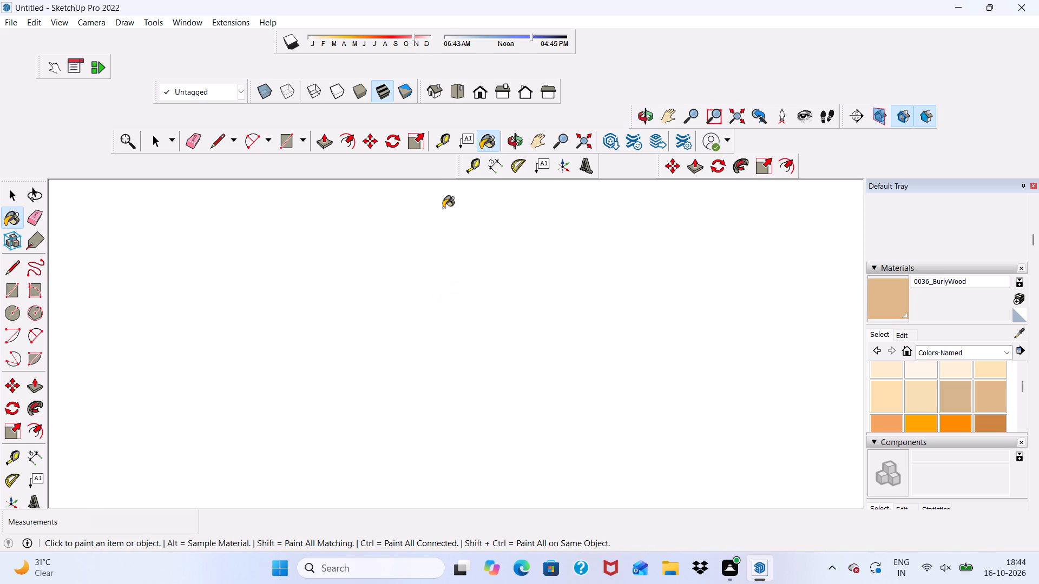
click(481, 86)
scroll(482, 250, down, 14)
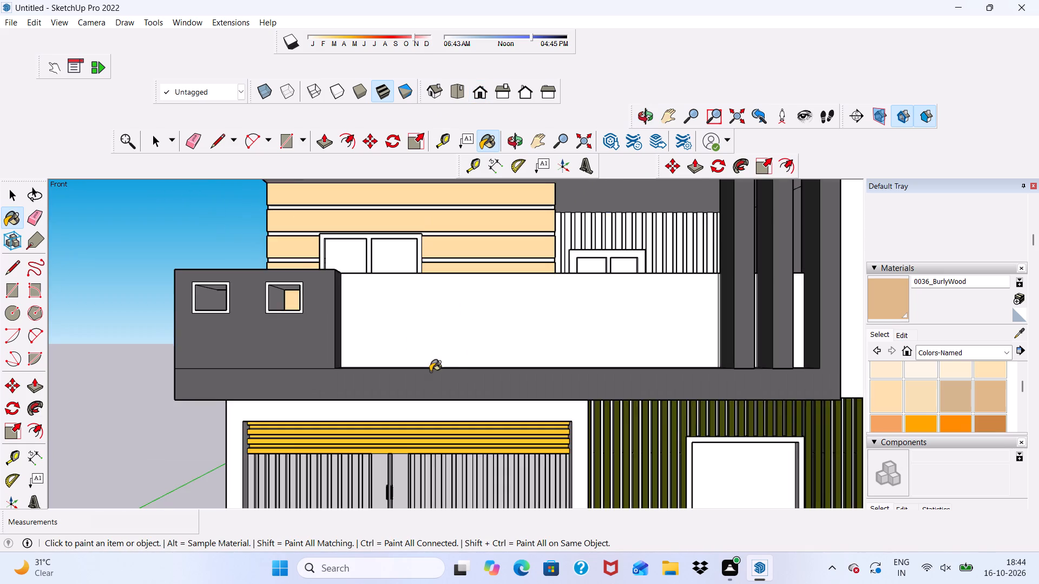
scroll(430, 371, down, 13)
scroll(433, 363, down, 10)
scroll(445, 183, up, 2)
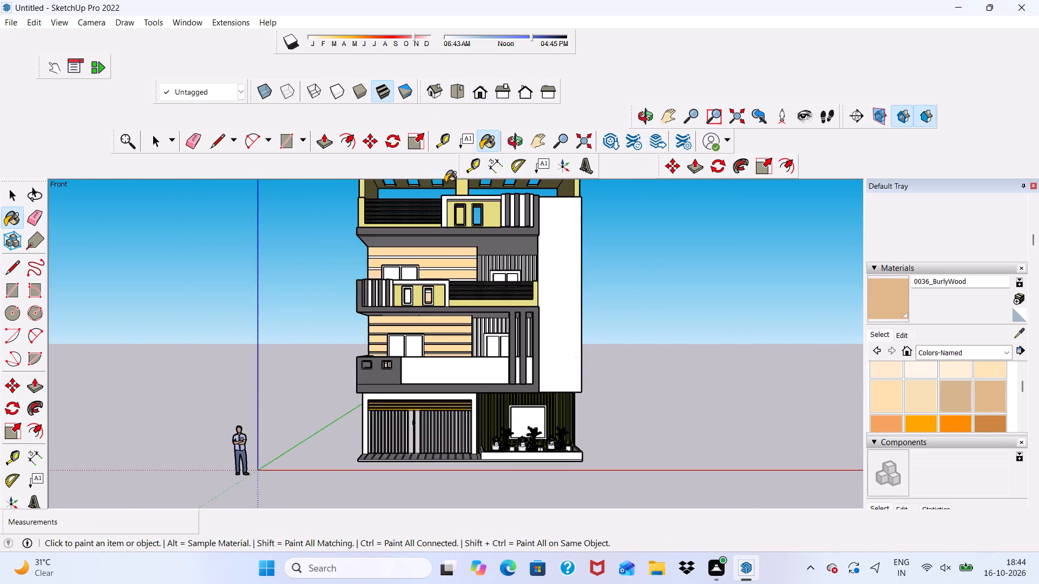
scroll(445, 182, up, 15)
middle_drag(464, 269, 431, 274)
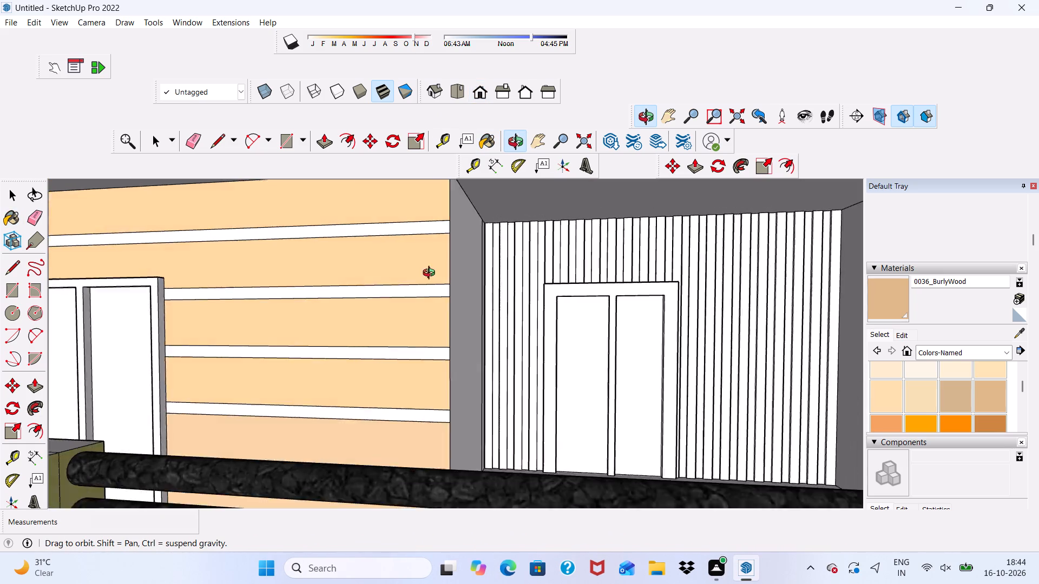
middle_drag(431, 274, 440, 276)
scroll(447, 271, down, 16)
scroll(537, 490, up, 5)
scroll(471, 465, down, 1)
scroll(455, 398, up, 7)
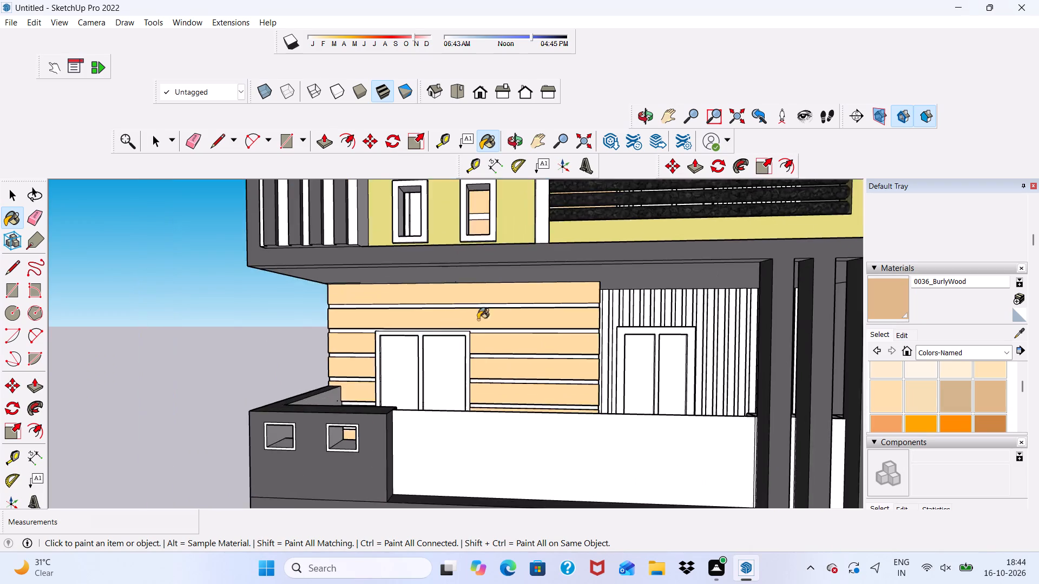
scroll(478, 320, up, 4)
middle_drag(500, 320, 511, 400)
scroll(499, 397, down, 4)
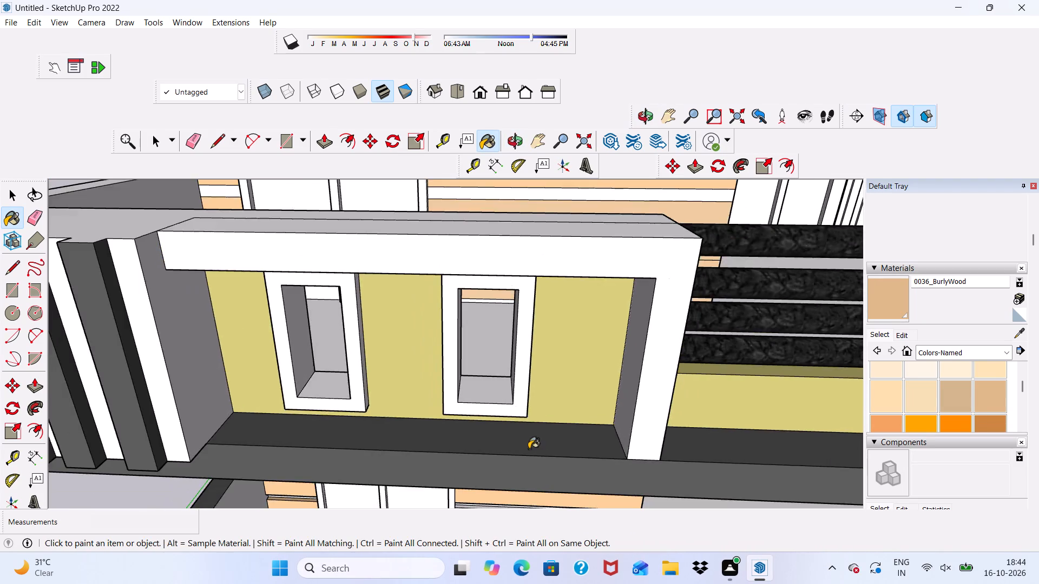
scroll(529, 449, down, 7)
middle_drag(489, 457, 485, 416)
scroll(516, 371, down, 3)
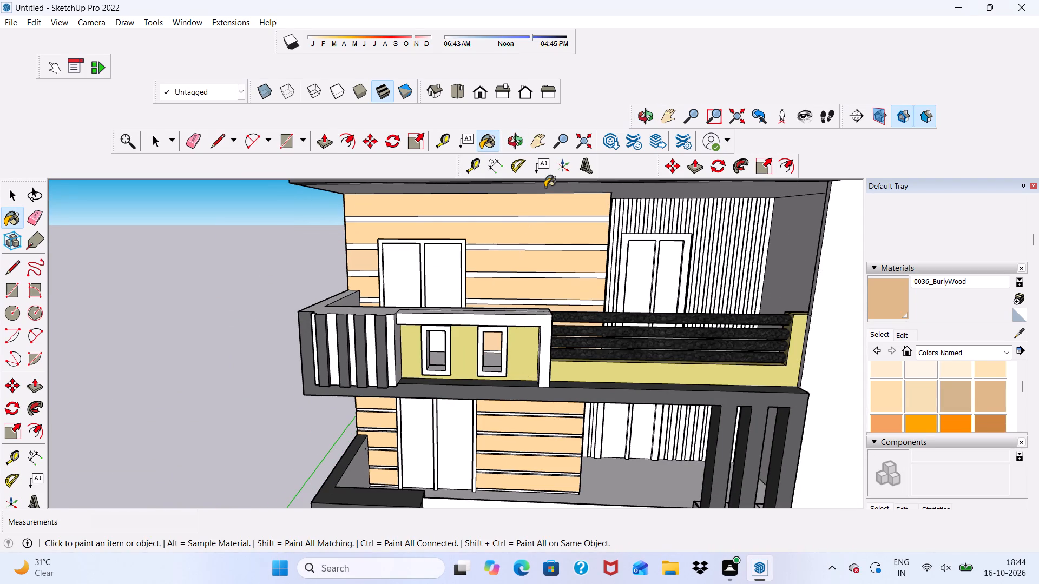
Push/Pull the topmost cladding band on the second-floor front wall outward by 2".
click(329, 142)
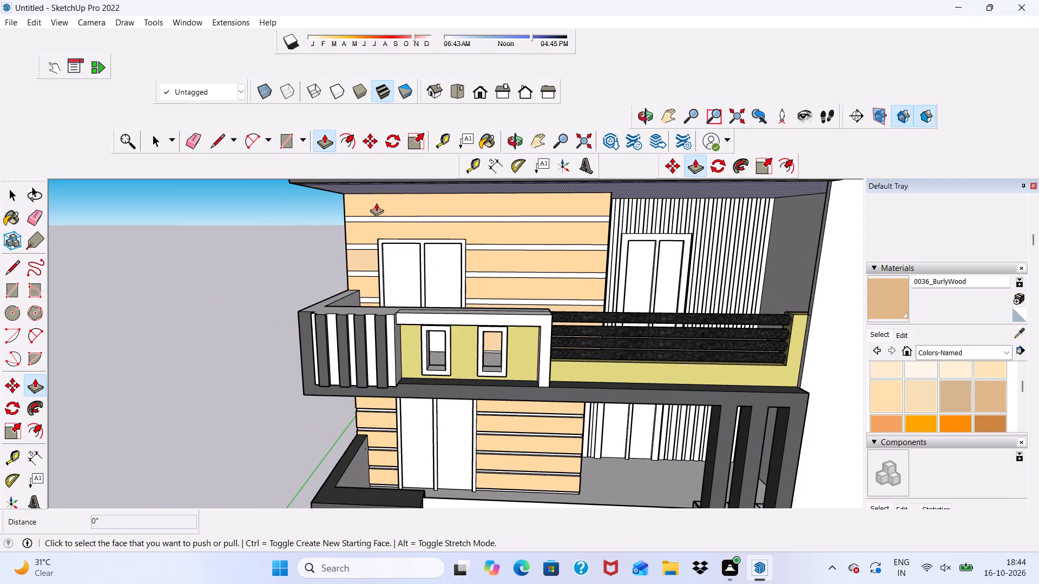
click(405, 206)
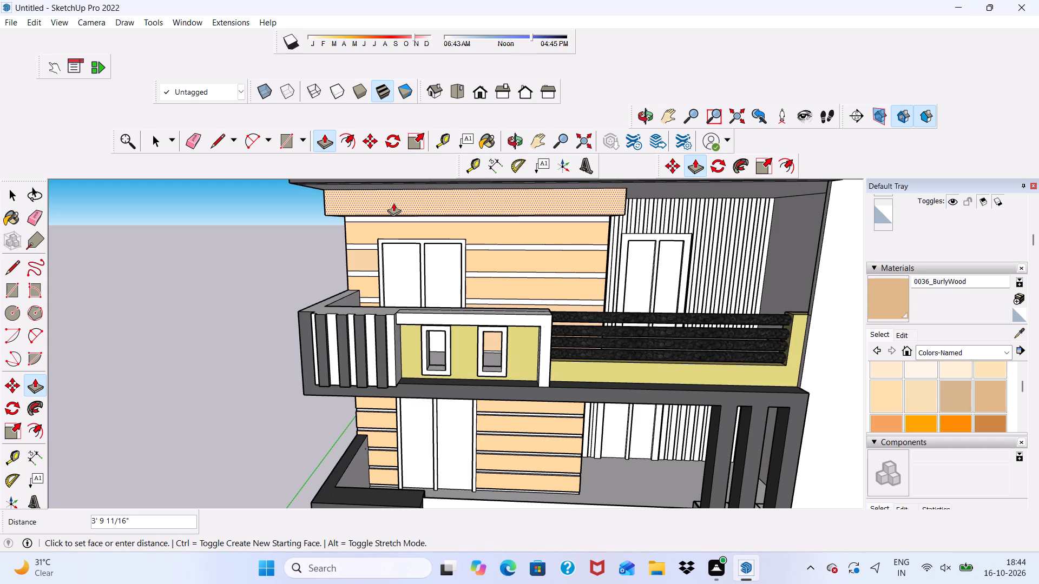
key(3)
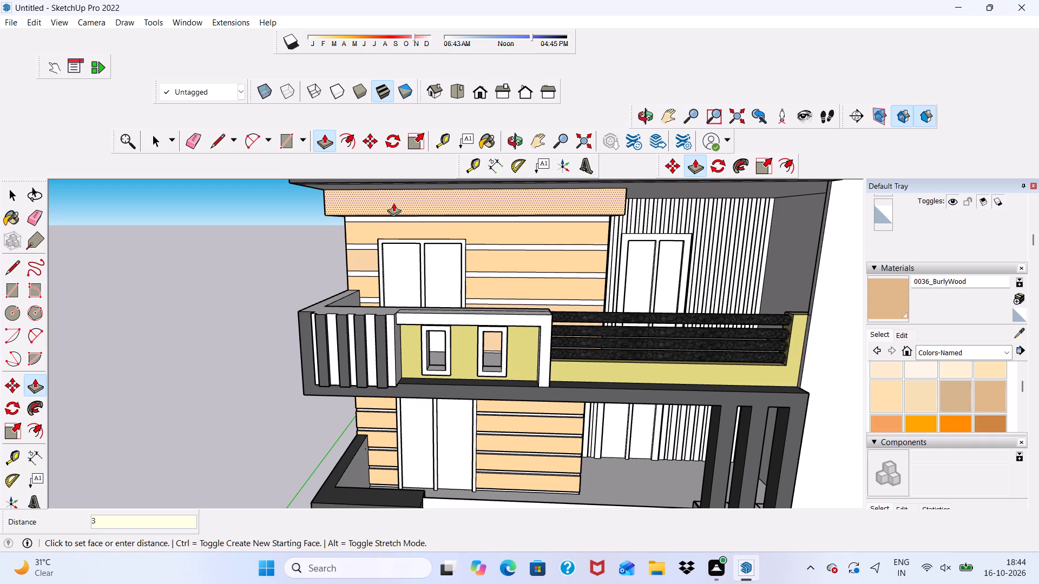
key(BackSpace)
text(2")
key(Return)
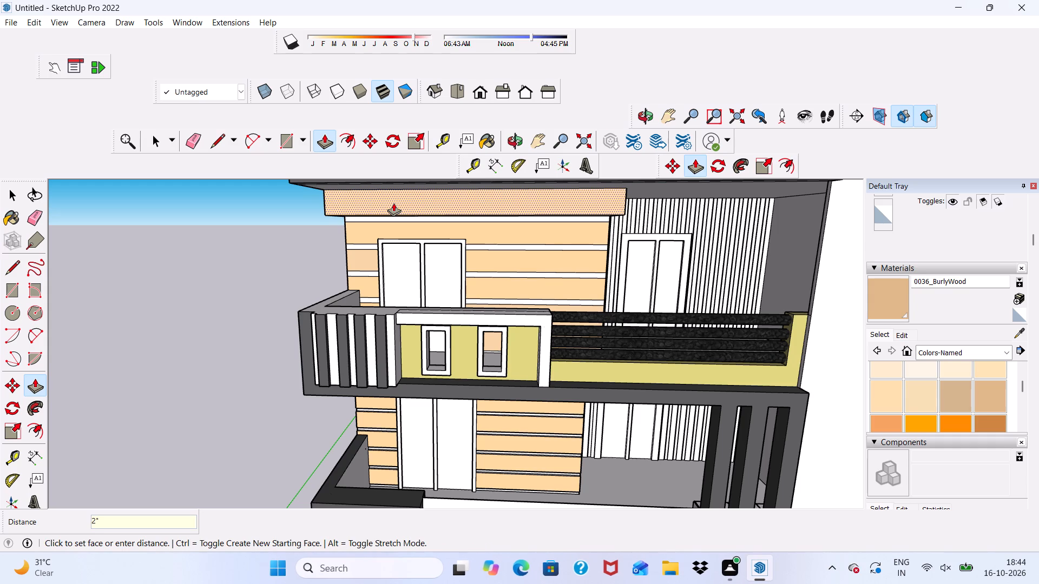
Push/Pull the second cladding band, directly above the second-floor door, outward 2" to match the top band.
scroll(405, 224, up, 6)
click(405, 228)
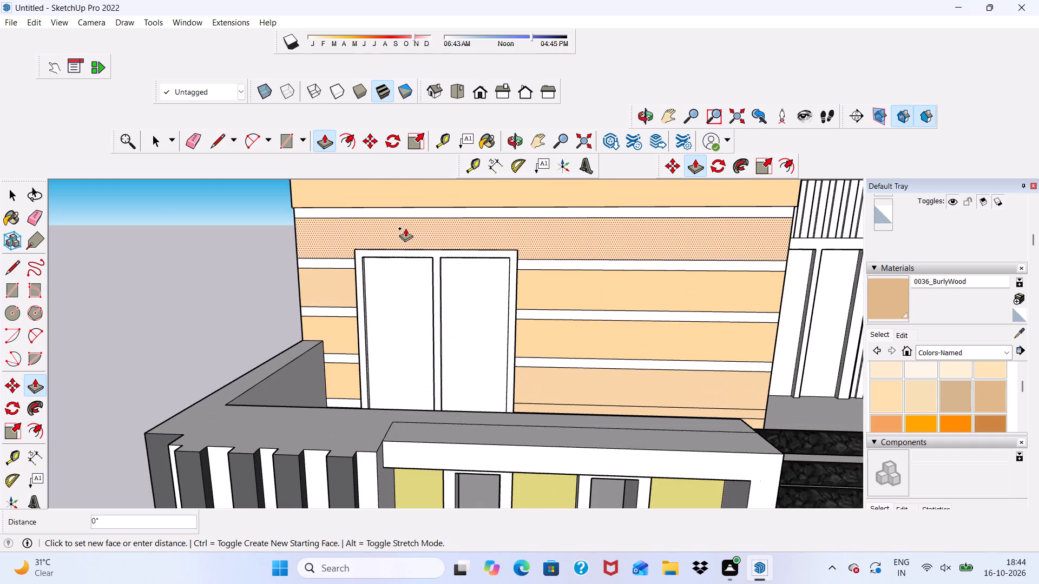
scroll(347, 213, up, 2)
scroll(361, 200, down, 1)
middle_drag(361, 200, 445, 221)
scroll(338, 214, up, 2)
scroll(338, 214, down, 2)
middle_drag(338, 214, 443, 226)
scroll(400, 222, up, 4)
scroll(392, 224, down, 1)
scroll(385, 238, up, 1)
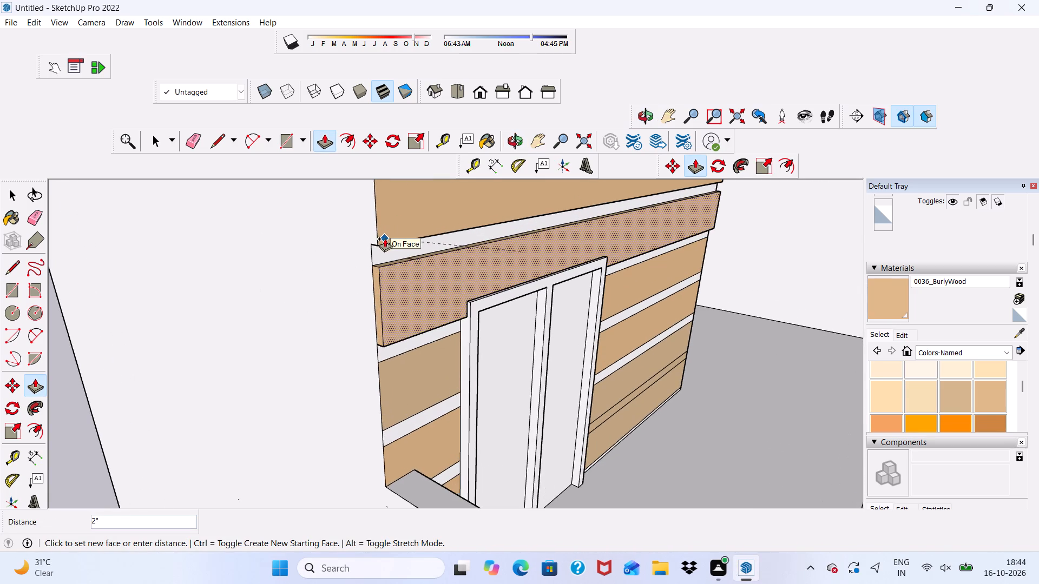
scroll(379, 229, up, 1)
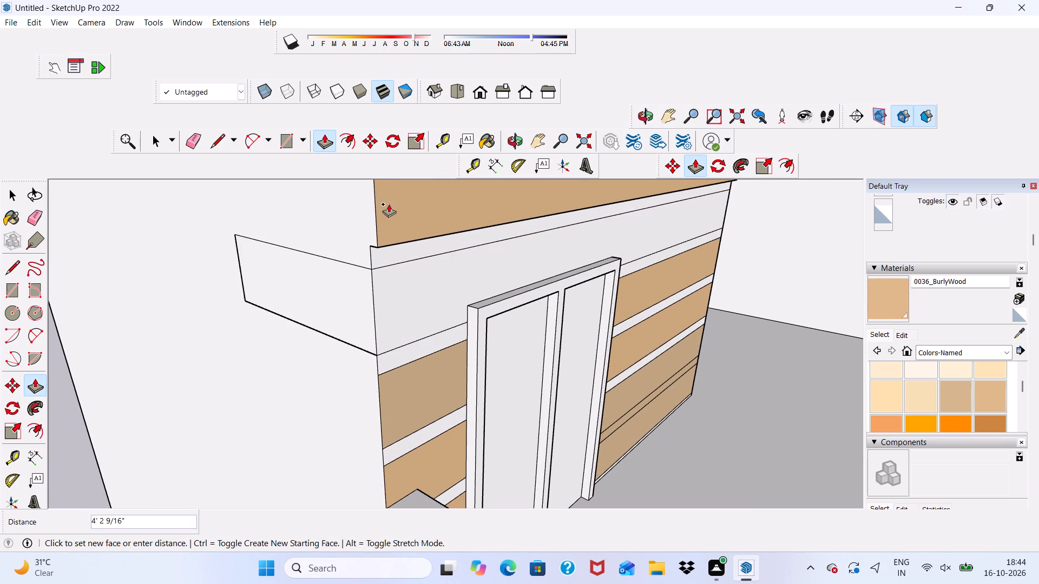
click(400, 247)
Push/Pull the next three bands down, between the wall's outer corner and the second-floor door, outward by 2" each.
scroll(407, 260, down, 6)
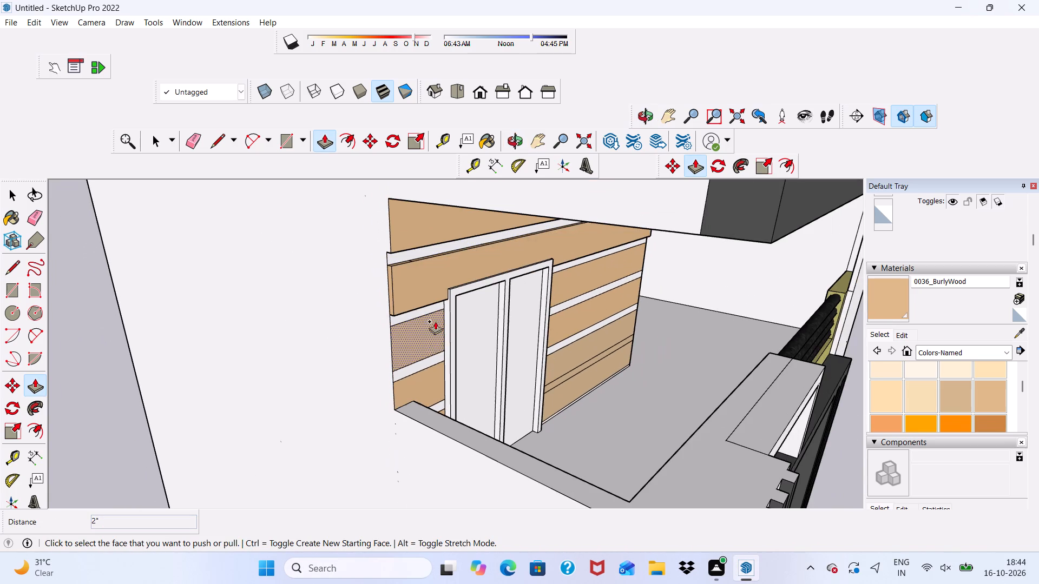
click(413, 342)
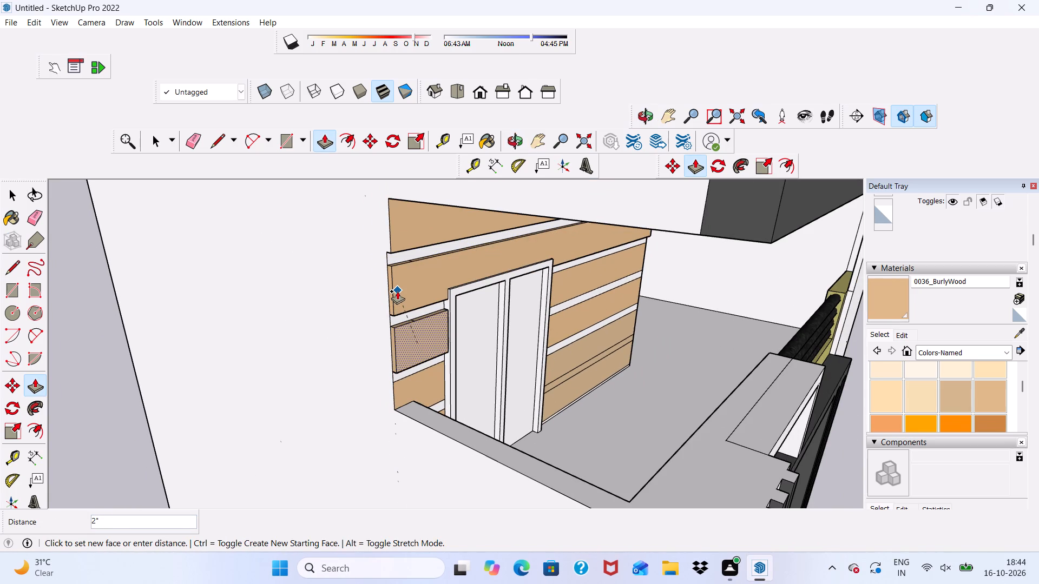
click(397, 291)
scroll(397, 280, down, 4)
scroll(424, 369, up, 5)
click(416, 353)
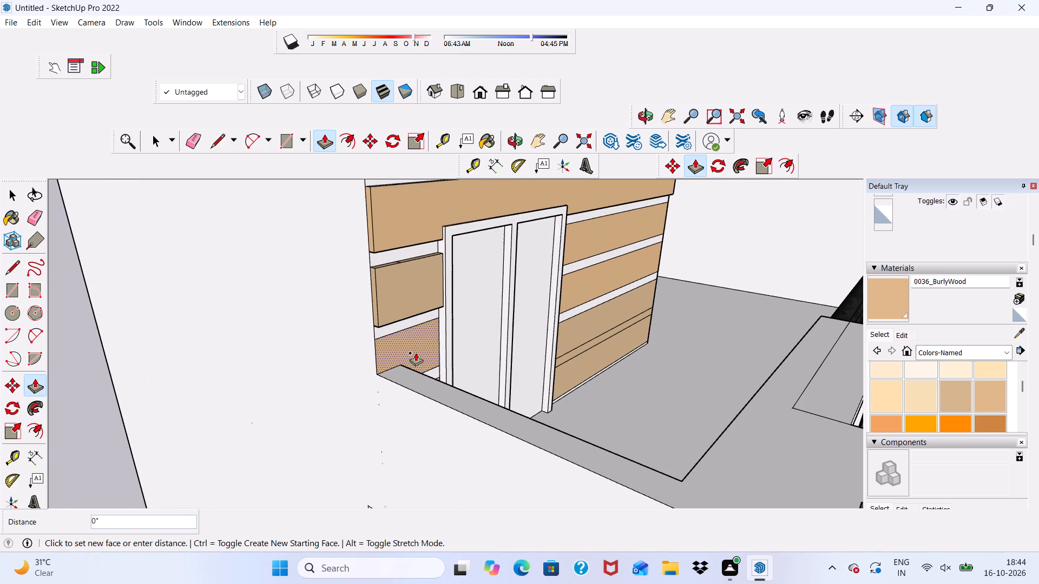
click(386, 295)
scroll(461, 357, down, 1)
middle_drag(461, 357, 380, 332)
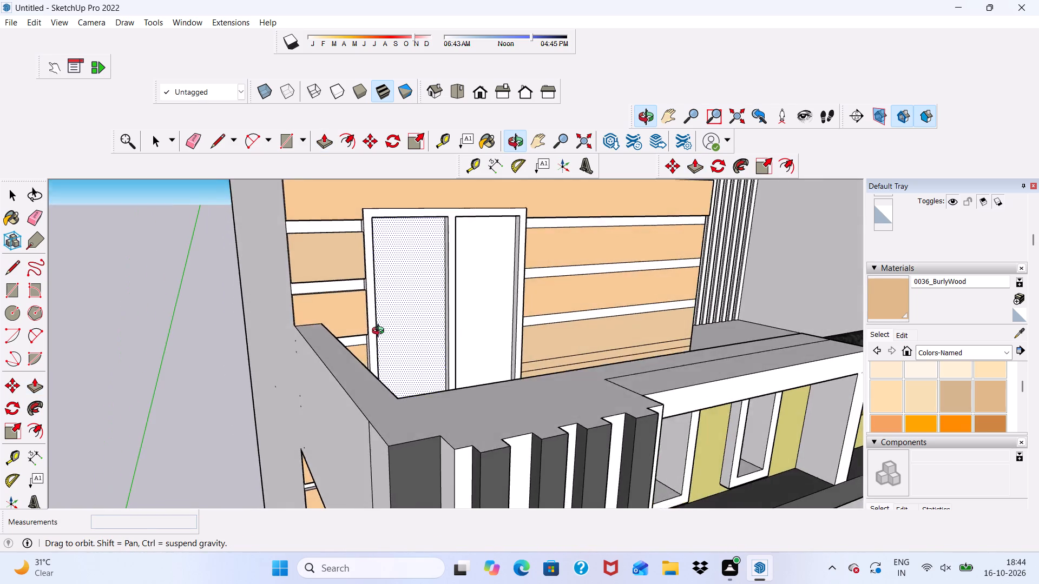
middle_drag(380, 332, 379, 337)
scroll(378, 347, up, 5)
click(329, 361)
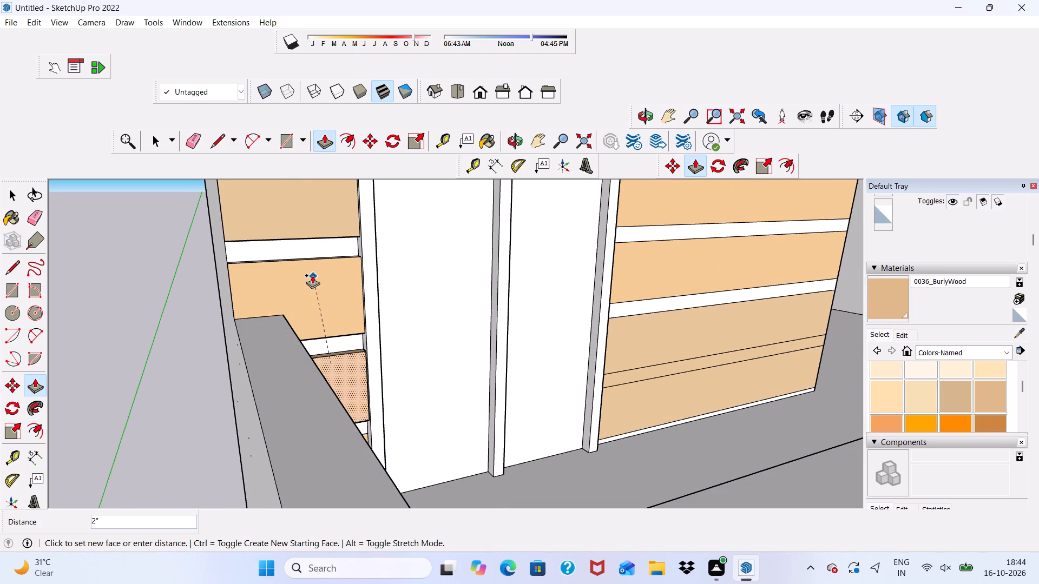
click(311, 262)
Push/Pull the two lowest wide cladding bands on the longer wall section beside the second-floor door outward by 2" each.
click(624, 339)
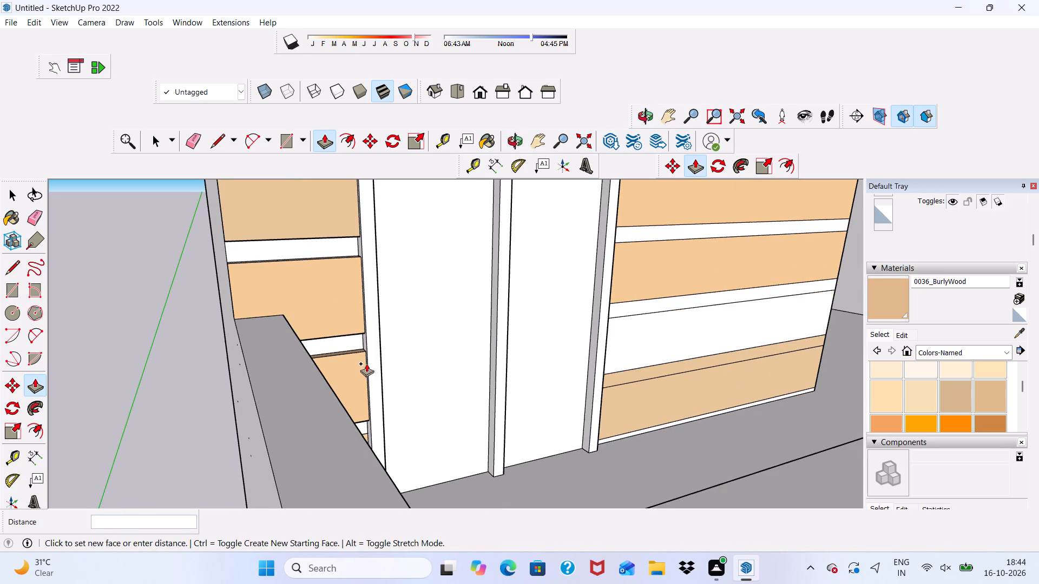
click(346, 356)
click(626, 407)
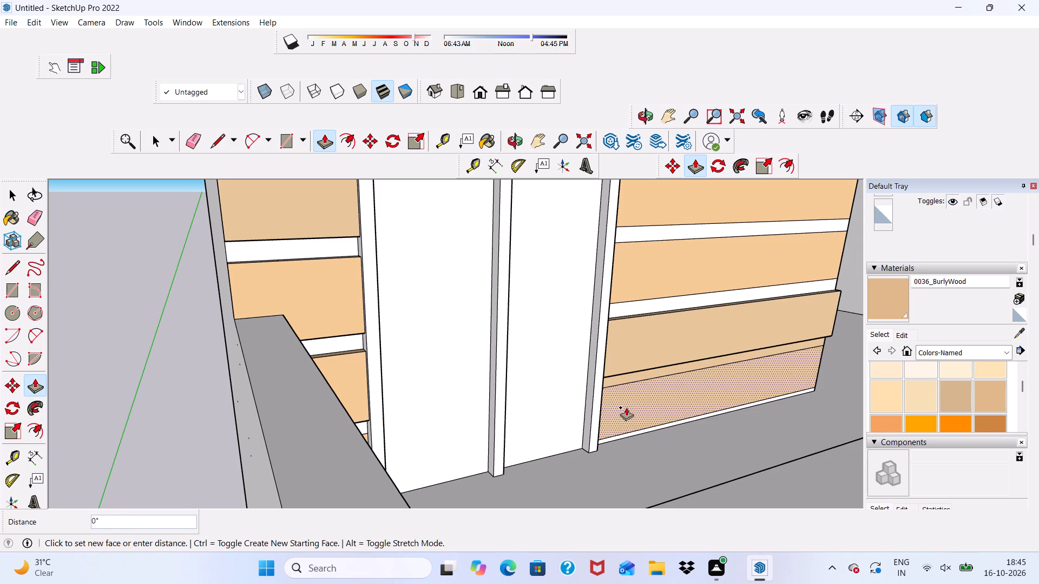
scroll(337, 350, up, 1)
click(340, 355)
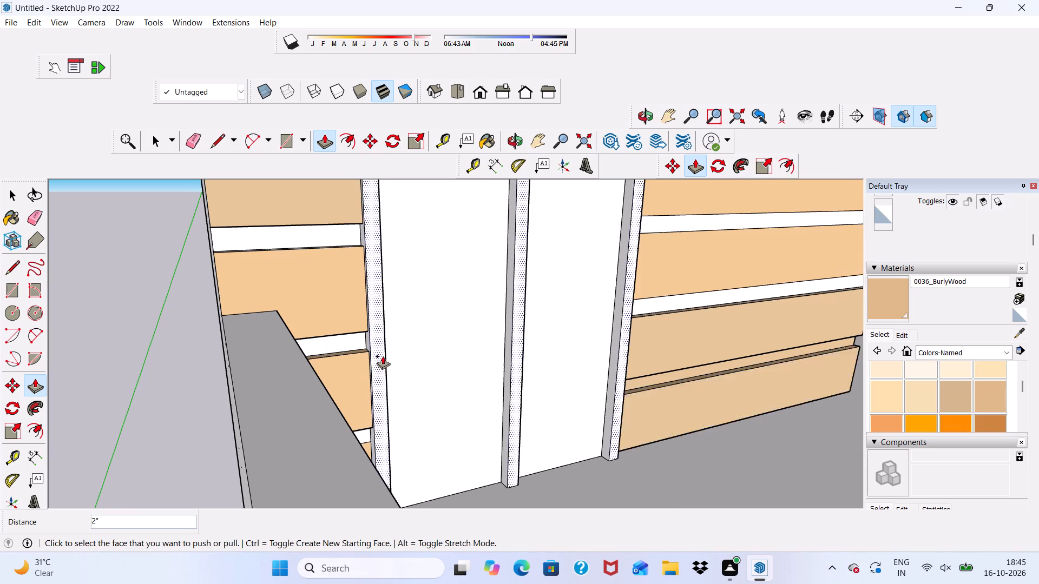
Push/Pull the two remaining flush wide cladding bands beside the second-floor door outward 2" each, matching the bands across the door.
scroll(383, 356, down, 8)
middle_drag(643, 318, 545, 329)
scroll(545, 329, down, 1)
scroll(463, 382, up, 4)
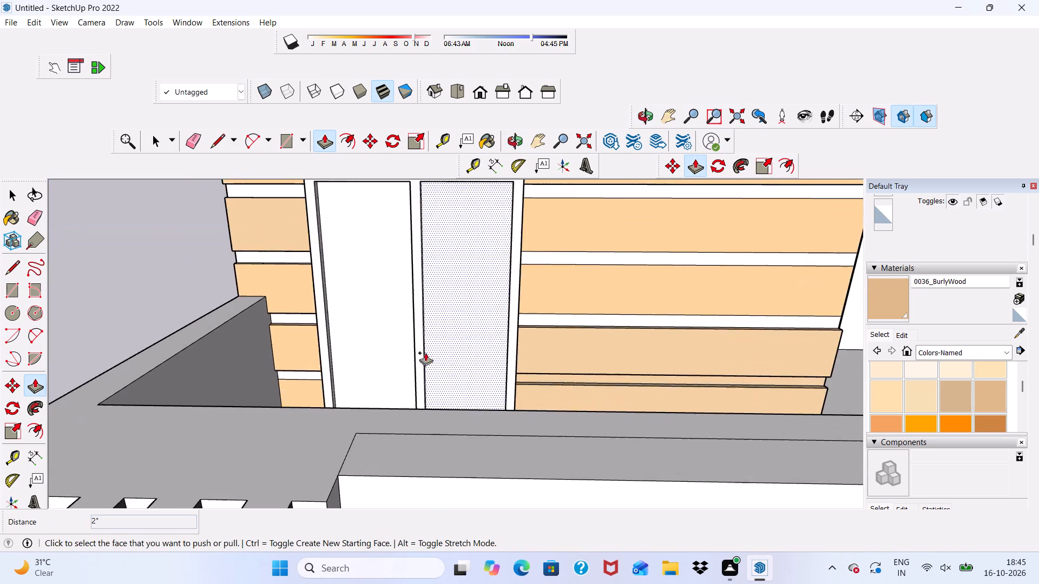
scroll(417, 321, down, 4)
scroll(506, 313, up, 2)
click(519, 299)
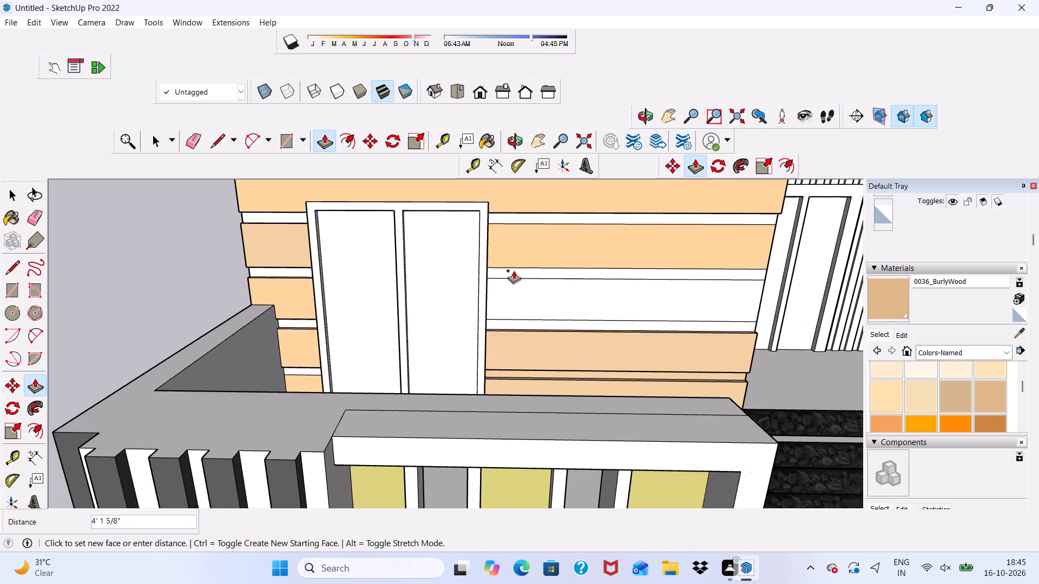
scroll(298, 275, up, 2)
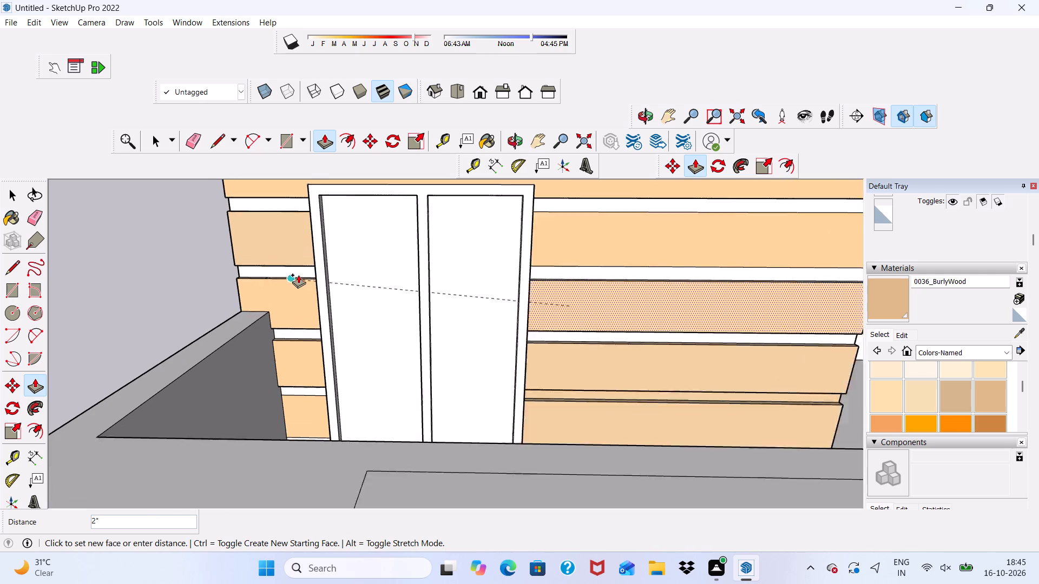
scroll(298, 275, up, 8)
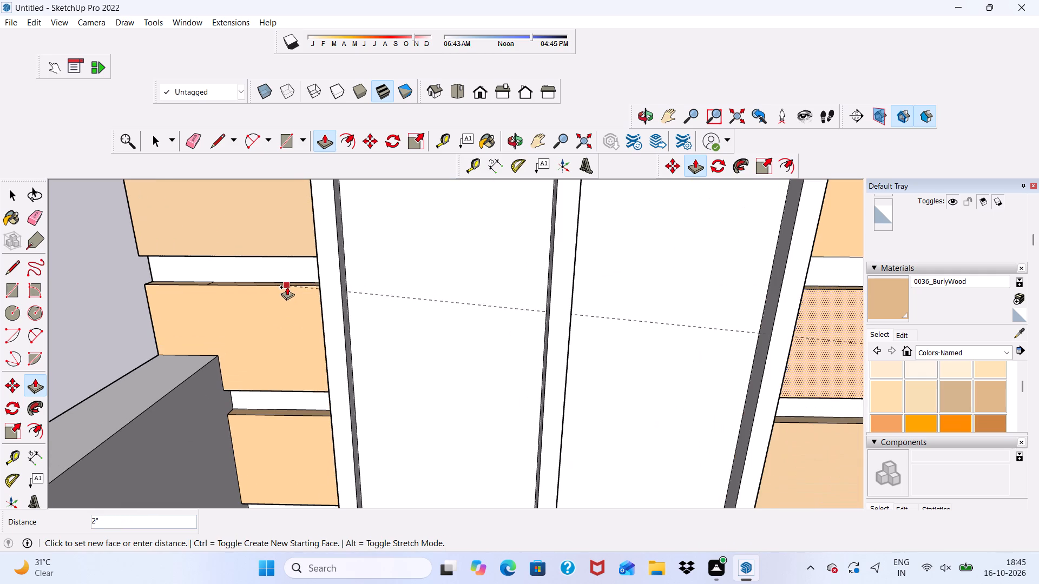
click(298, 288)
scroll(261, 301, down, 11)
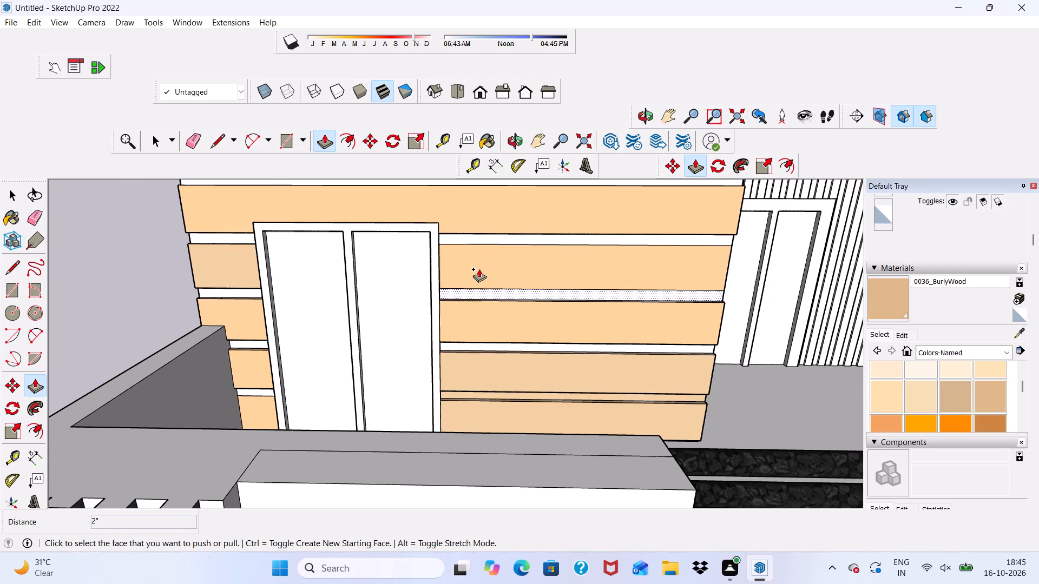
click(479, 269)
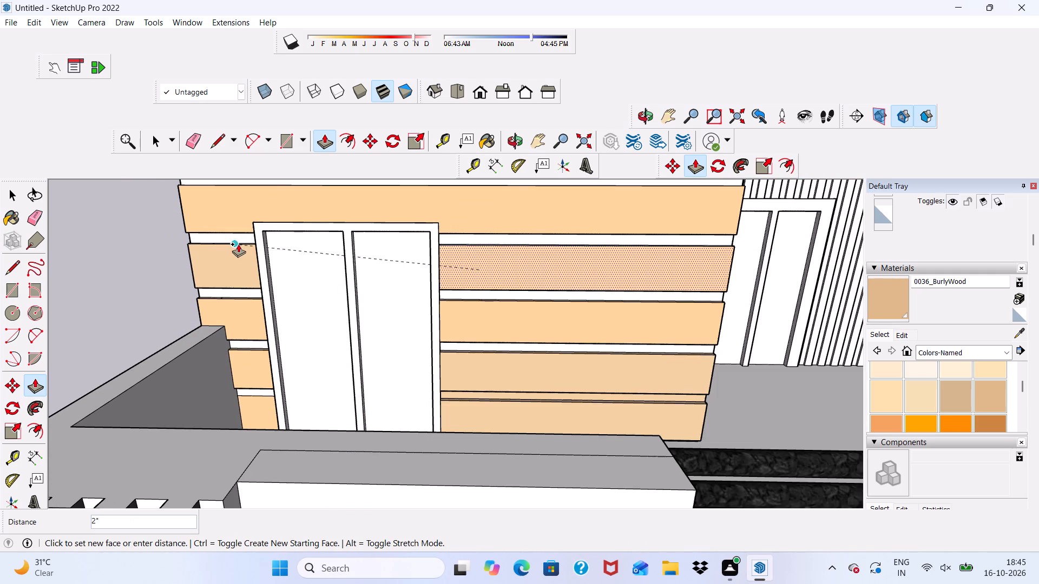
scroll(249, 241, up, 7)
click(251, 247)
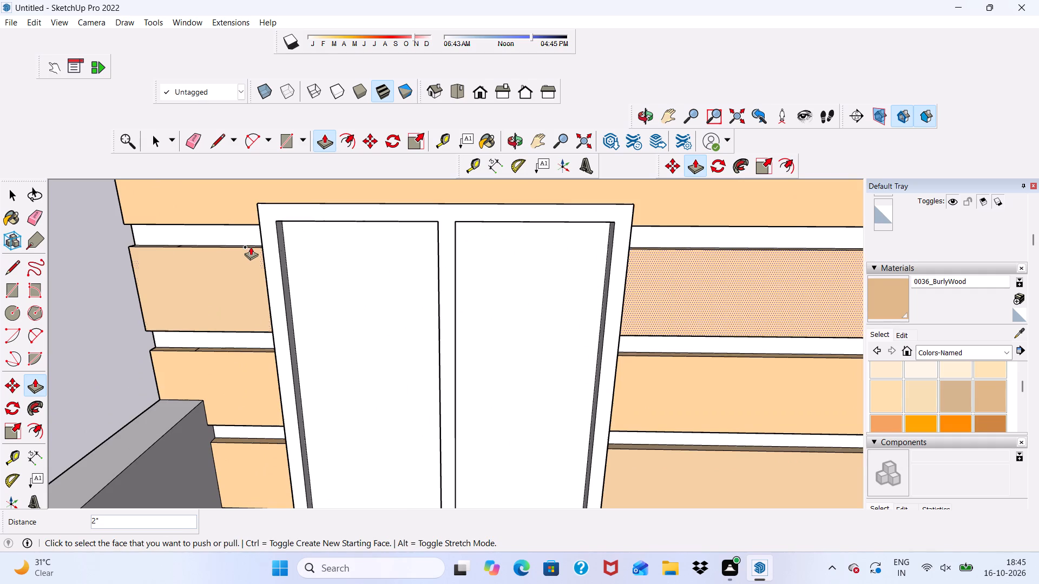
Examine the second-floor cladding bands, the wall corner and the underside of the slab above from several angles.
scroll(253, 258, down, 8)
middle_drag(480, 313, 370, 322)
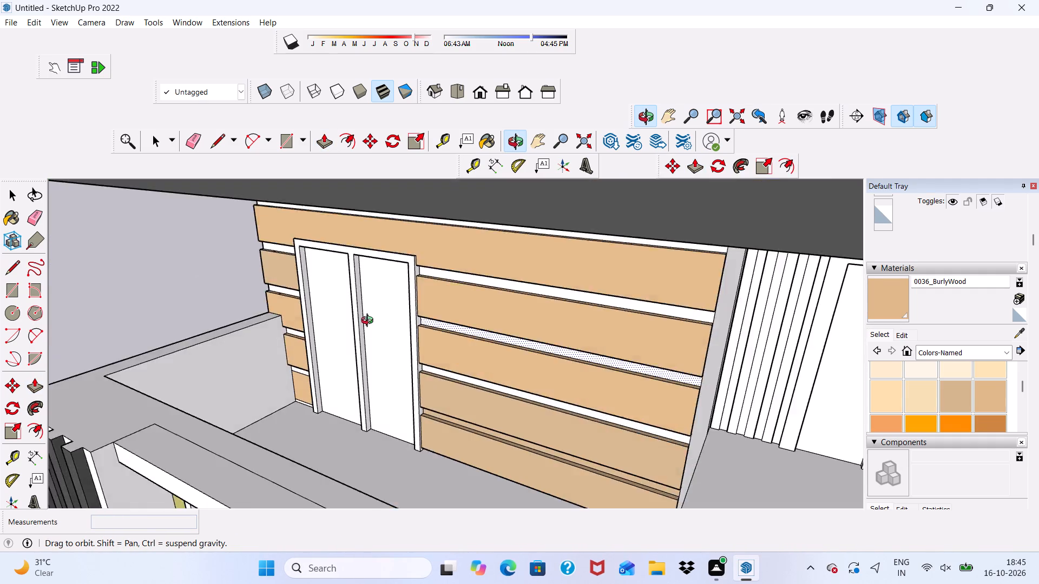
middle_drag(370, 322, 378, 351)
scroll(403, 348, up, 4)
scroll(403, 348, down, 4)
middle_drag(429, 391, 440, 298)
scroll(502, 270, down, 6)
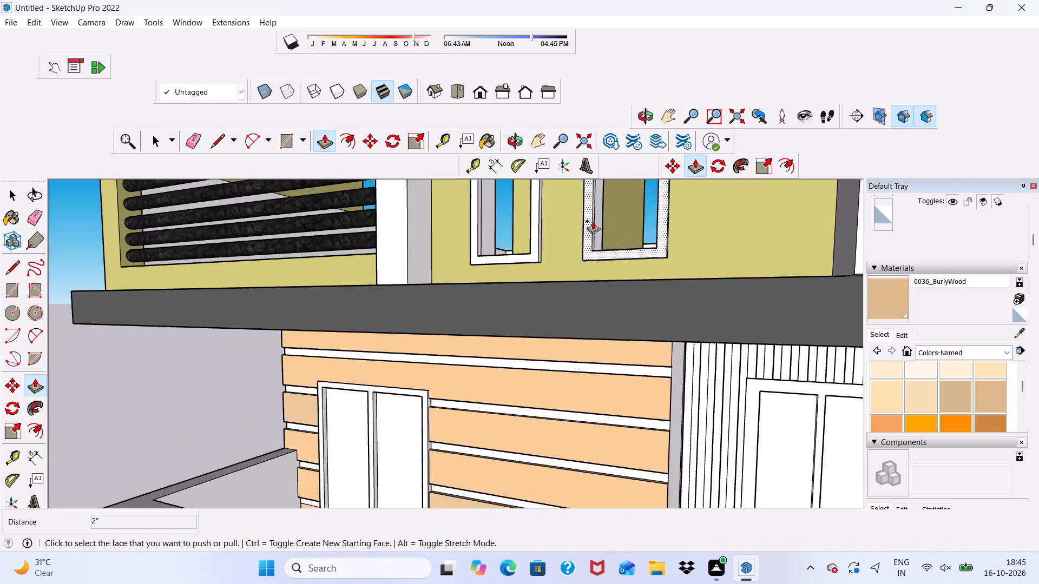
scroll(593, 221, down, 3)
scroll(640, 421, up, 5)
scroll(661, 317, up, 4)
middle_drag(662, 327, 615, 342)
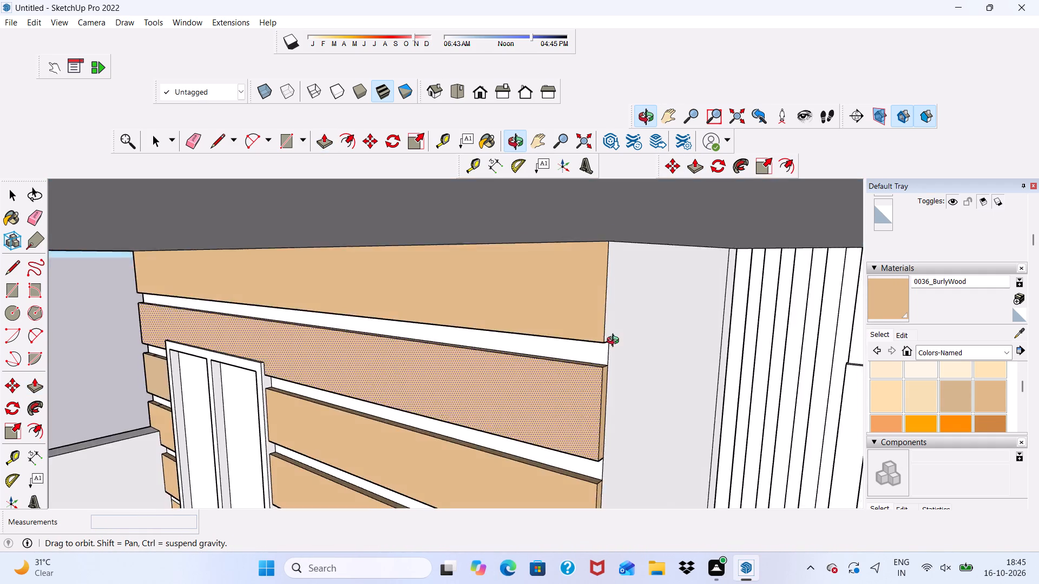
middle_drag(615, 342, 619, 326)
key(space)
scroll(502, 262, down, 10)
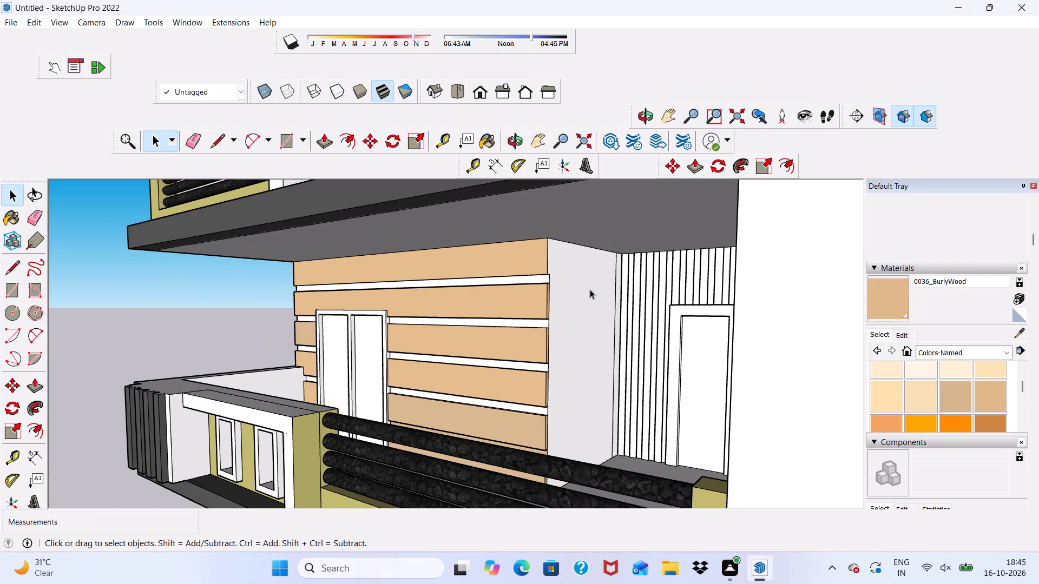
Apply 0036_BurlyWood to the cladding on the wide wall section beside the second-floor door.
click(996, 393)
scroll(671, 301, down, 5)
middle_drag(548, 324, 632, 369)
scroll(555, 374, up, 12)
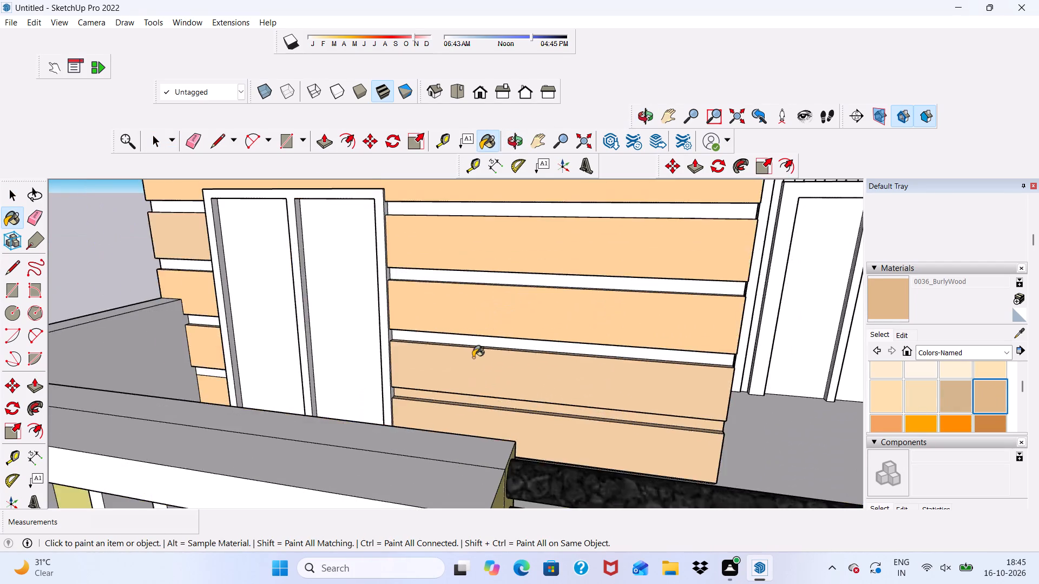
scroll(473, 357, up, 14)
click(467, 325)
Examine the cladding and balconies on both upper floors, including the whole front facade.
scroll(467, 331, down, 15)
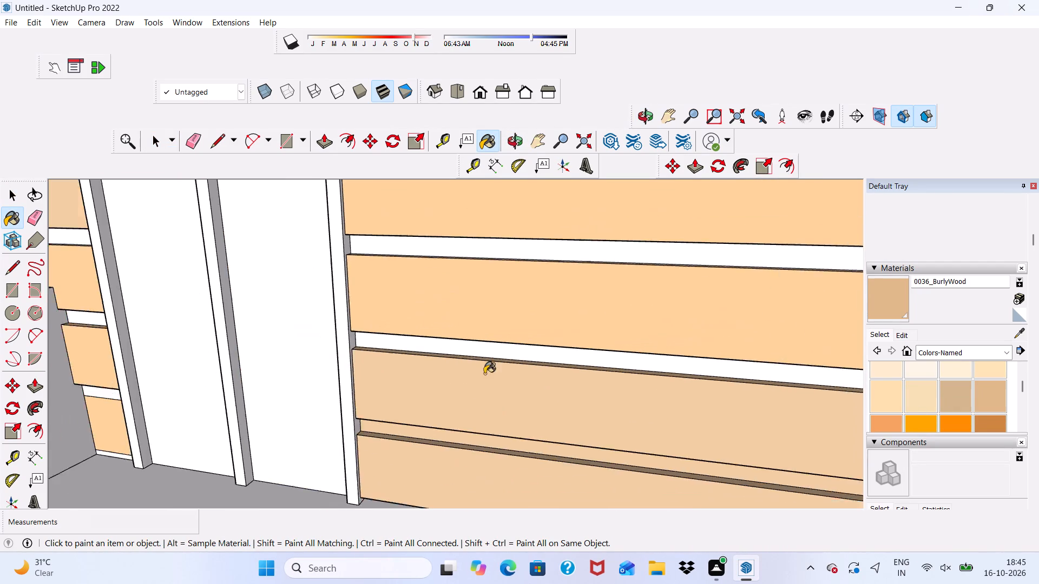
scroll(484, 374, down, 2)
middle_drag(475, 346, 428, 350)
scroll(455, 285, down, 10)
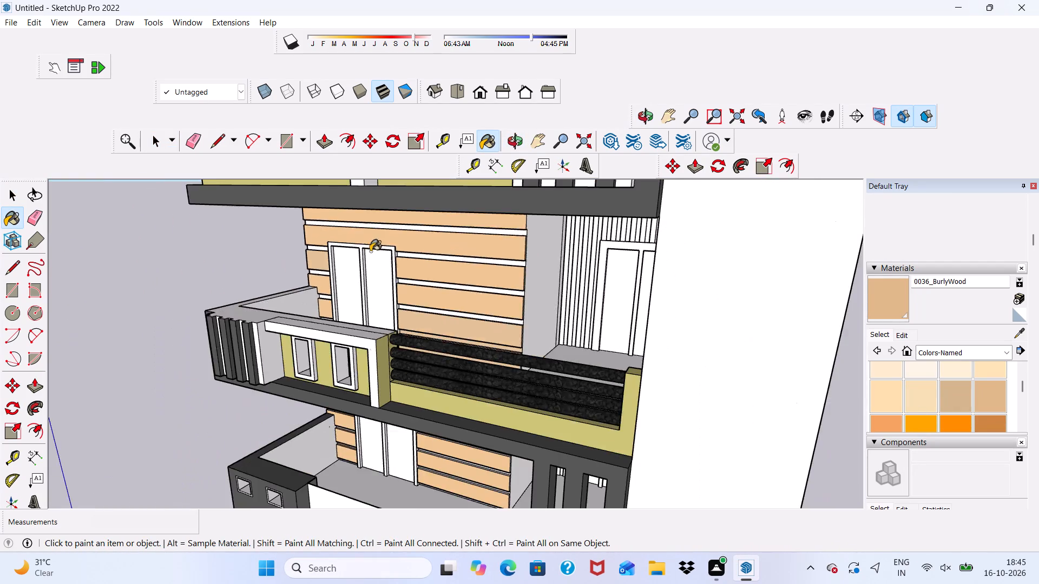
scroll(370, 251, down, 2)
scroll(380, 311, up, 1)
middle_drag(380, 311, 532, 271)
scroll(510, 237, down, 5)
middle_drag(512, 378, 469, 330)
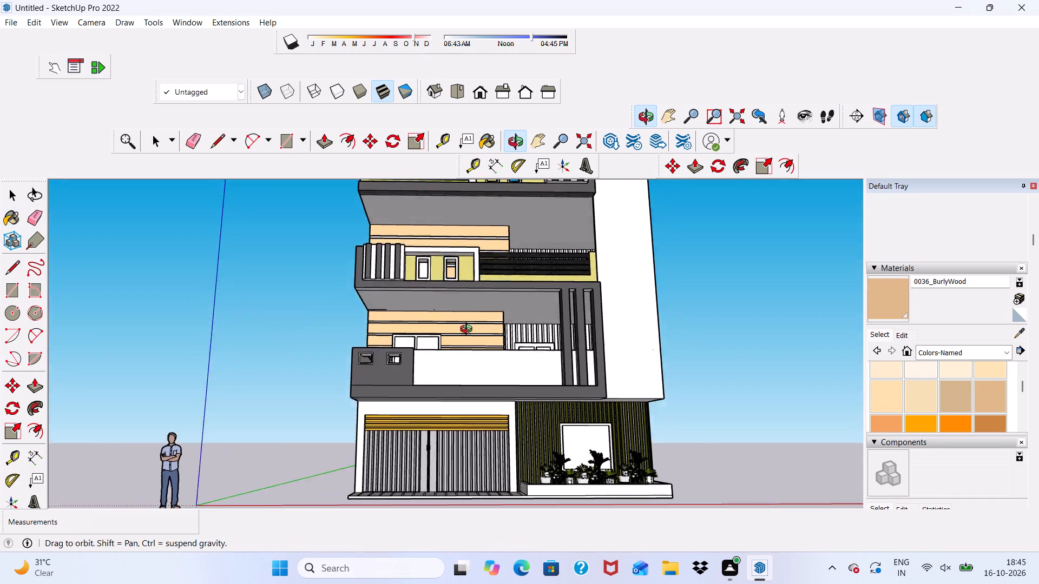
middle_drag(469, 330, 454, 348)
scroll(907, 384, up, 1)
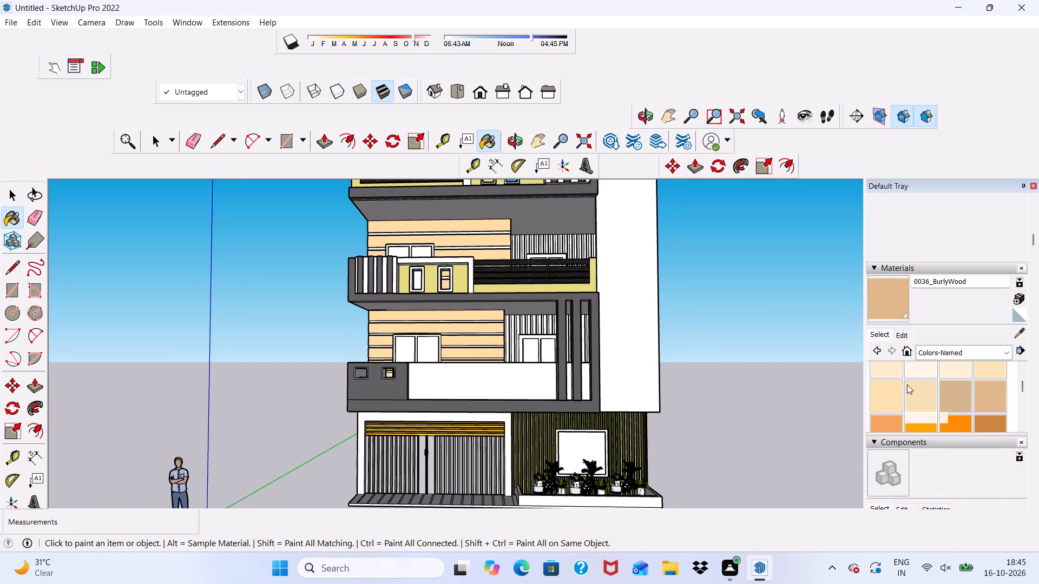
Look through the Colors-Named materials and examine the ground-floor slatted wall and front facade for a suitable finish.
scroll(912, 388, down, 3)
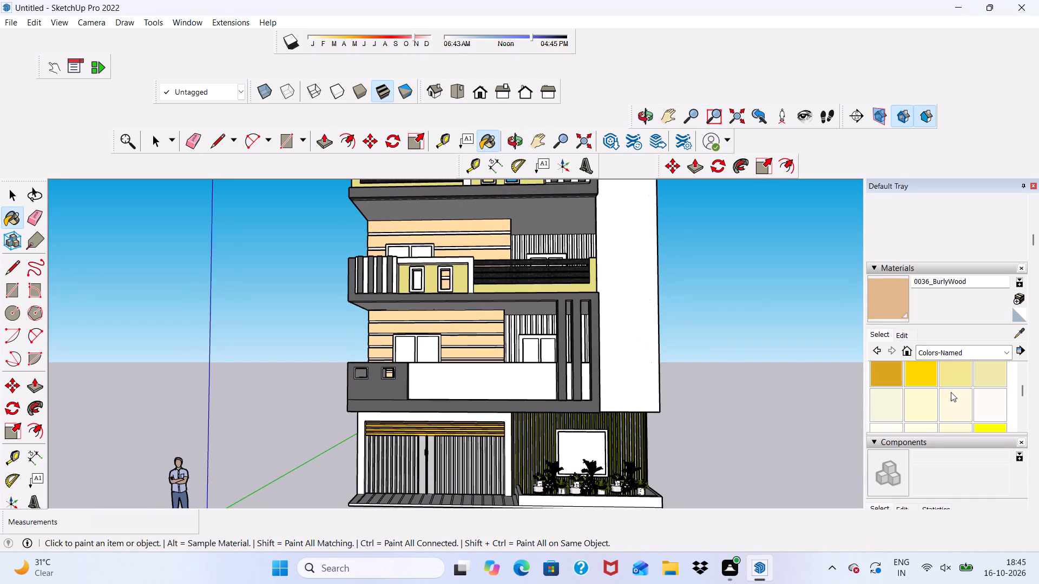
scroll(937, 370, down, 3)
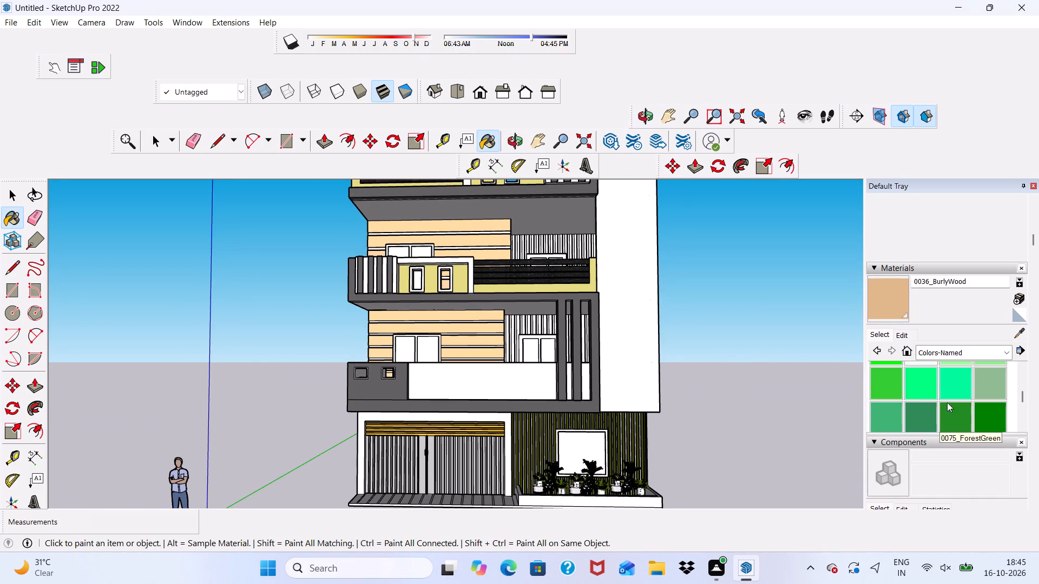
scroll(531, 440, up, 17)
scroll(534, 422, down, 1)
scroll(534, 422, up, 10)
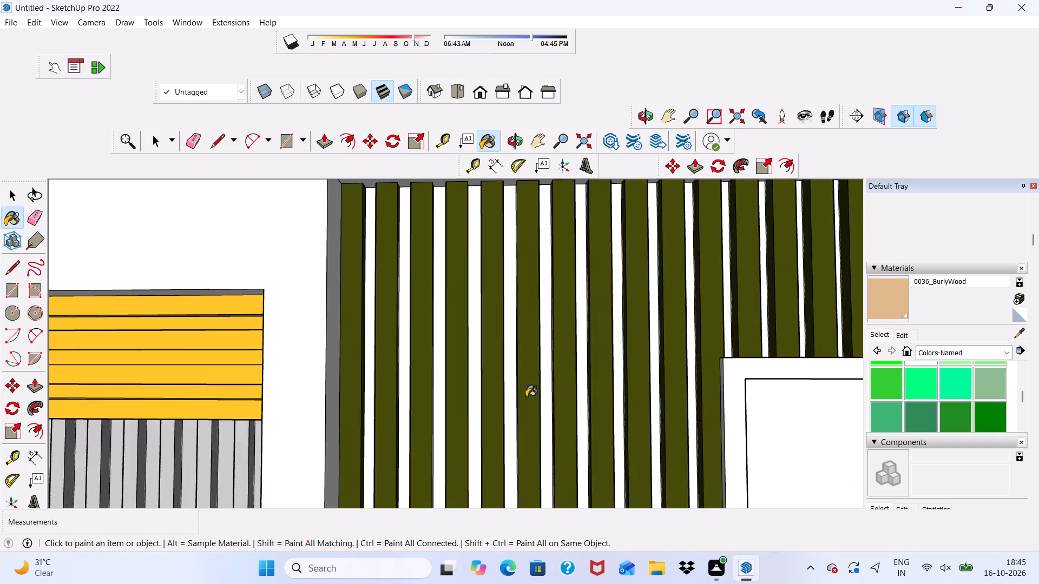
scroll(526, 397, down, 14)
middle_drag(561, 381, 678, 440)
scroll(599, 328, down, 8)
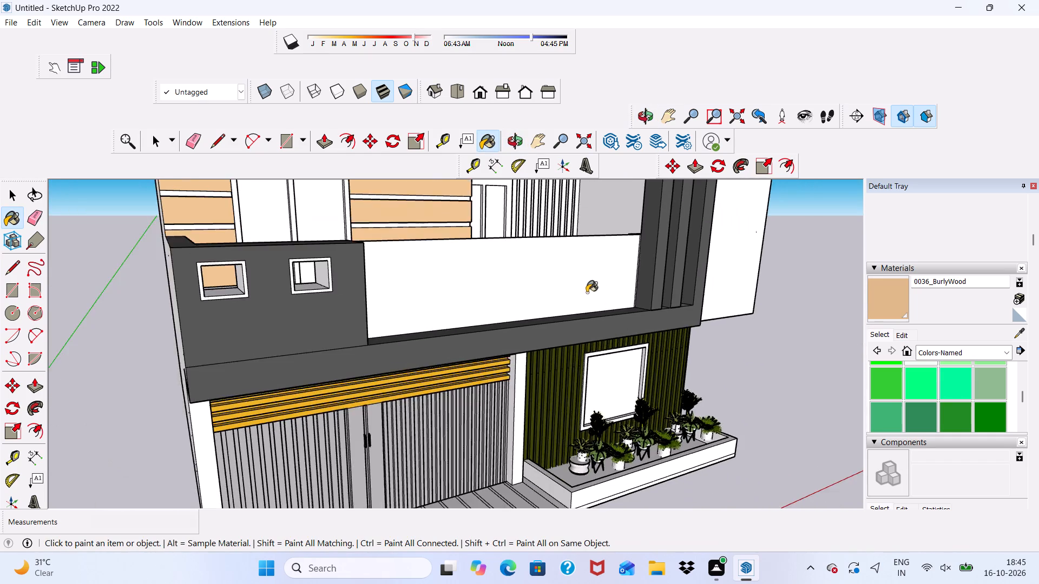
scroll(587, 293, down, 3)
middle_drag(601, 424, 497, 380)
scroll(497, 377, down, 10)
scroll(607, 396, up, 4)
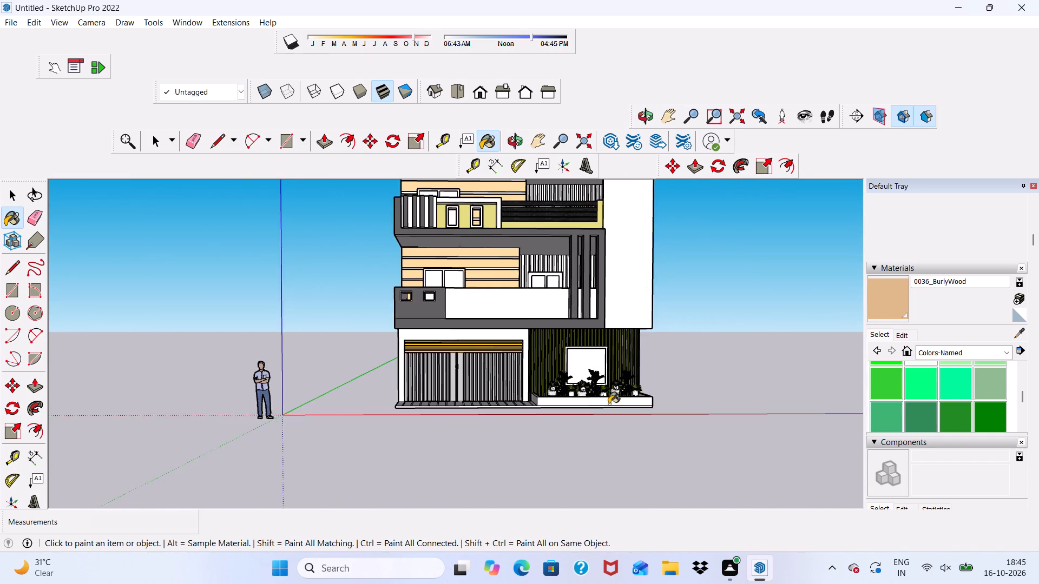
scroll(609, 404, up, 1)
scroll(952, 391, up, 3)
scroll(952, 389, down, 3)
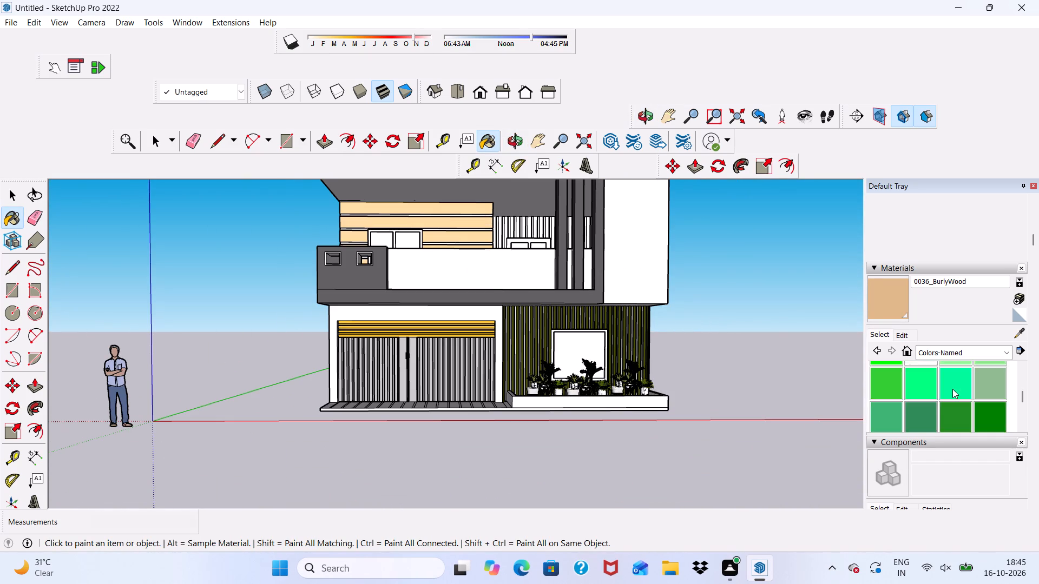
scroll(952, 389, down, 5)
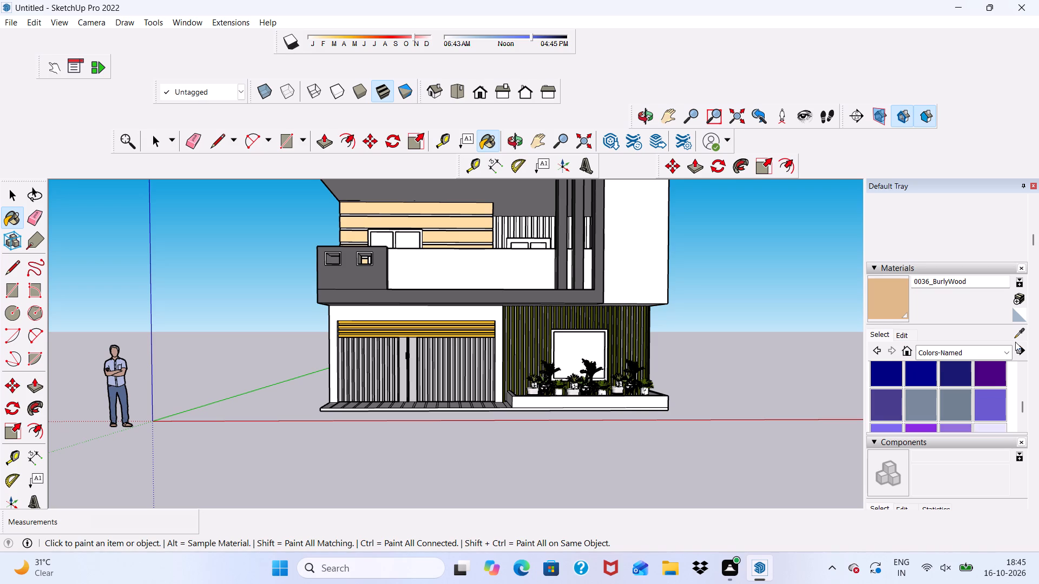
Paint the first vertical strip of the white slatted wall, nearest the cladding bands, with Wood Veneer 01 from the Wood collection.
click(1012, 354)
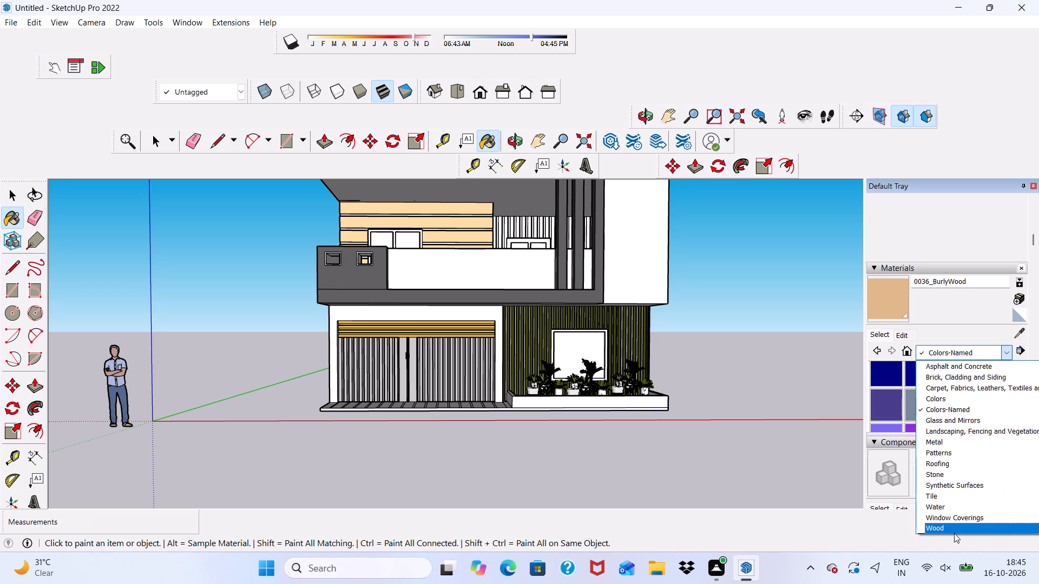
click(954, 533)
scroll(955, 402, down, 2)
click(963, 385)
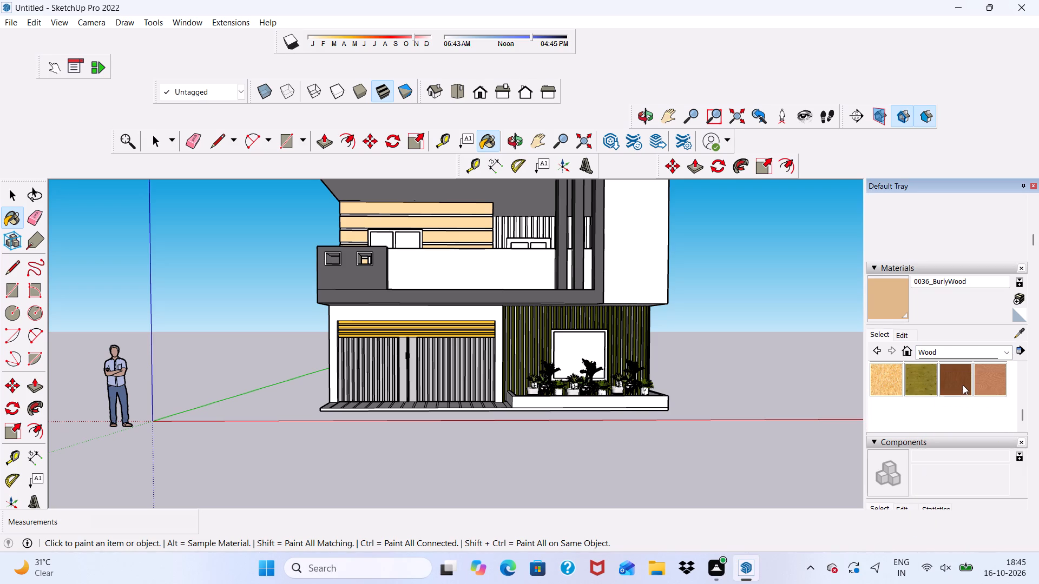
scroll(834, 402, down, 5)
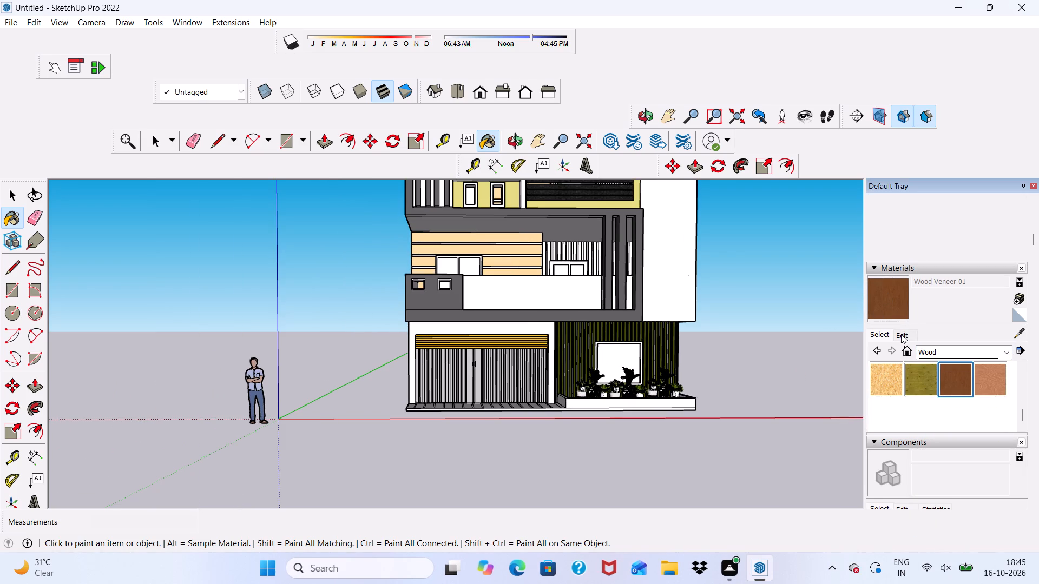
click(901, 334)
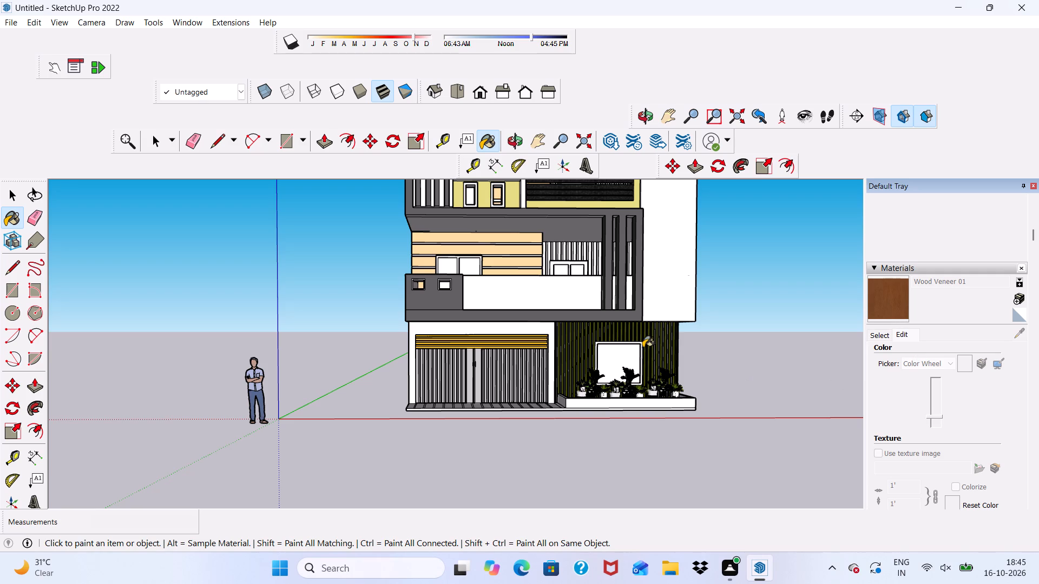
scroll(642, 350, down, 6)
scroll(599, 304, up, 1)
scroll(599, 387, down, 8)
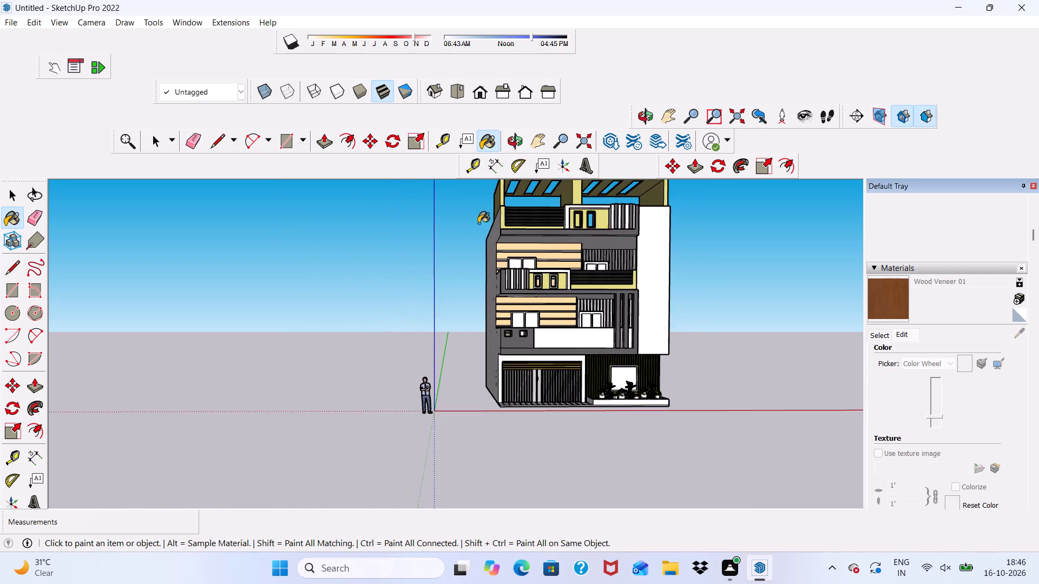
scroll(478, 223, down, 1)
scroll(632, 291, up, 20)
scroll(632, 291, up, 8)
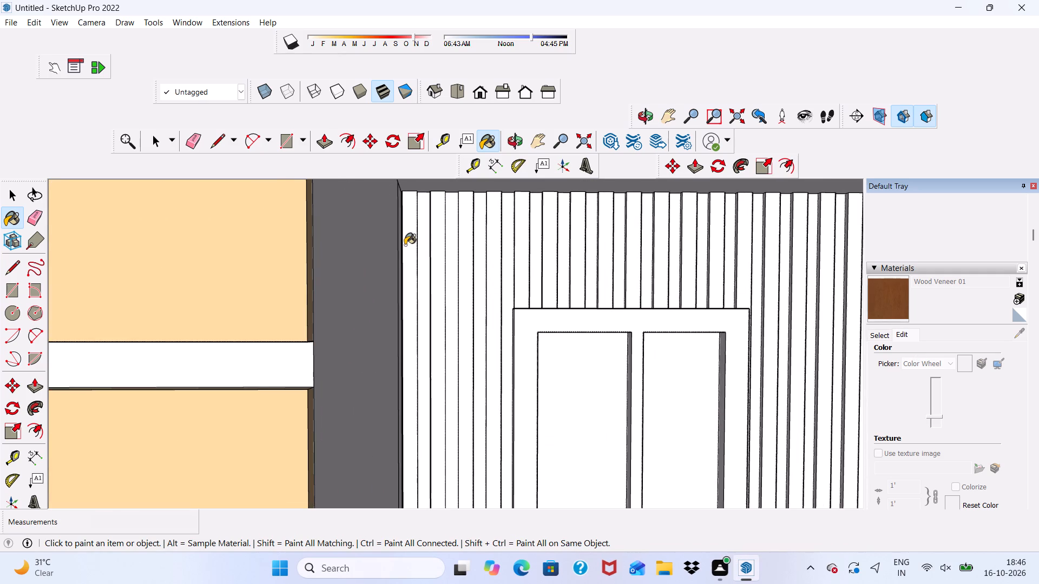
click(408, 233)
Paint the next three vertical strips of the slatted wall with Wood Veneer 01, working toward the door.
scroll(430, 250, down, 1)
middle_drag(432, 252, 384, 284)
scroll(420, 206, up, 5)
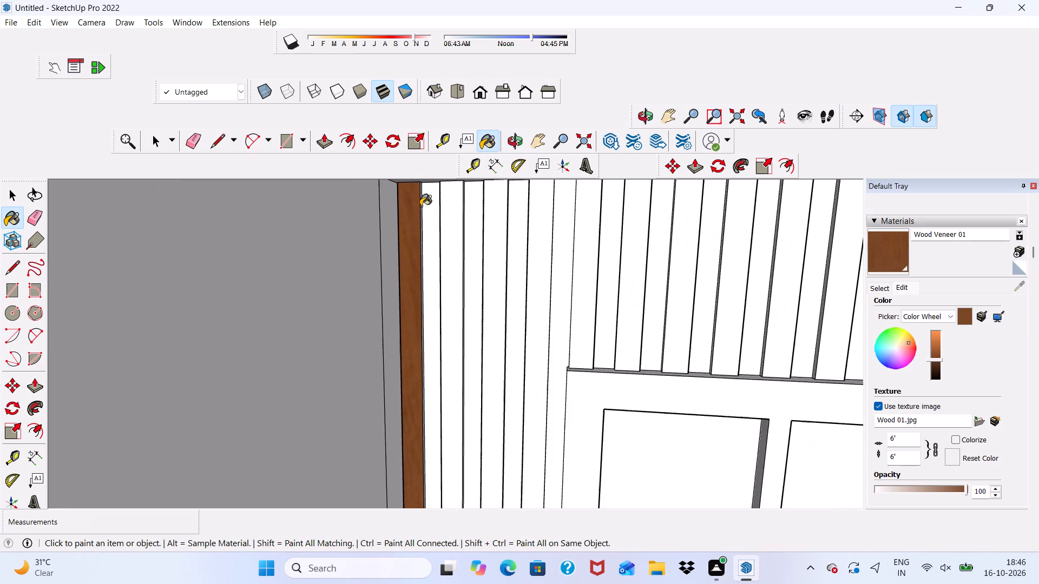
scroll(420, 206, up, 7)
click(420, 206)
scroll(440, 226, up, 2)
click(440, 226)
scroll(428, 240, up, 4)
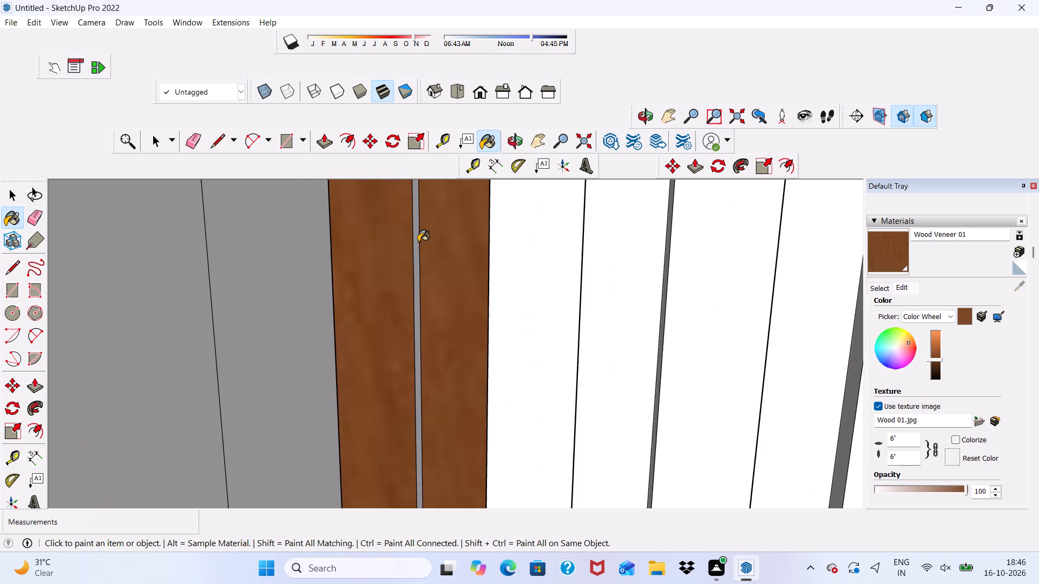
click(413, 224)
click(507, 257)
click(607, 270)
Paint the remaining full-height strips between the already painted strips and the door with Wood Veneer 01.
scroll(570, 278, down, 5)
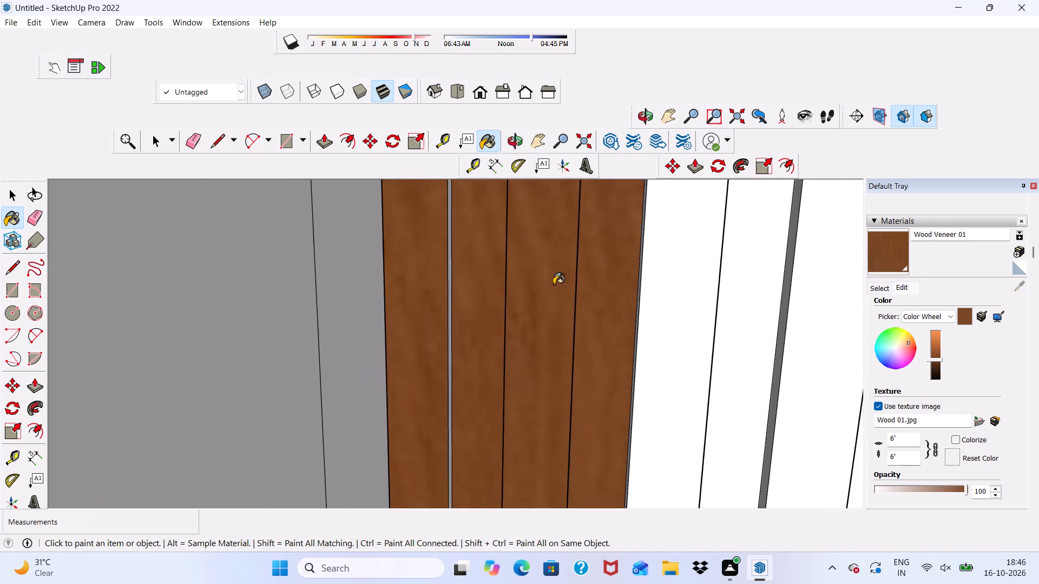
scroll(554, 284, down, 12)
scroll(549, 304, up, 2)
click(549, 302)
click(571, 309)
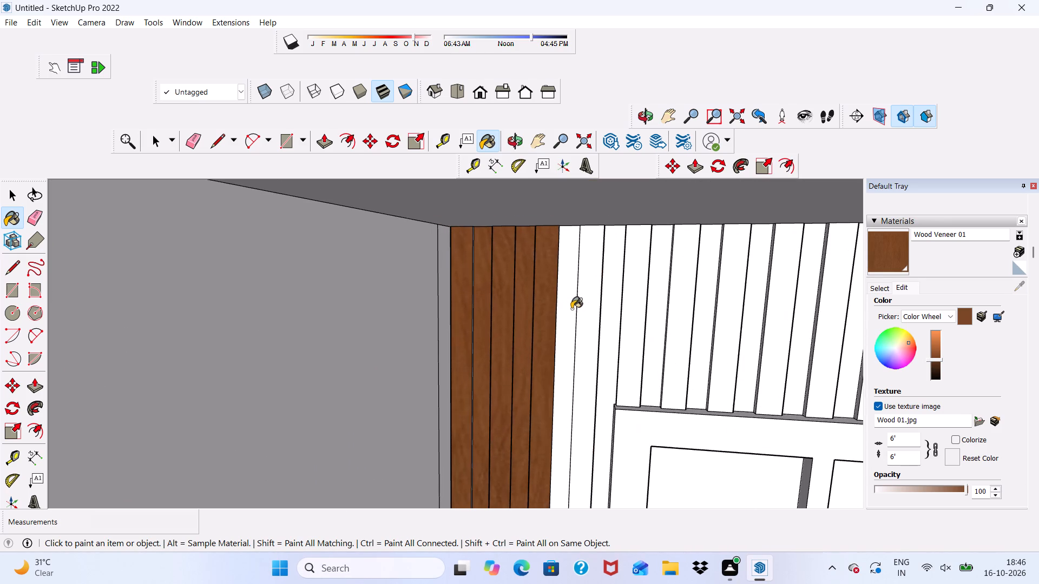
click(588, 317)
click(608, 323)
middle_drag(627, 316, 552, 337)
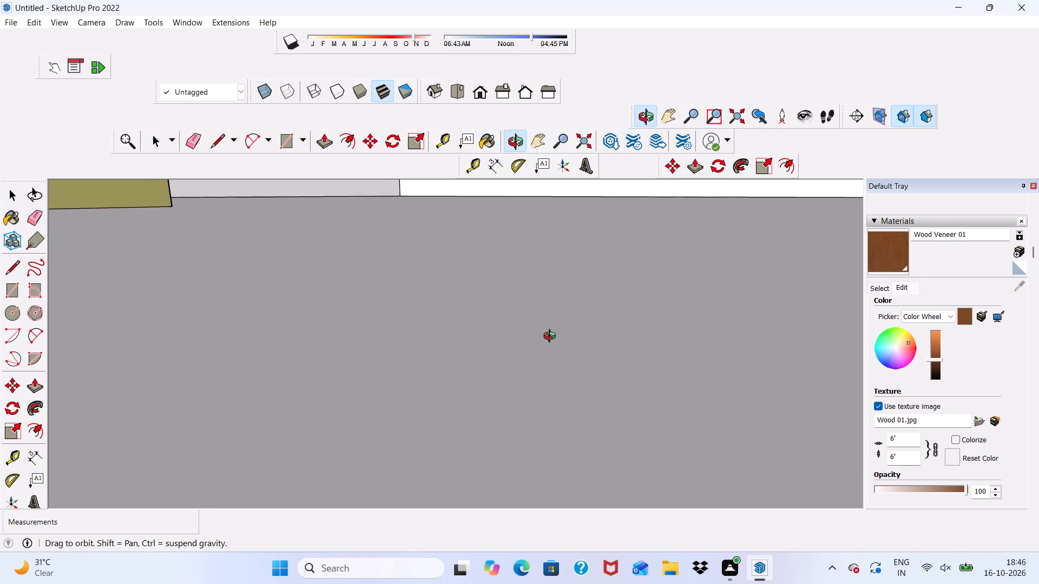
middle_drag(552, 337, 594, 314)
scroll(700, 296, up, 8)
click(622, 282)
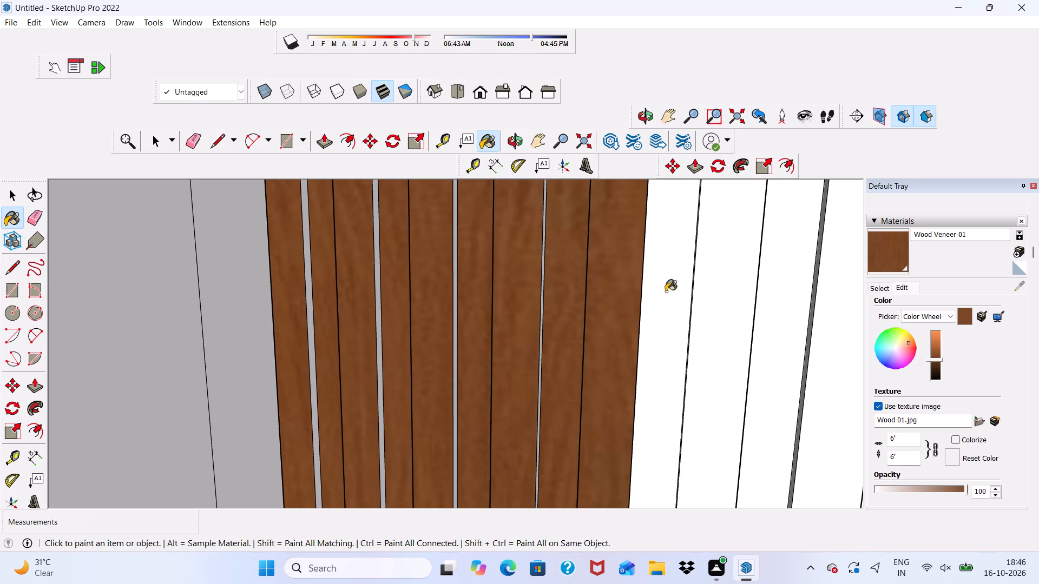
Paint the first strips of the slatted wall above the door frame with Wood Veneer 01.
click(666, 292)
click(711, 308)
click(766, 320)
click(828, 316)
In the front view, continue applying Wood Veneer 01 to the white strips above the upper door, toward its far corner.
scroll(570, 323, down, 3)
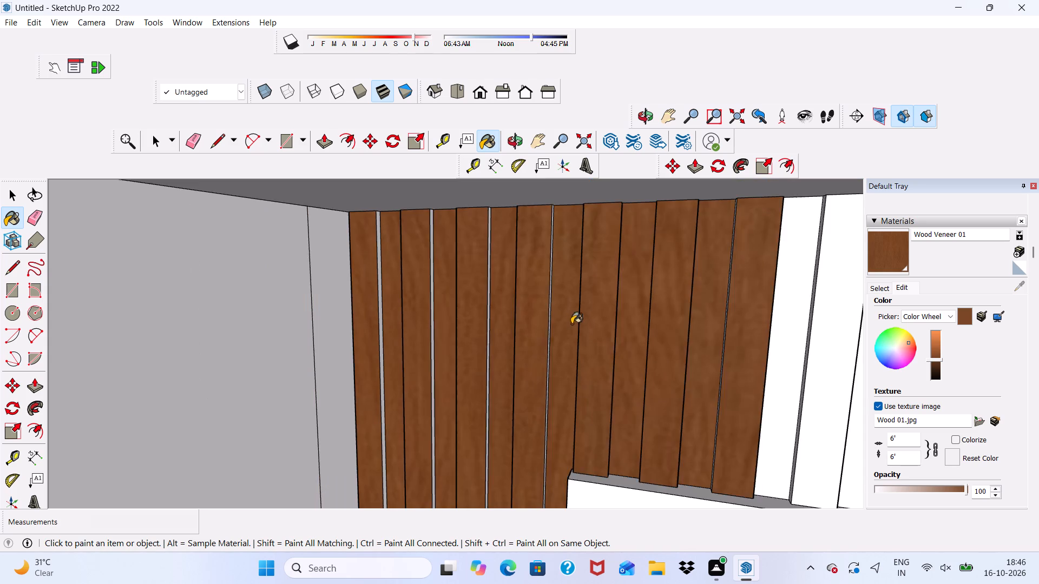
scroll(571, 324, down, 8)
scroll(579, 285, up, 1)
click(475, 93)
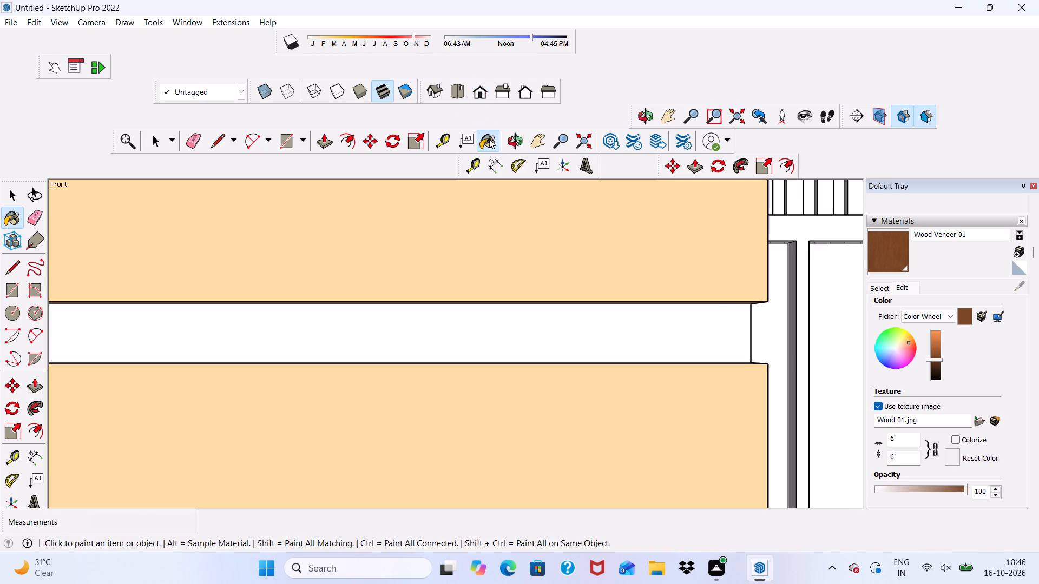
scroll(521, 217, down, 20)
scroll(655, 204, up, 7)
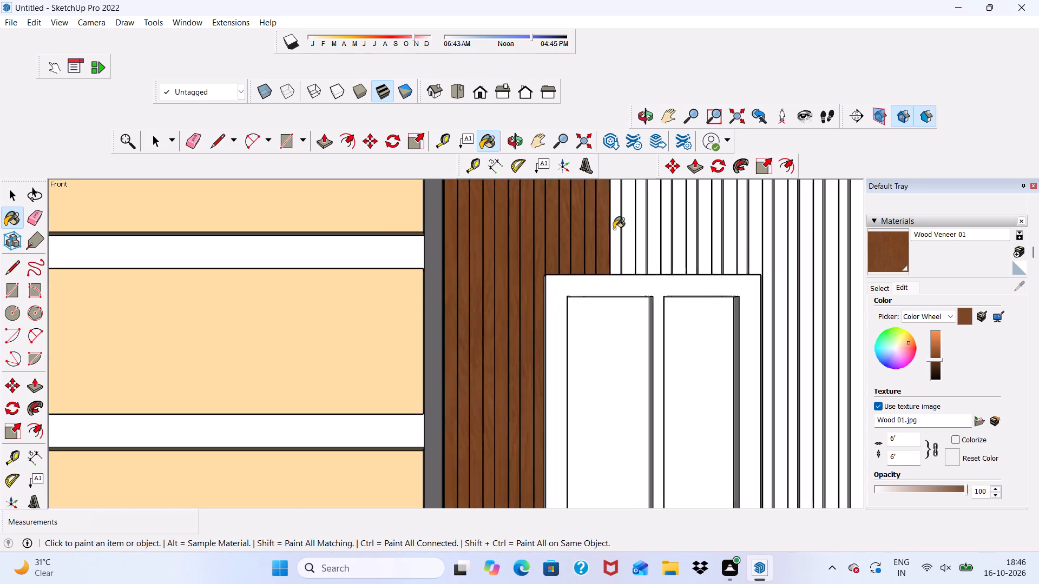
scroll(614, 229, up, 2)
click(612, 223)
click(627, 228)
click(645, 239)
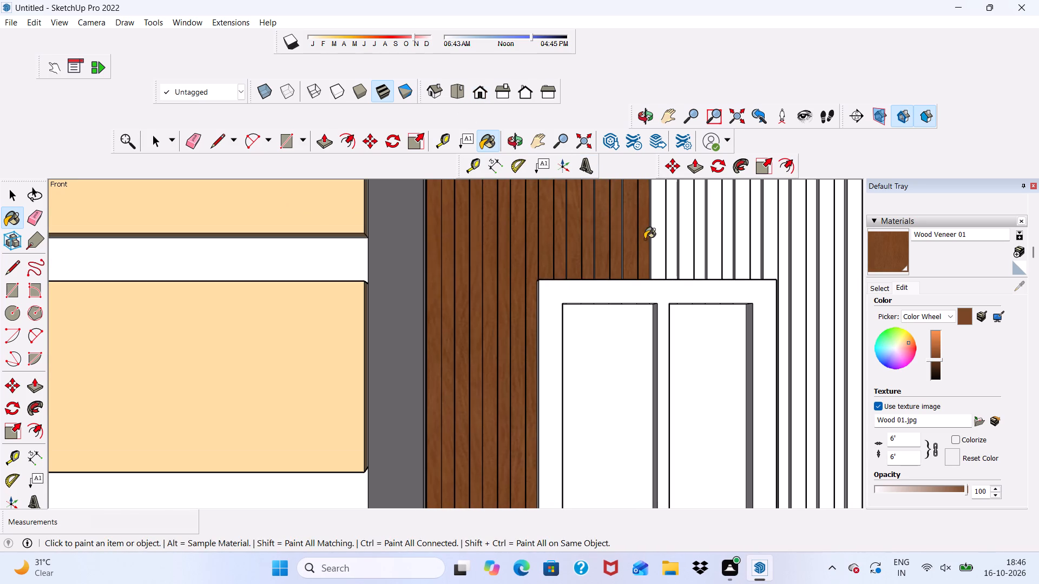
click(661, 240)
click(671, 245)
click(683, 250)
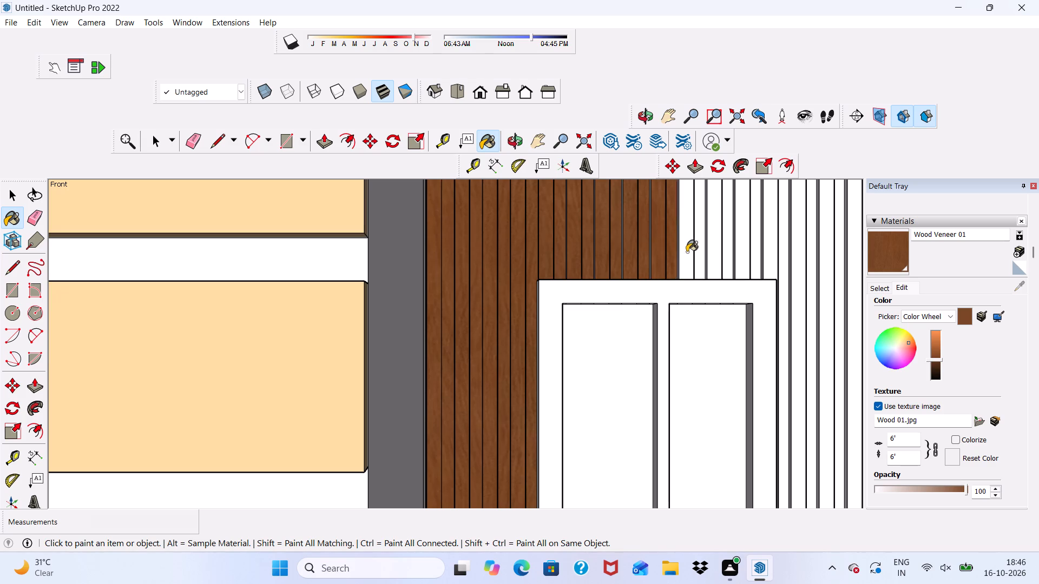
click(701, 254)
click(711, 256)
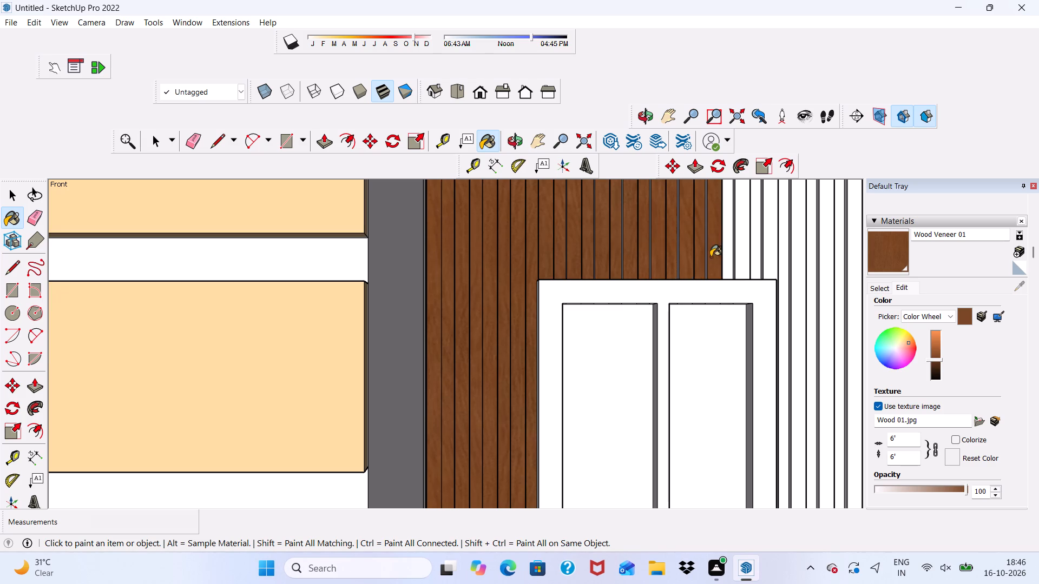
click(727, 258)
click(741, 258)
Paint the last strips above the door and the first full-height strips beyond it with Wood Veneer 01.
scroll(683, 246, down, 6)
scroll(543, 249, down, 1)
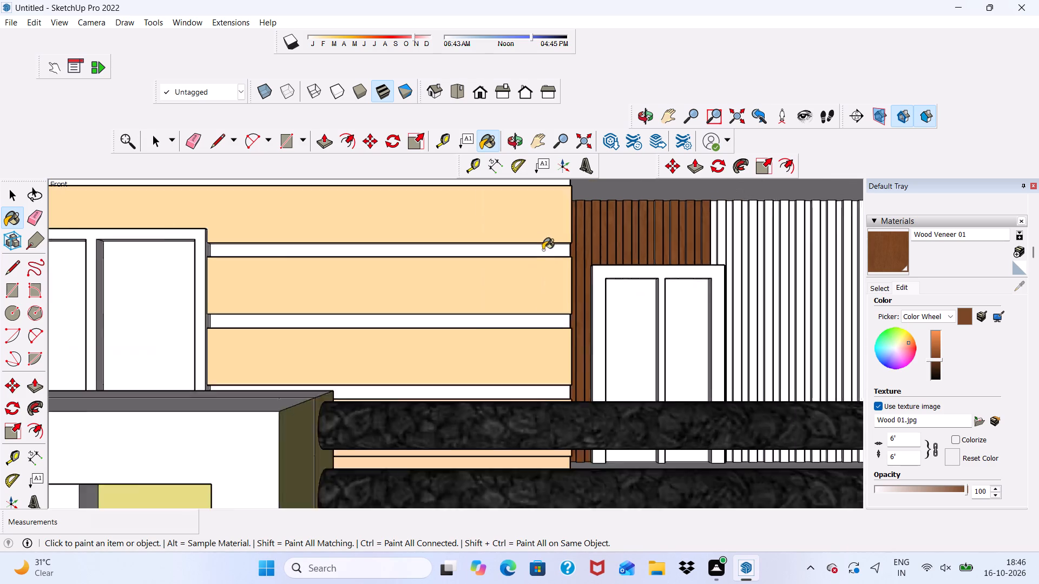
scroll(543, 250, down, 3)
scroll(685, 197, up, 10)
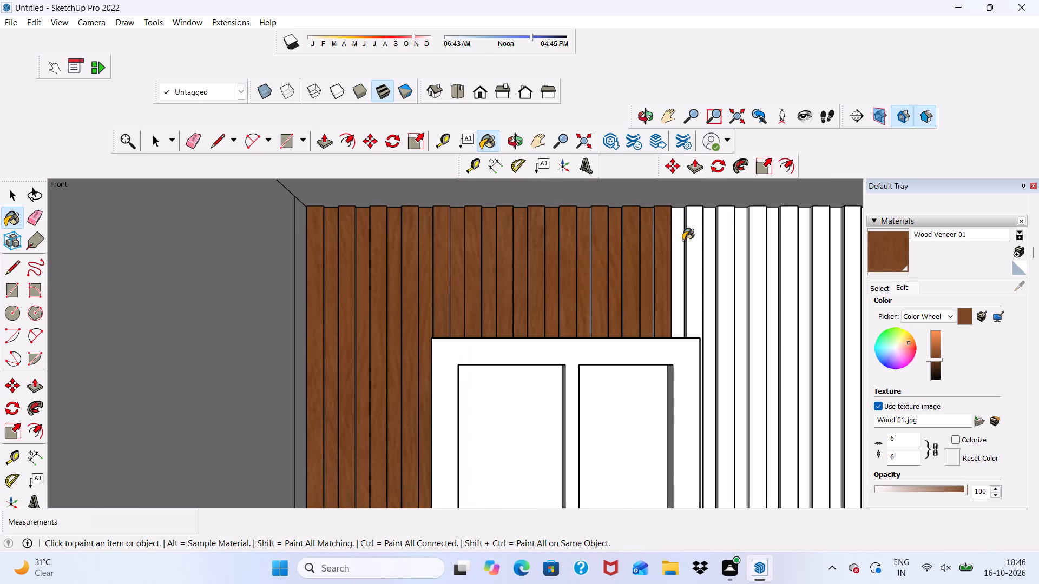
click(683, 240)
click(693, 251)
click(708, 262)
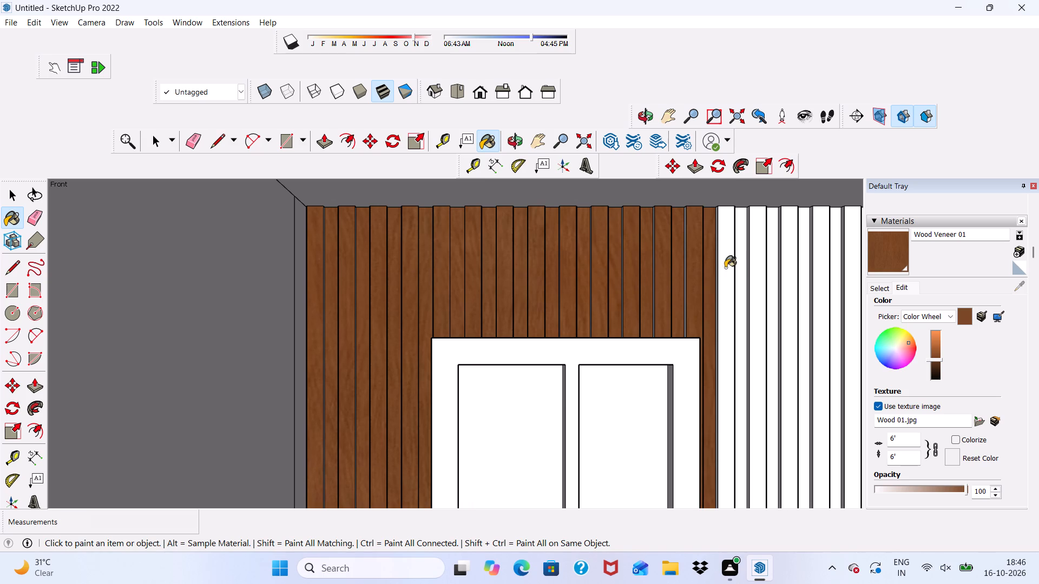
click(725, 268)
click(742, 271)
drag(754, 277, 759, 280)
click(773, 287)
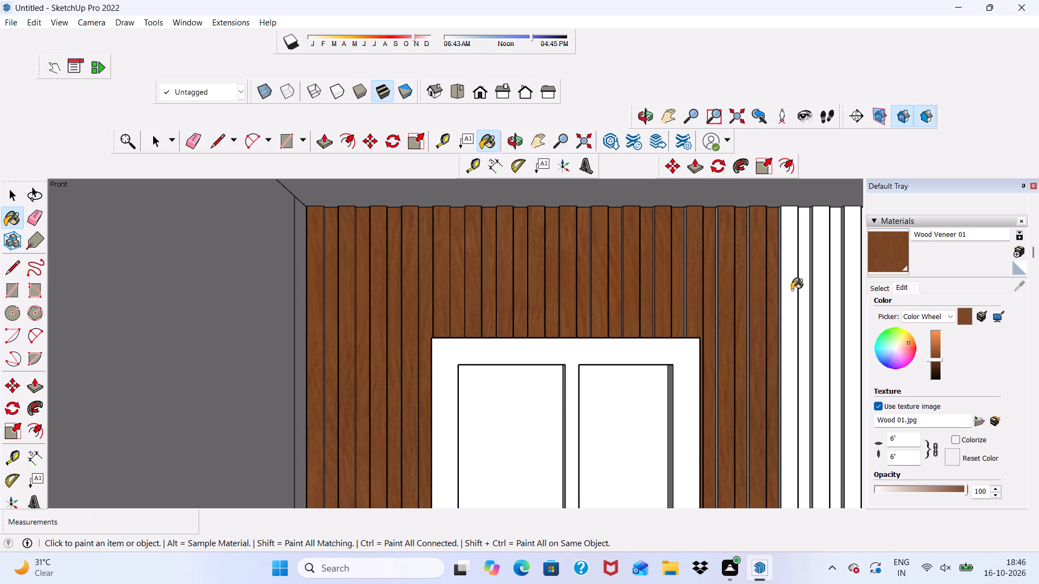
click(793, 290)
Paint the remaining white strips between the door and the far grey side wall with Wood Veneer 01.
scroll(740, 250, down, 6)
scroll(497, 225, down, 5)
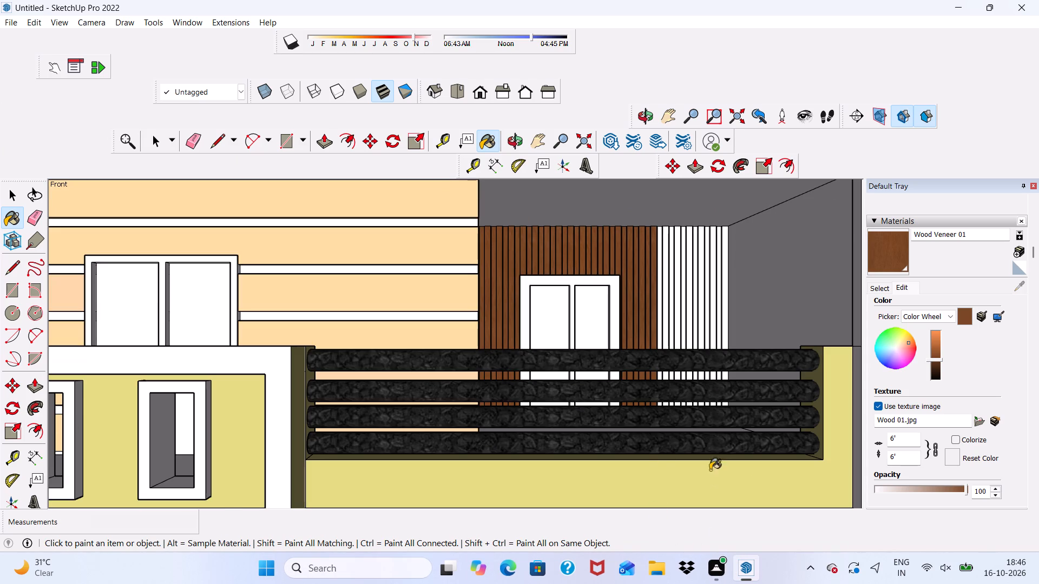
scroll(631, 224, up, 11)
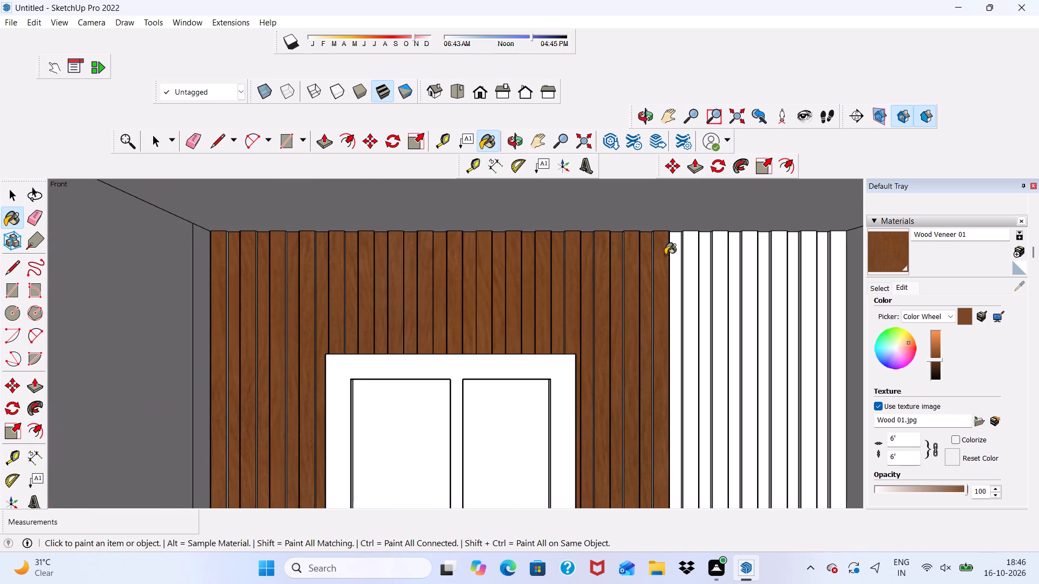
click(671, 255)
click(685, 258)
click(701, 264)
click(719, 263)
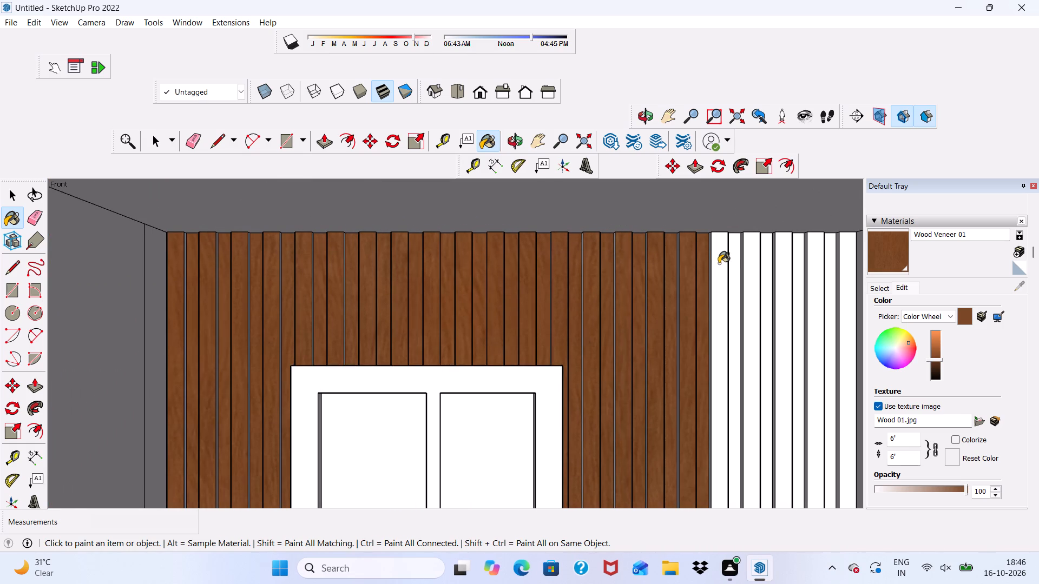
click(740, 270)
click(749, 276)
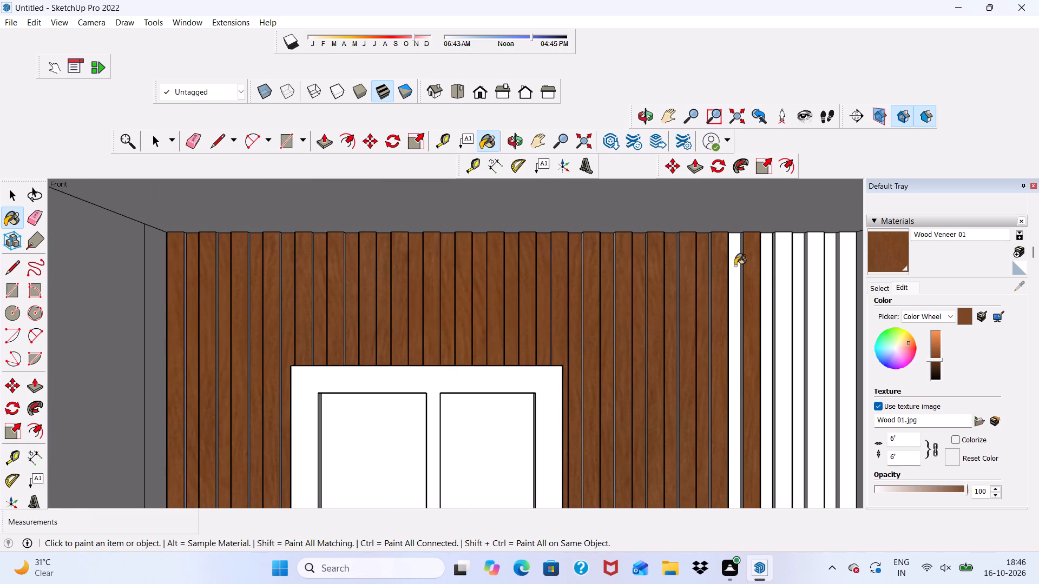
click(733, 263)
click(767, 275)
click(775, 277)
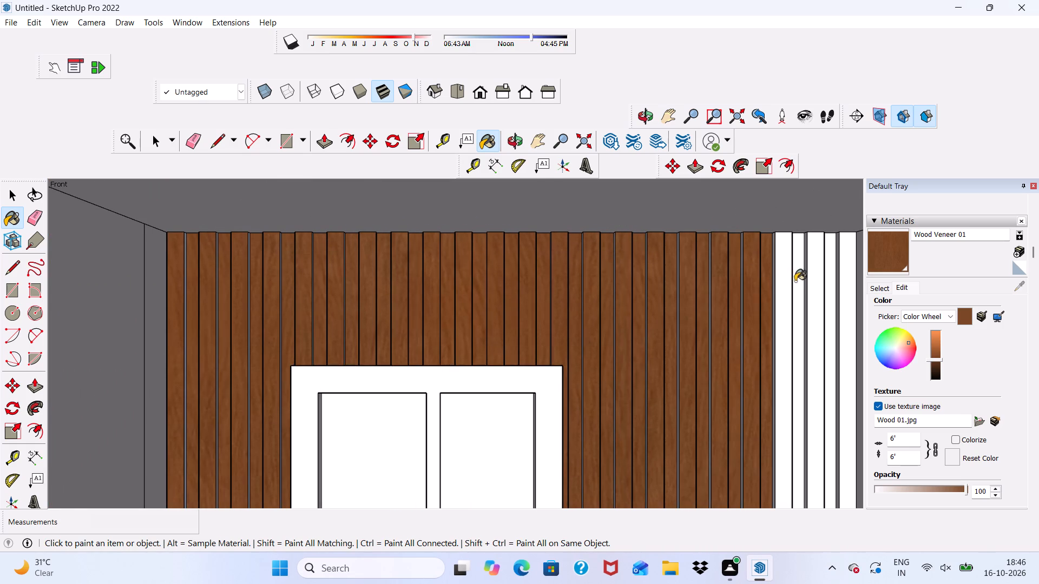
click(795, 281)
click(810, 290)
click(776, 288)
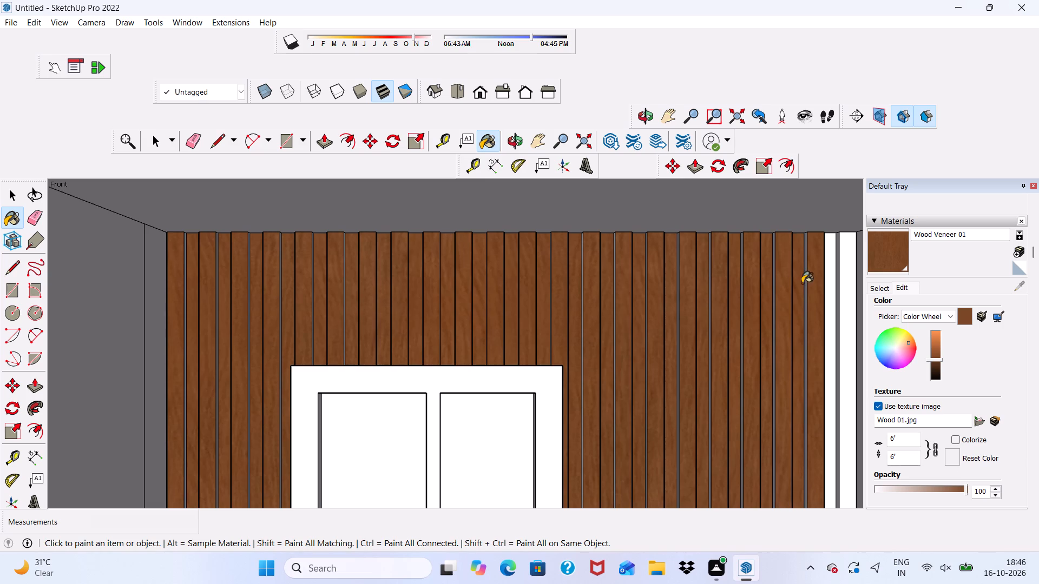
click(833, 289)
click(845, 277)
Paint the unpainted narrow side faces of the slats nearest the far side wall with Wood Veneer 01.
scroll(782, 257, down, 4)
middle_drag(784, 273, 877, 281)
scroll(683, 271, up, 4)
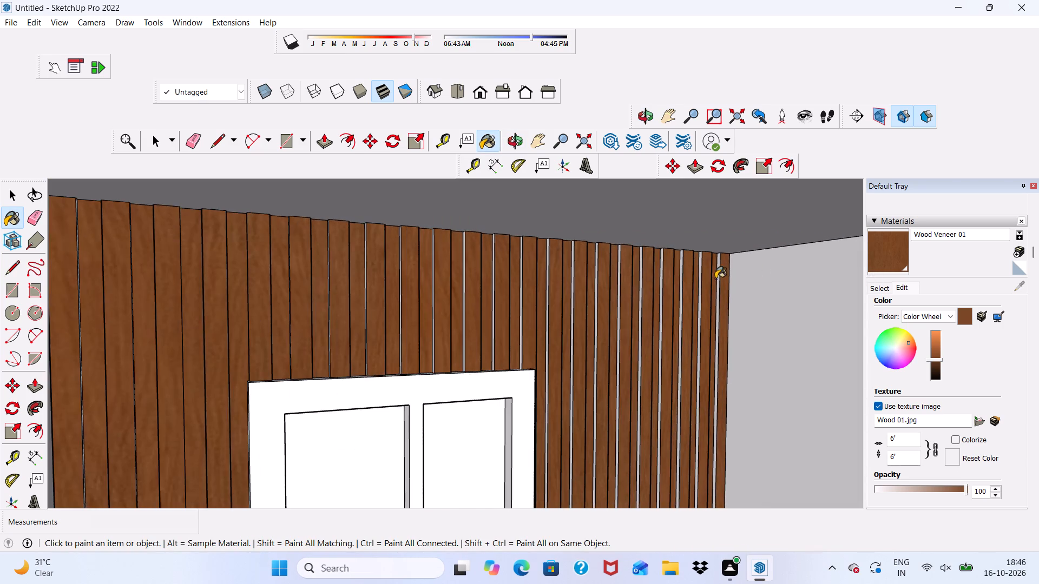
scroll(715, 279, up, 8)
click(719, 274)
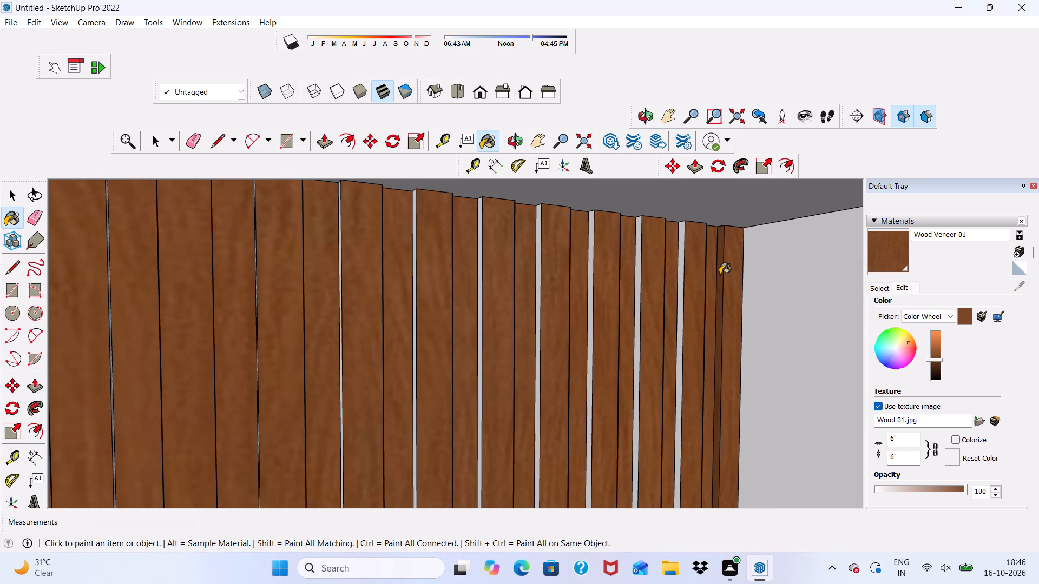
scroll(674, 274, up, 3)
click(686, 270)
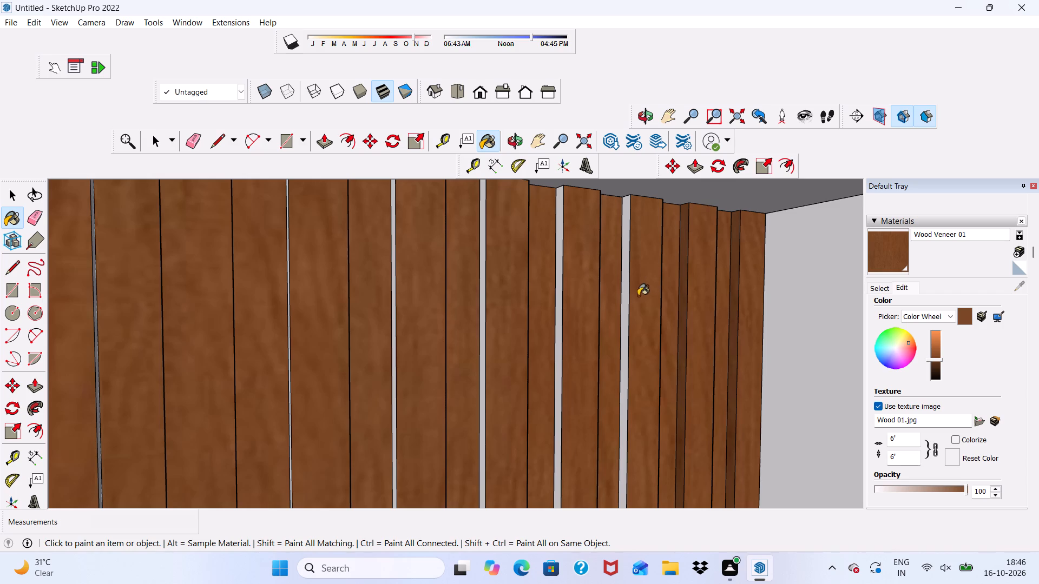
click(624, 292)
click(559, 307)
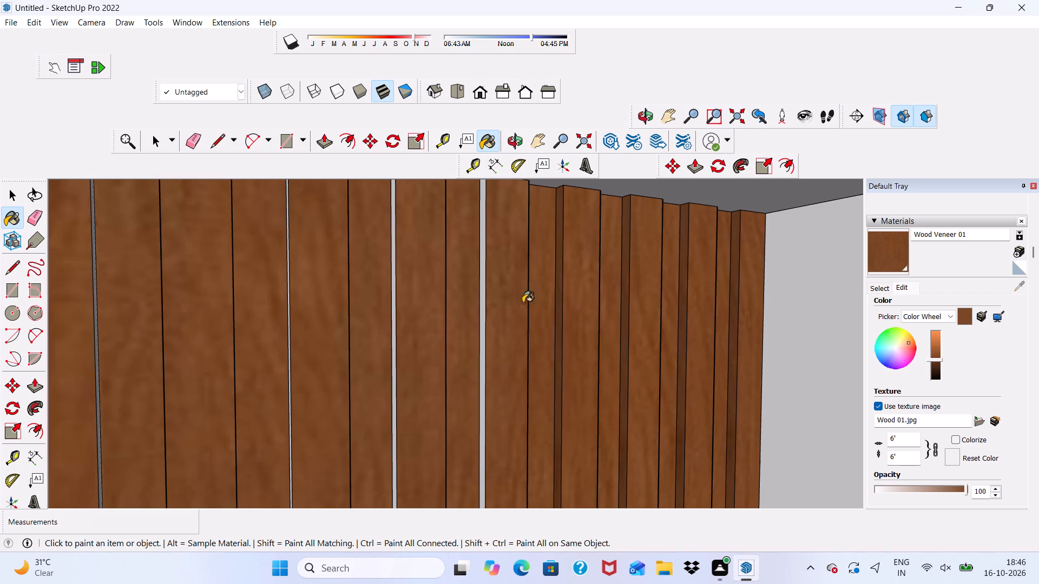
drag(479, 293, 490, 294)
click(483, 296)
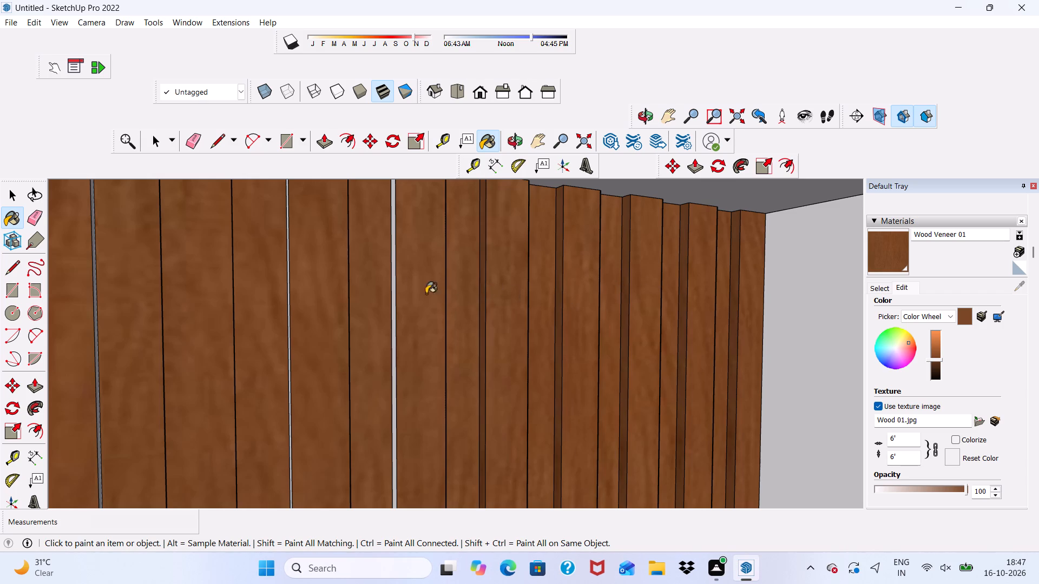
scroll(410, 288, up, 2)
click(389, 275)
Paint the opposite narrow side faces of the slats between the cladding-side wall and the door with Wood Veneer 01.
scroll(389, 275, down, 13)
middle_drag(653, 282, 566, 309)
scroll(486, 332, down, 5)
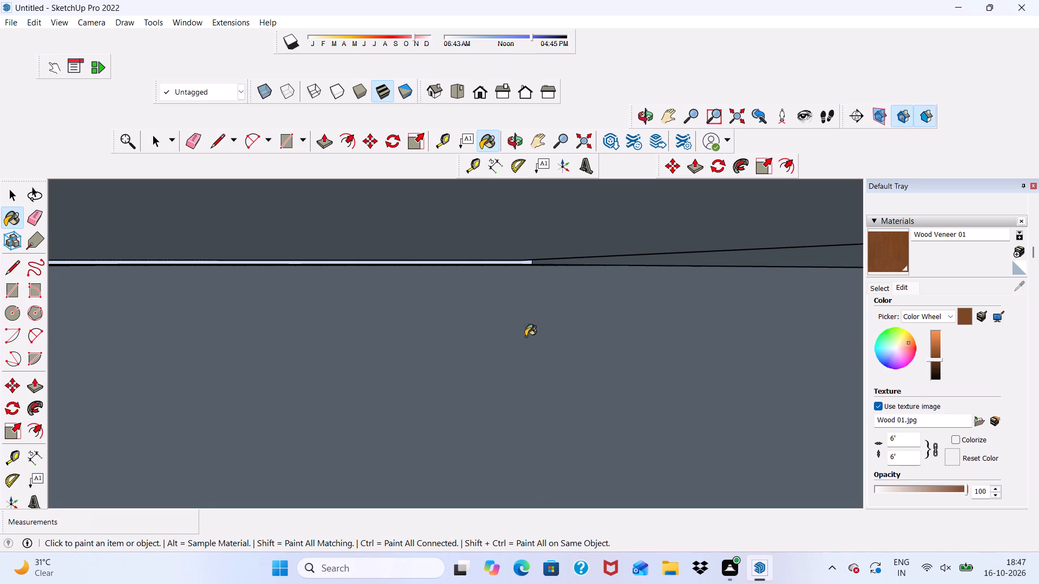
scroll(333, 342, down, 3)
click(482, 88)
scroll(554, 180, down, 8)
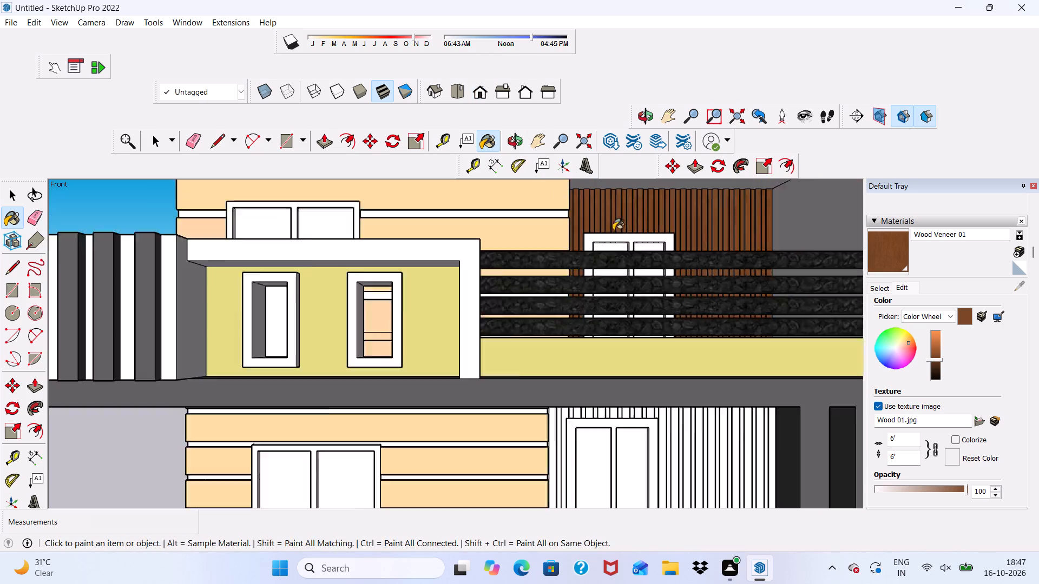
scroll(613, 230, down, 2)
middle_drag(649, 214, 571, 292)
scroll(673, 214, up, 18)
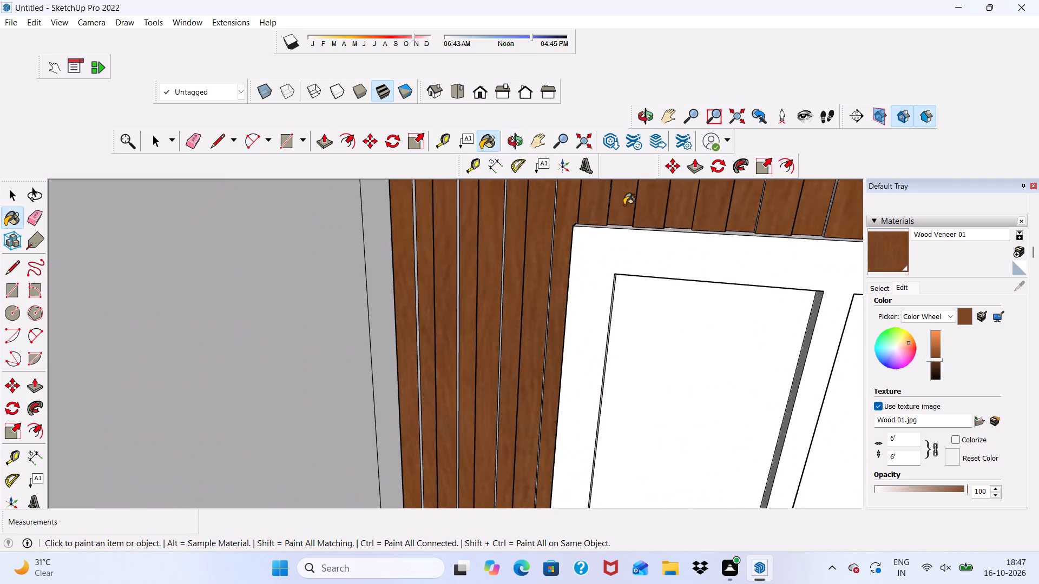
middle_drag(626, 215, 505, 216)
scroll(476, 241, up, 5)
click(491, 223)
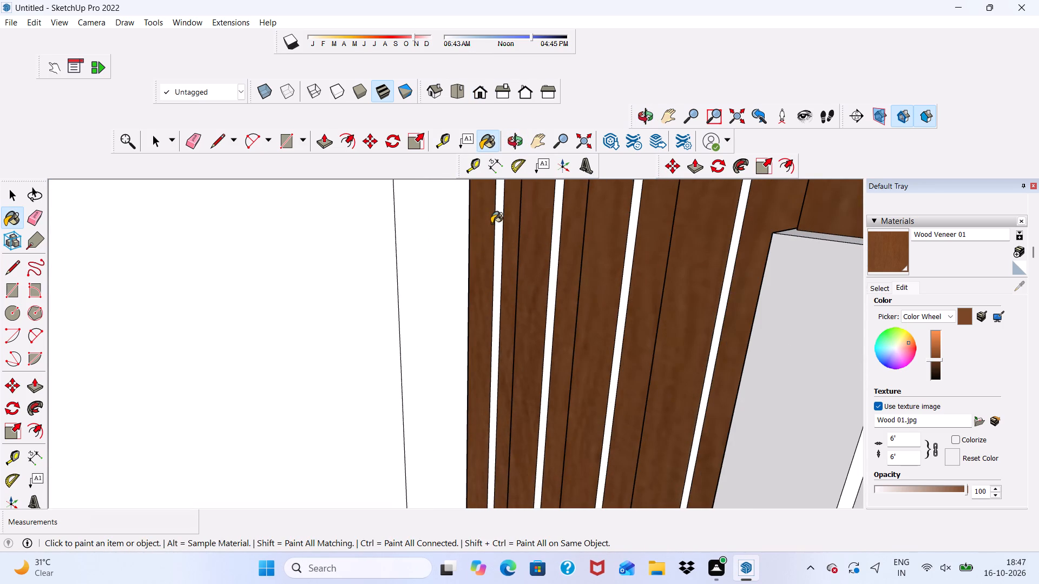
scroll(506, 228, up, 3)
click(491, 214)
click(497, 219)
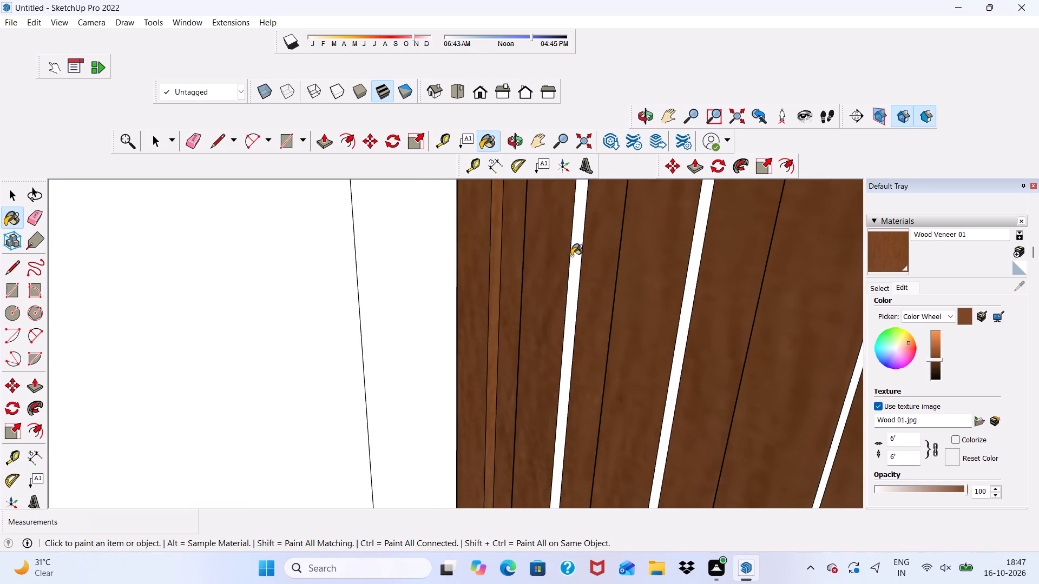
click(571, 256)
click(688, 296)
scroll(656, 296, down, 4)
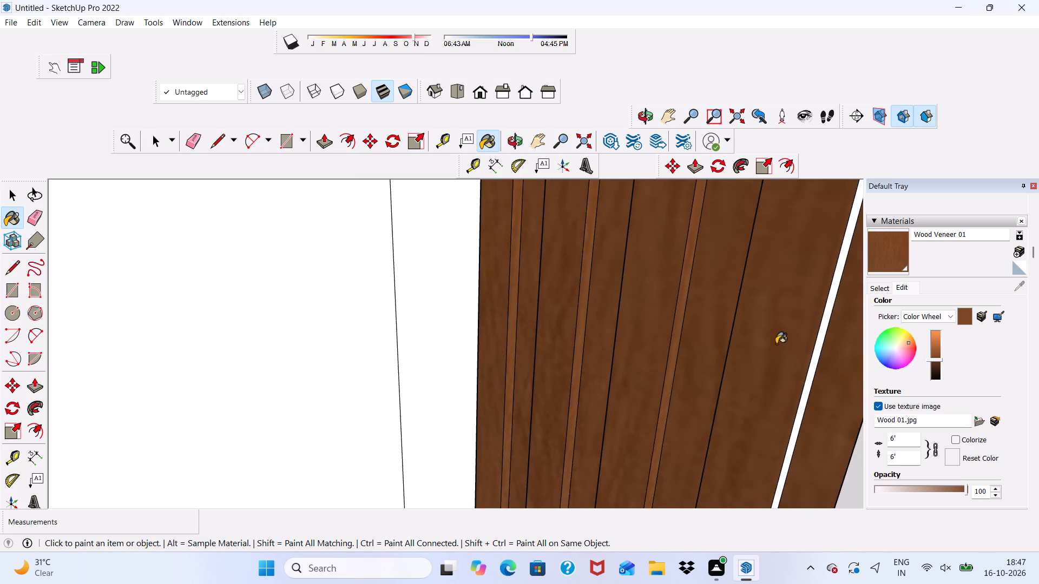
click(780, 346)
Paint the white narrow side faces of the first slats above the door with Wood Veneer 01.
scroll(666, 307, down, 9)
middle_drag(822, 317, 725, 309)
scroll(725, 306, up, 1)
scroll(576, 290, down, 5)
scroll(747, 280, up, 5)
click(748, 278)
scroll(748, 278, down, 1)
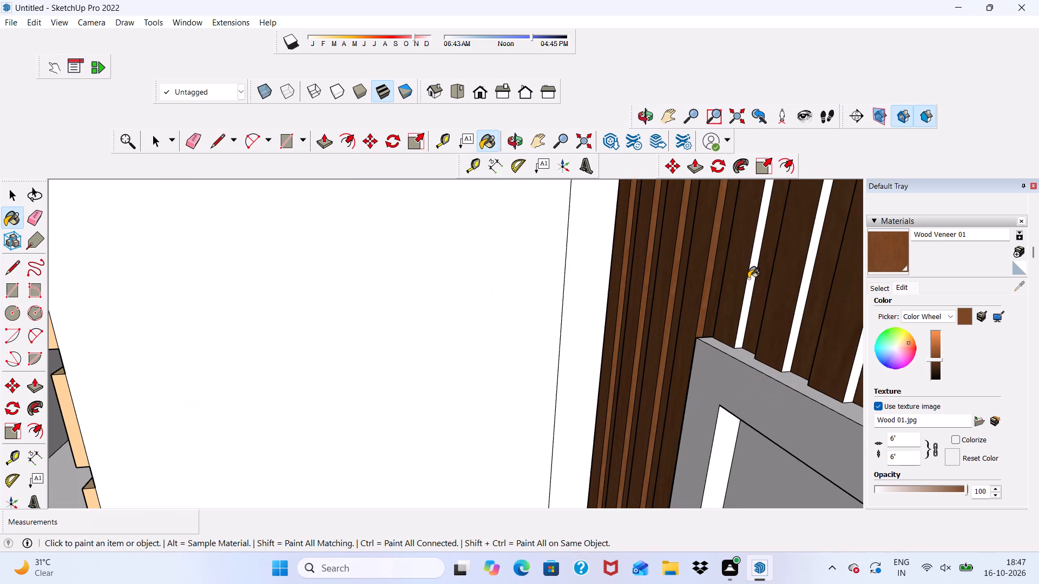
click(795, 307)
click(798, 314)
scroll(764, 308, down, 4)
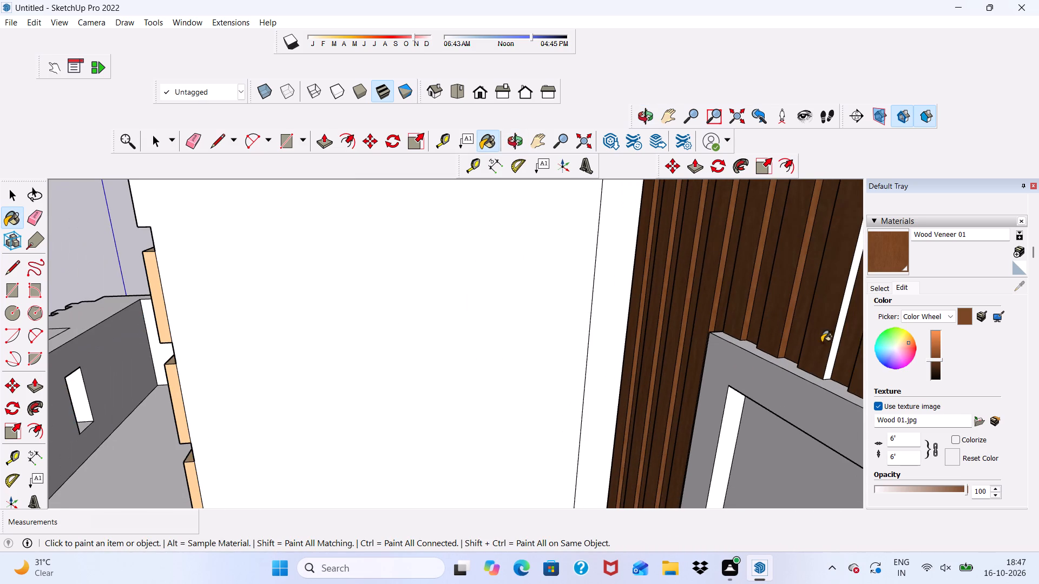
click(828, 349)
Return to the front view showing the whole house facade.
scroll(648, 313, down, 6)
scroll(593, 309, down, 3)
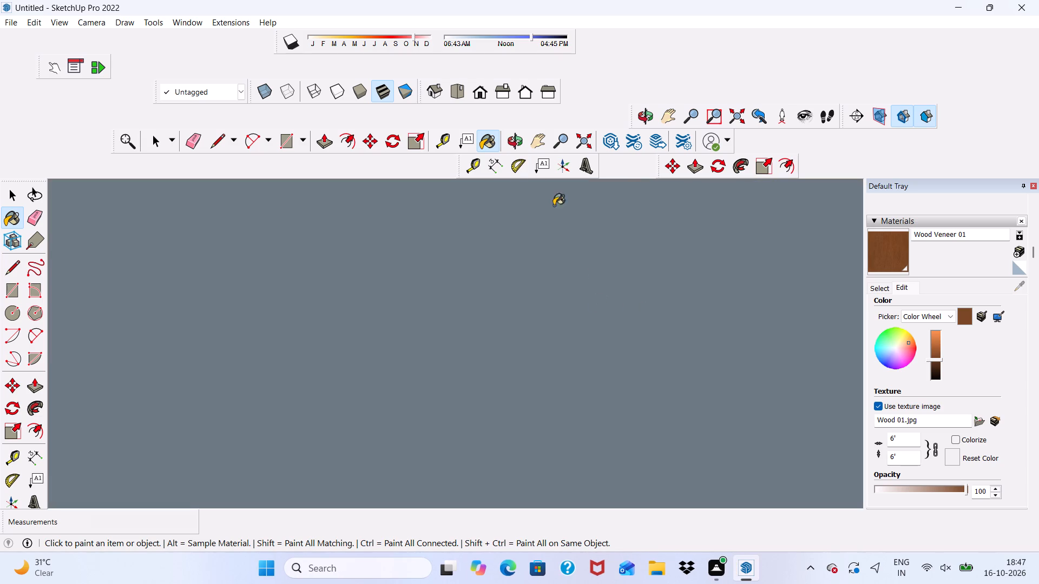
click(482, 93)
scroll(562, 271, down, 14)
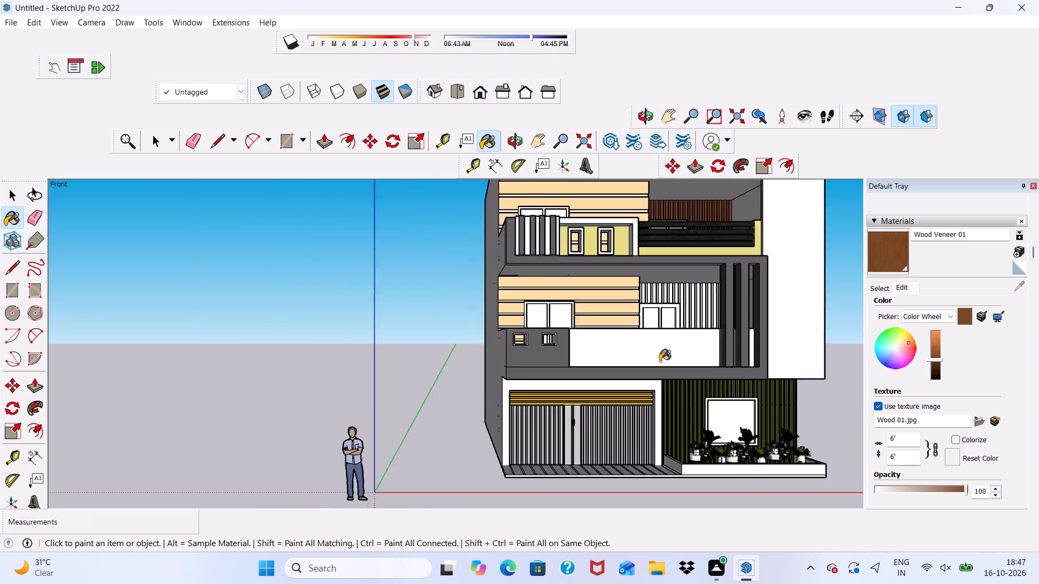
Examine the painted slatted wall and door on the upper floor from close angles, and return to the front view.
scroll(660, 361, down, 1)
scroll(693, 210, up, 13)
middle_drag(719, 259, 641, 330)
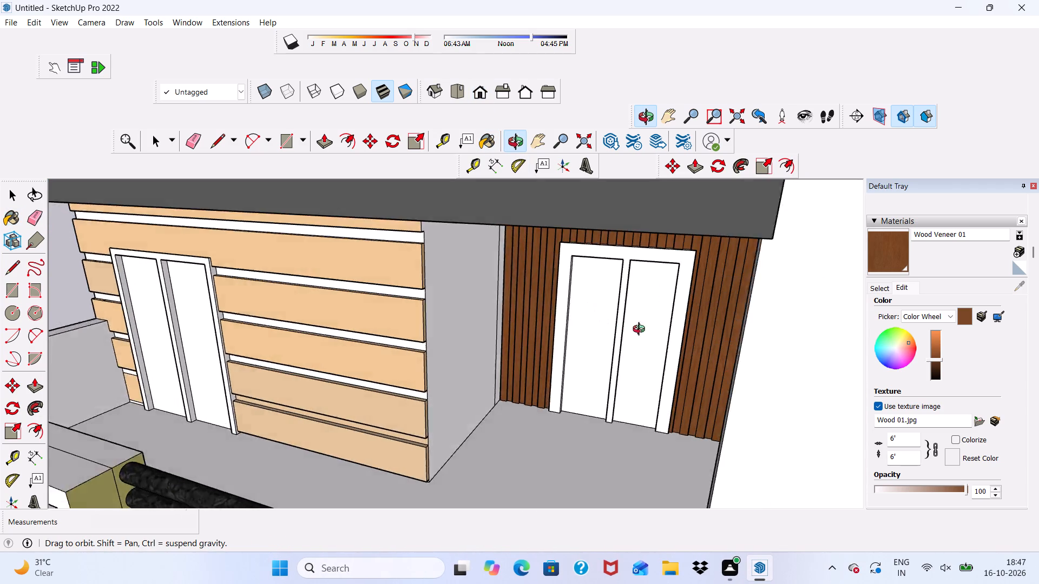
middle_drag(641, 330, 653, 330)
scroll(733, 289, up, 12)
middle_drag(740, 249, 570, 249)
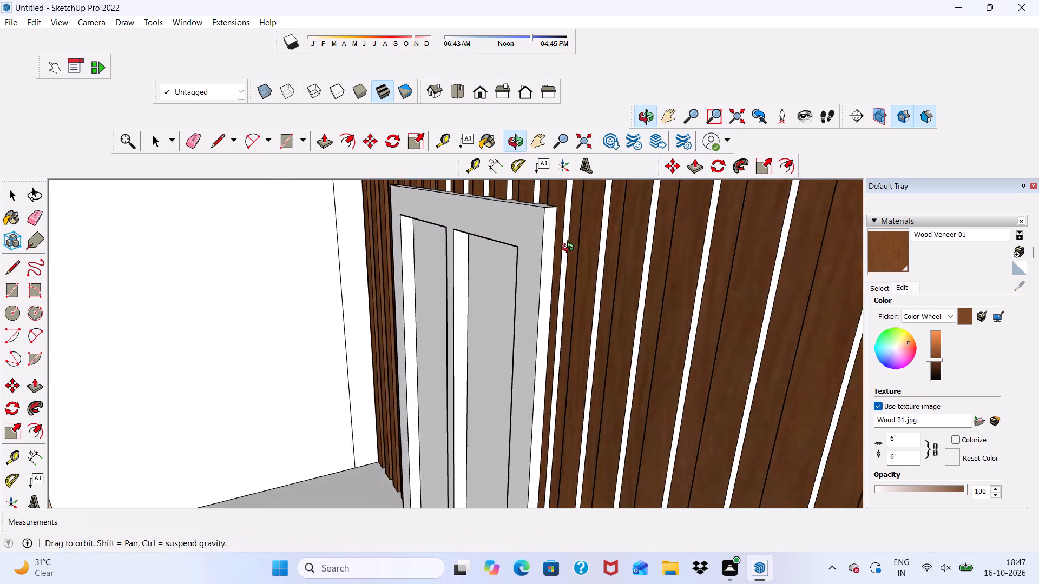
middle_drag(570, 249, 561, 260)
scroll(775, 374, down, 4)
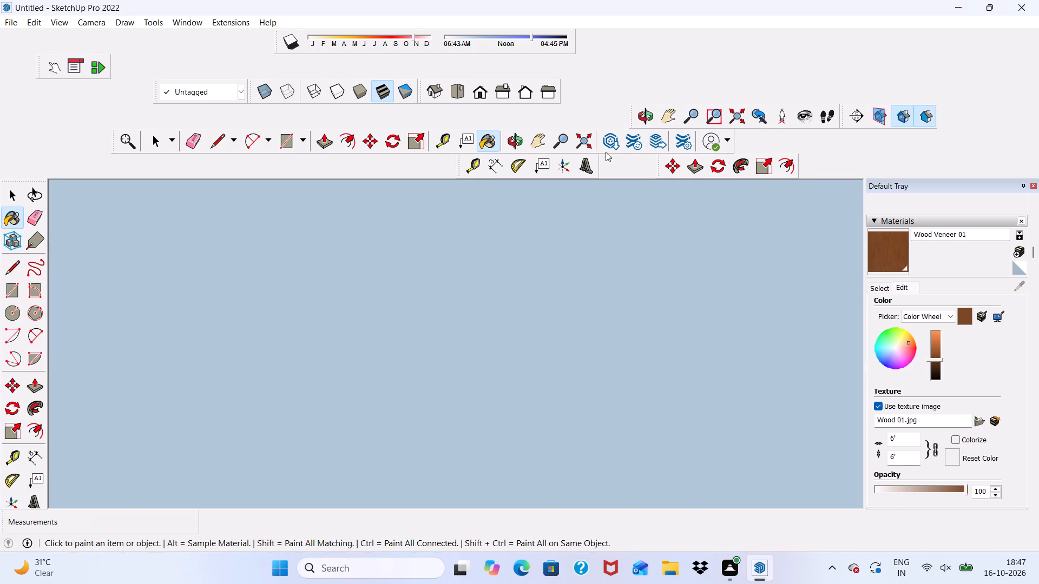
click(472, 92)
Paint the middle-floor slats and recesses between the cladding-side wall and the door's near edge with Wood Veneer 01.
scroll(548, 202, down, 5)
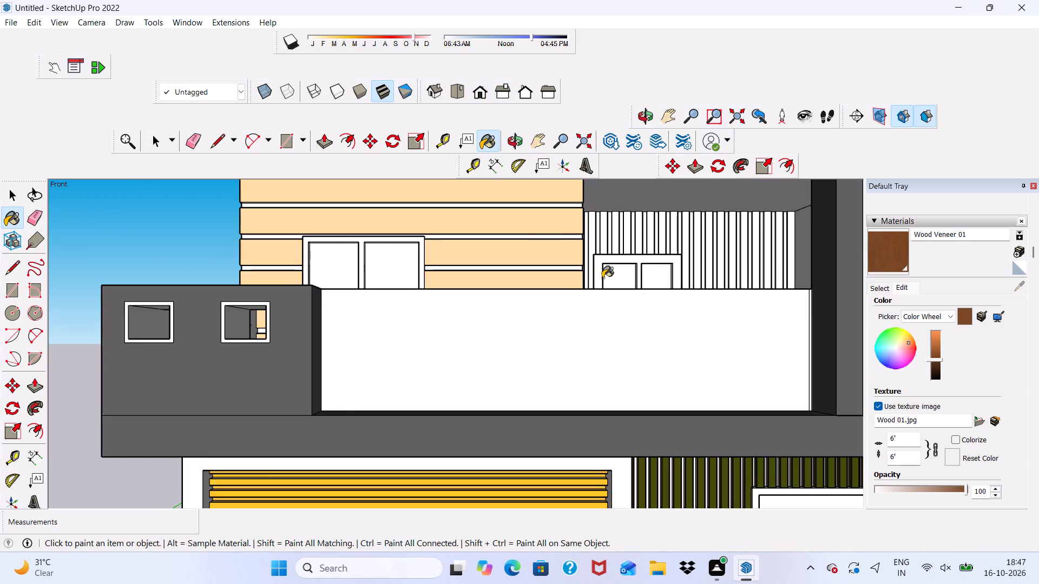
scroll(524, 244, down, 16)
scroll(613, 267, up, 11)
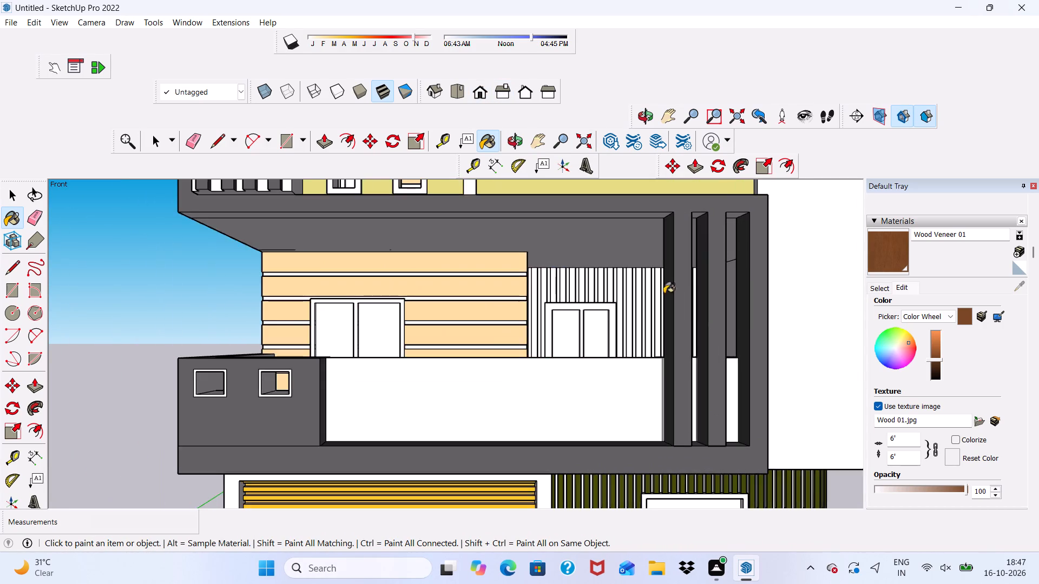
scroll(664, 294, up, 14)
click(392, 263)
scroll(404, 270, up, 3)
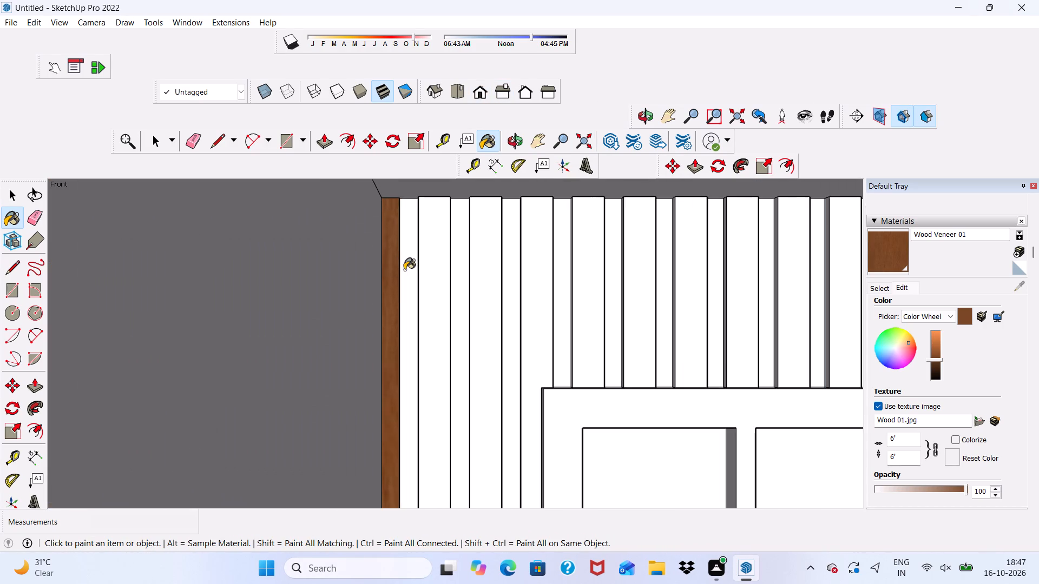
click(404, 270)
scroll(416, 277, up, 1)
click(430, 276)
click(456, 283)
click(475, 287)
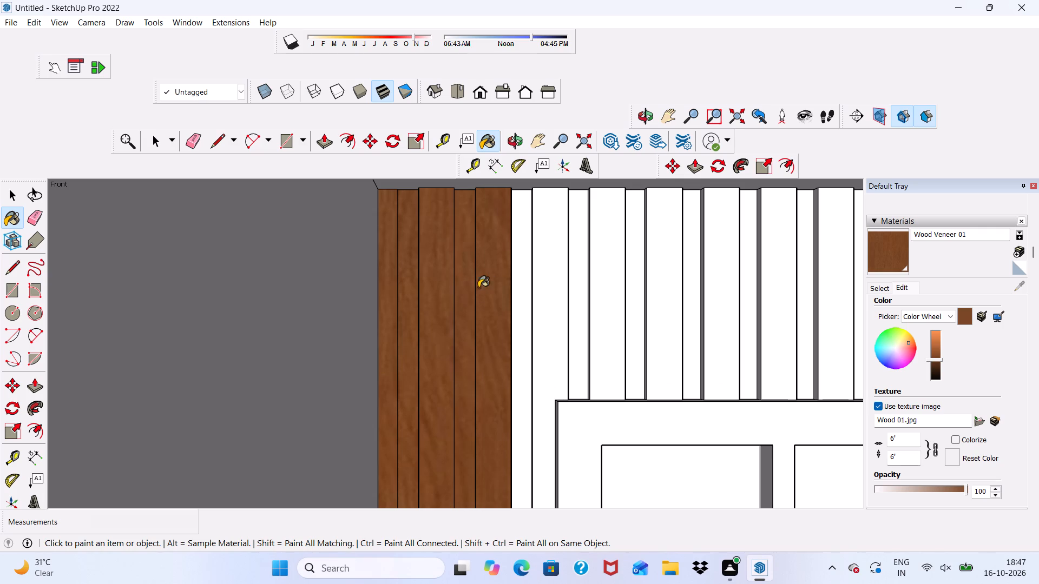
click(516, 288)
click(557, 294)
Paint the slats and recesses above the near part of the middle-floor door with Wood Veneer 01.
click(586, 293)
click(619, 298)
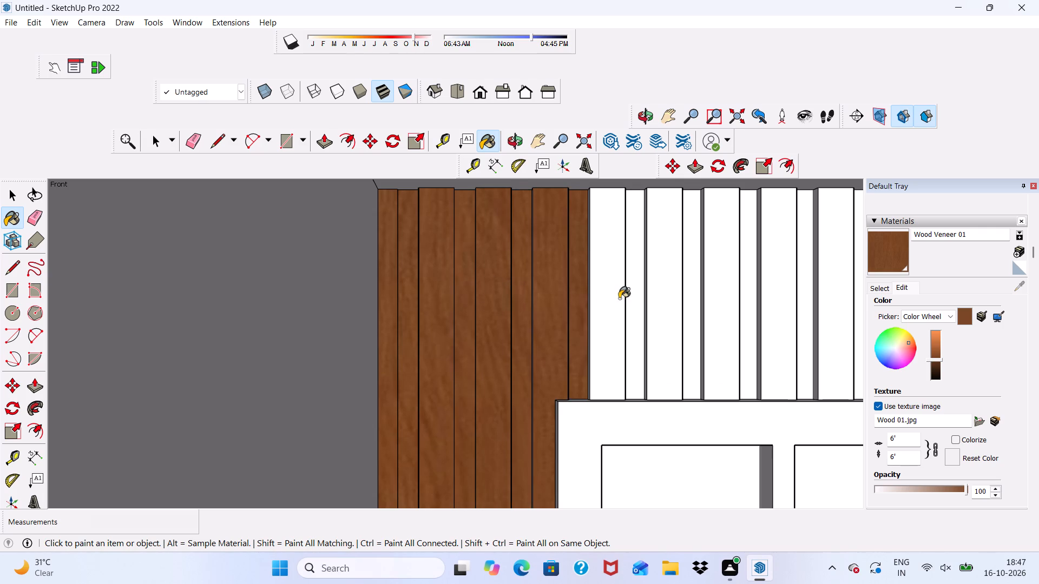
click(633, 304)
drag(651, 299, 656, 300)
click(691, 308)
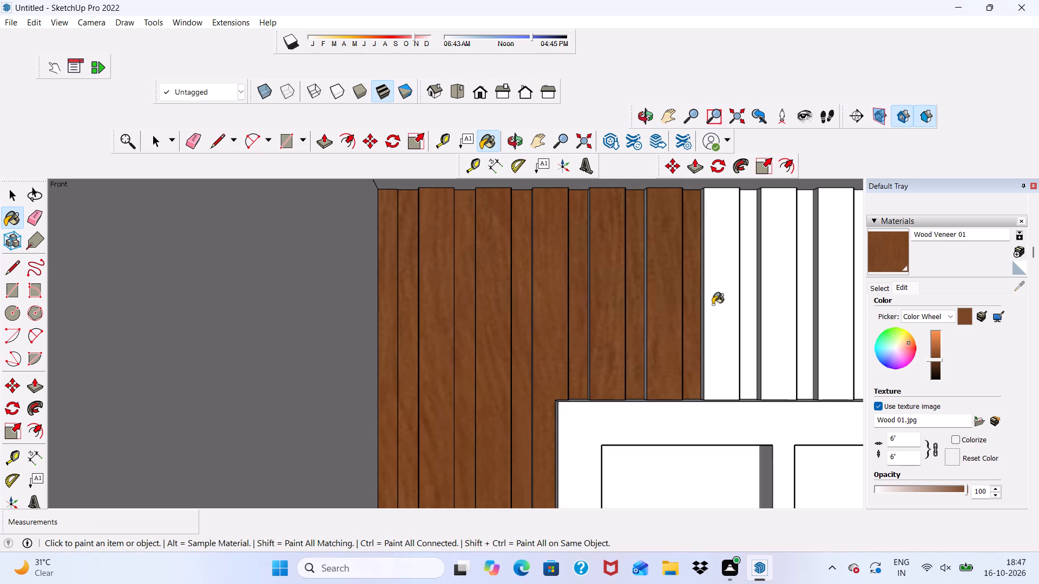
click(713, 304)
click(741, 301)
drag(758, 298, 763, 298)
click(768, 299)
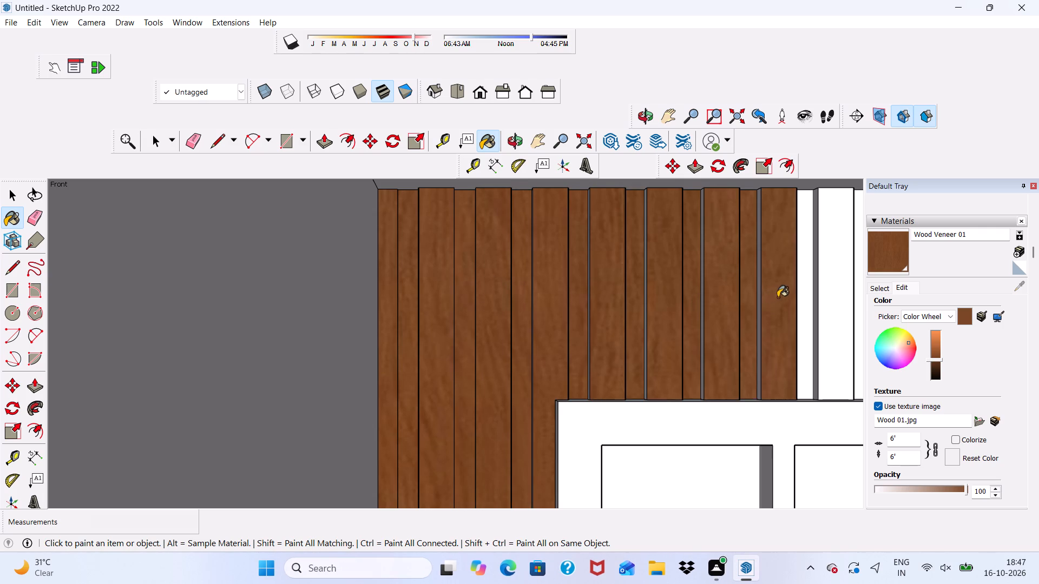
click(790, 297)
click(793, 297)
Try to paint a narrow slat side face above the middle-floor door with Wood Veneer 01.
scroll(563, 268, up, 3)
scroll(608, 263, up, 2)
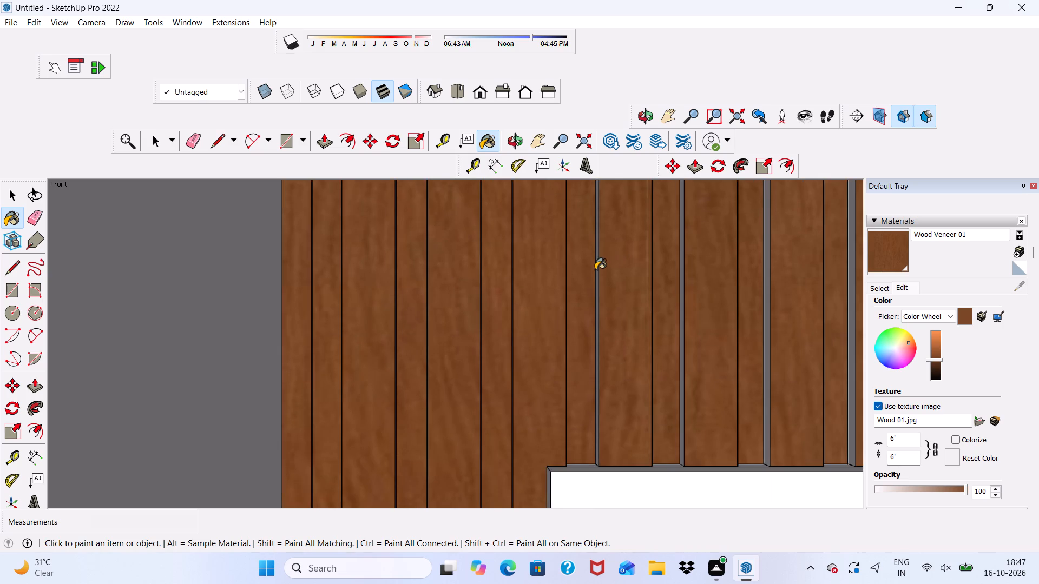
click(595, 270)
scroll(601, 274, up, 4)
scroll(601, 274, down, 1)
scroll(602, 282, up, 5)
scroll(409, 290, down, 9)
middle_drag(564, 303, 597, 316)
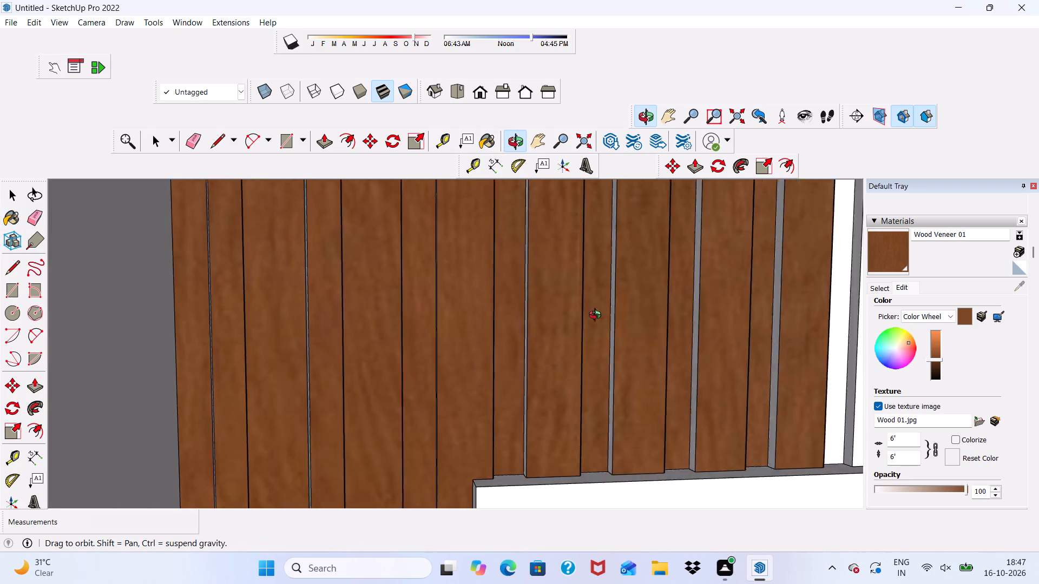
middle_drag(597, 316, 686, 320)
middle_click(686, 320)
Return to the front view and examine the facade's slatted walls from angled views.
click(484, 92)
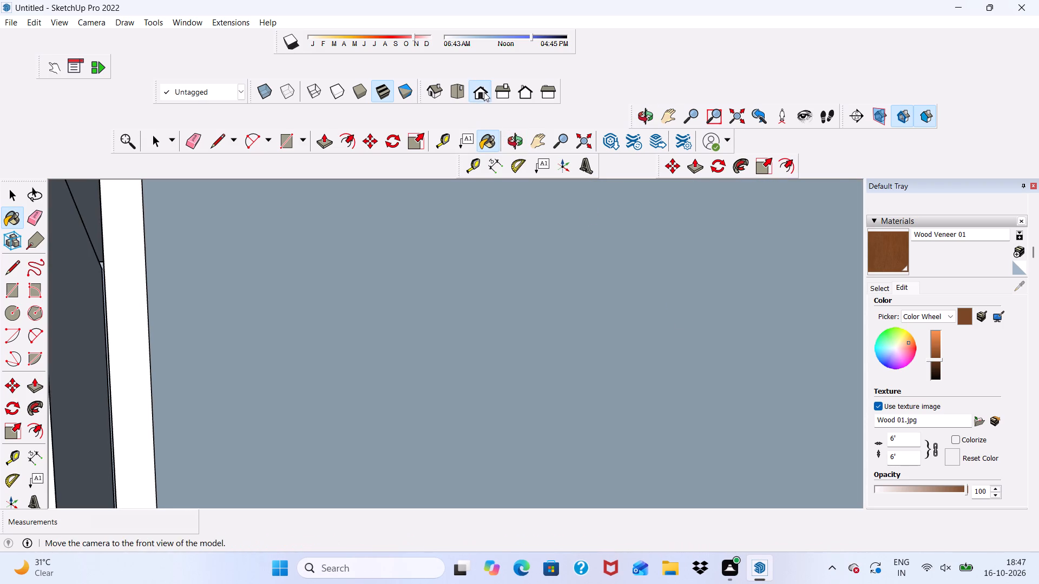
scroll(507, 240, down, 11)
scroll(452, 224, up, 1)
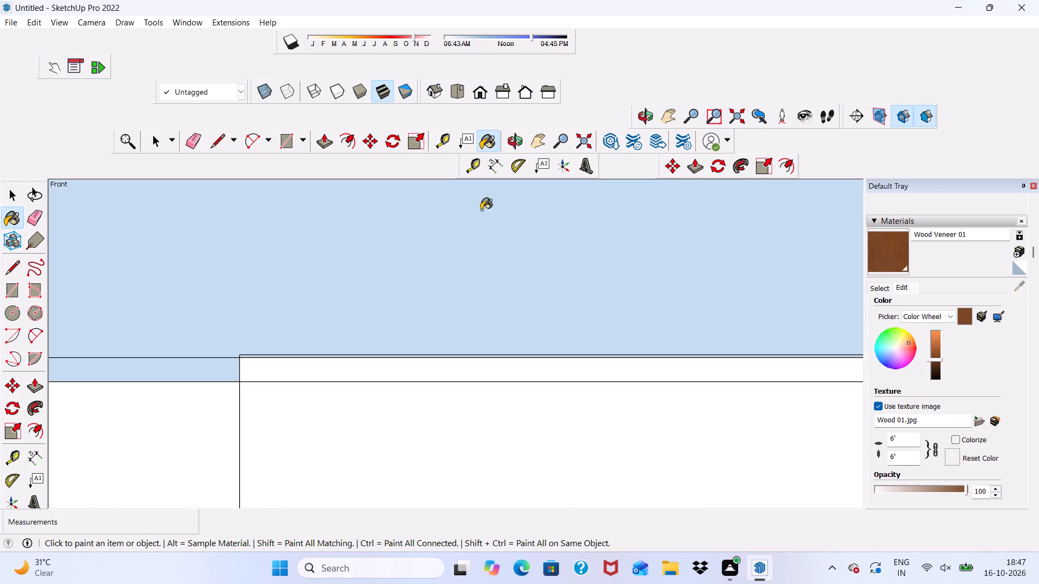
scroll(478, 198, down, 3)
click(477, 92)
scroll(556, 260, down, 9)
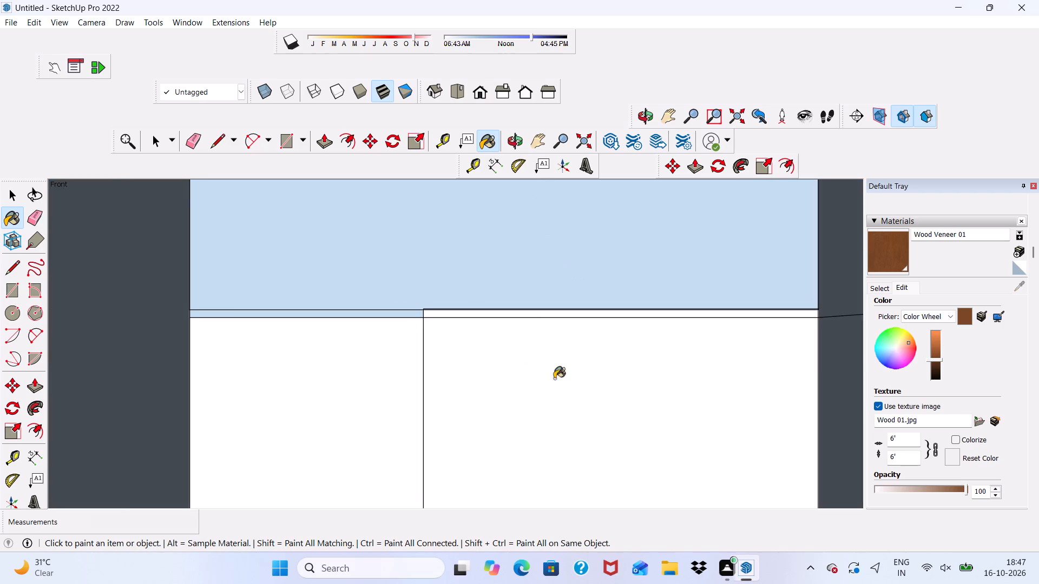
scroll(554, 379, down, 20)
scroll(554, 379, down, 19)
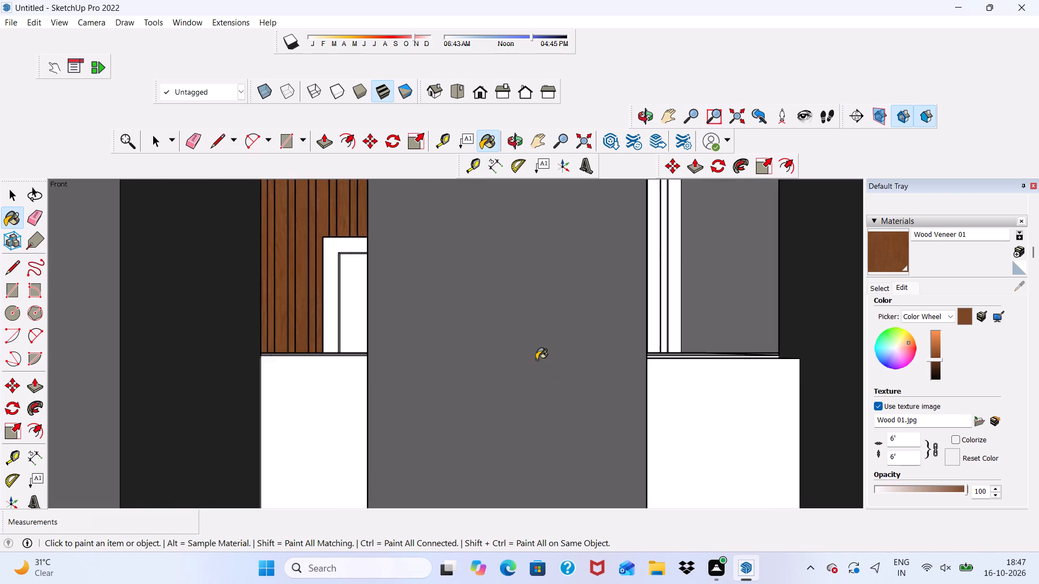
scroll(536, 360, down, 17)
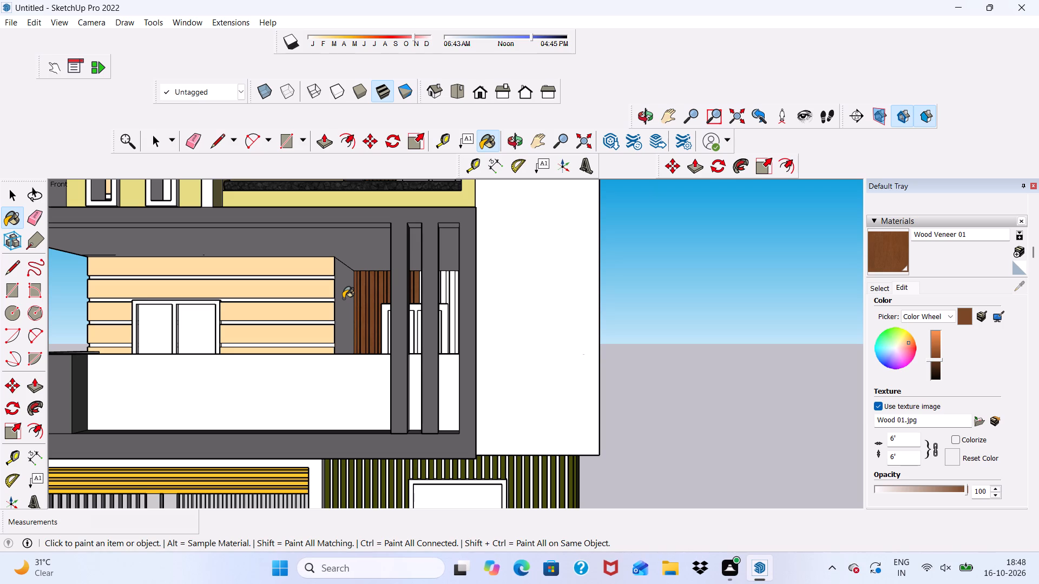
scroll(372, 297, down, 3)
scroll(425, 278, down, 3)
middle_drag(442, 309, 444, 365)
scroll(443, 311, down, 1)
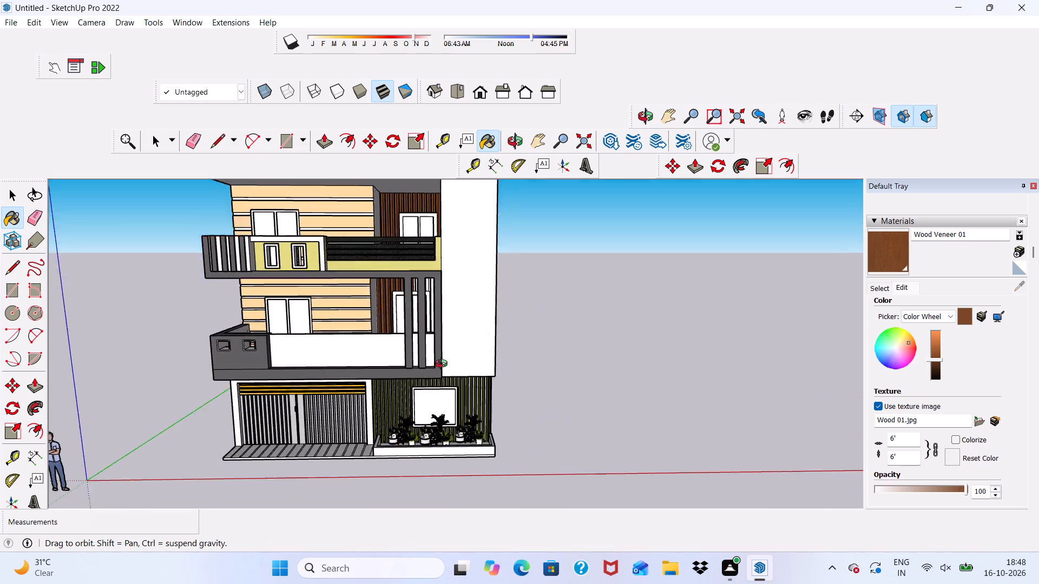
middle_drag(444, 365, 370, 302)
scroll(353, 263, up, 7)
scroll(353, 262, down, 2)
scroll(410, 265, up, 1)
scroll(413, 261, down, 1)
middle_drag(427, 266, 515, 315)
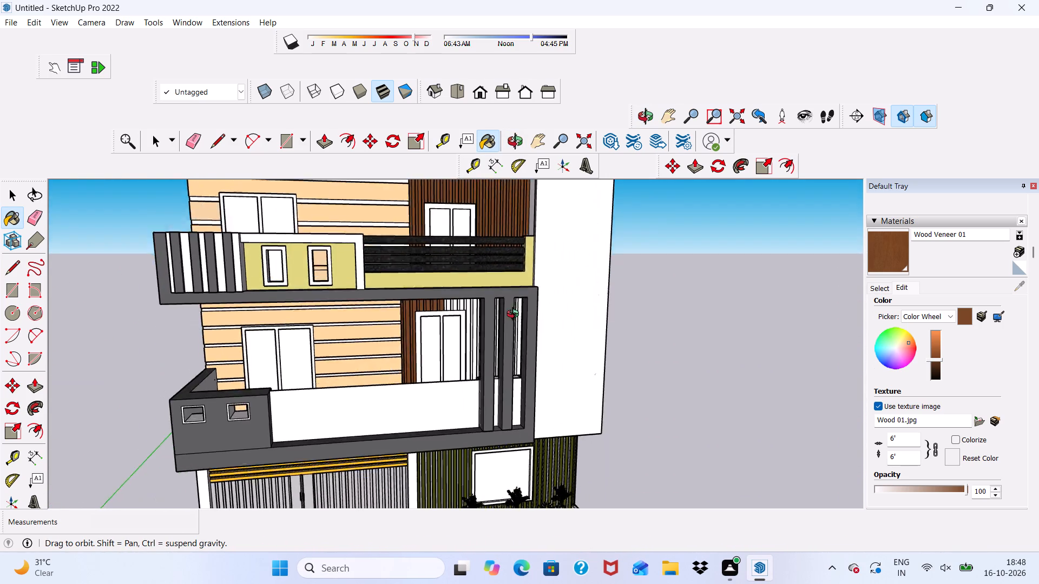
middle_drag(515, 315, 499, 316)
Paint the remaining slats and recesses above the middle-floor door, up to its far edge, with Wood Veneer 01.
scroll(443, 328, up, 7)
scroll(445, 330, down, 1)
scroll(498, 326, down, 2)
scroll(448, 282, up, 14)
click(488, 257)
scroll(522, 267, up, 3)
click(516, 262)
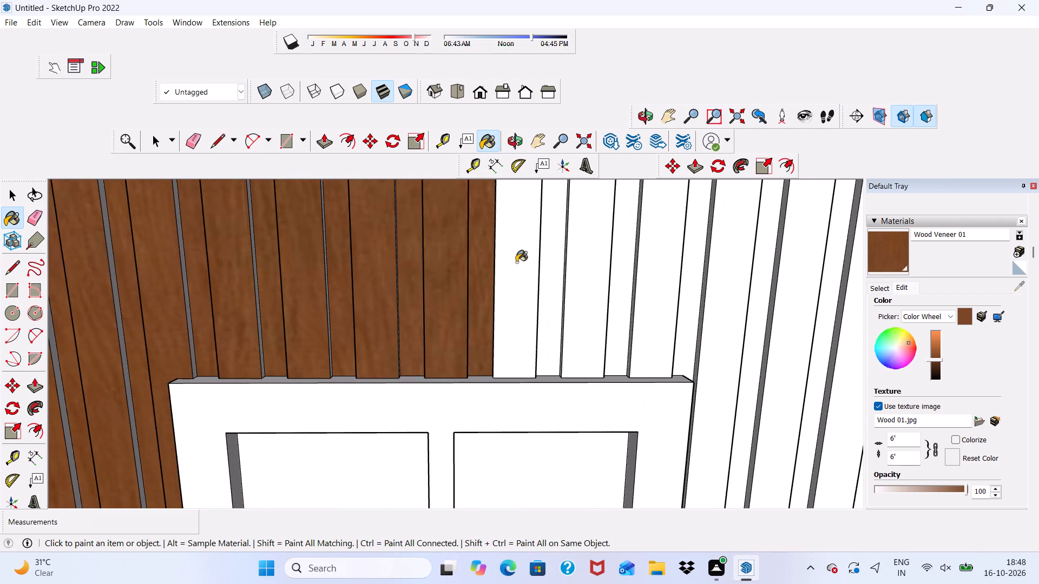
click(549, 292)
click(586, 307)
click(617, 311)
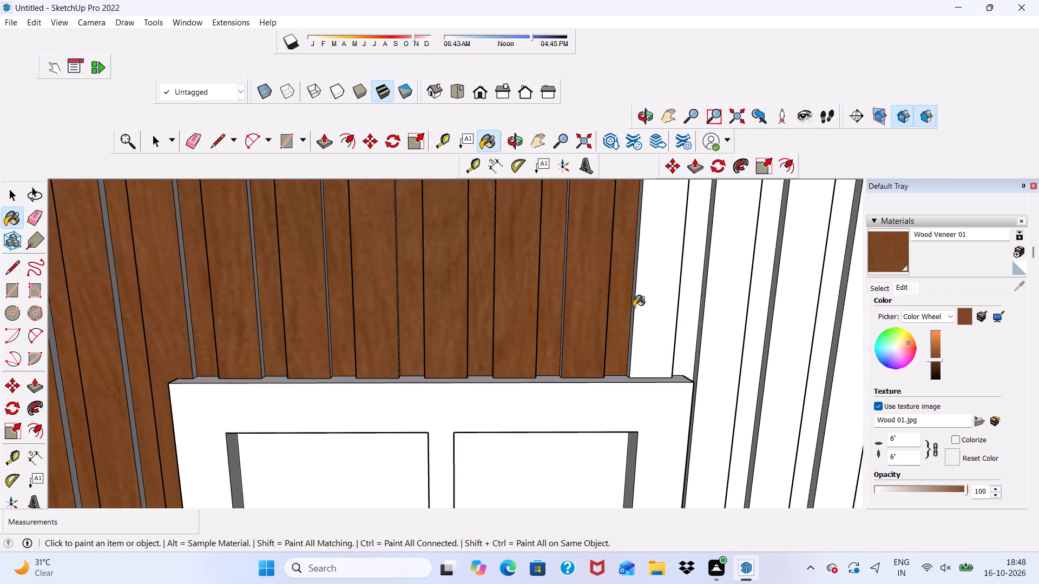
click(640, 302)
click(691, 313)
click(709, 319)
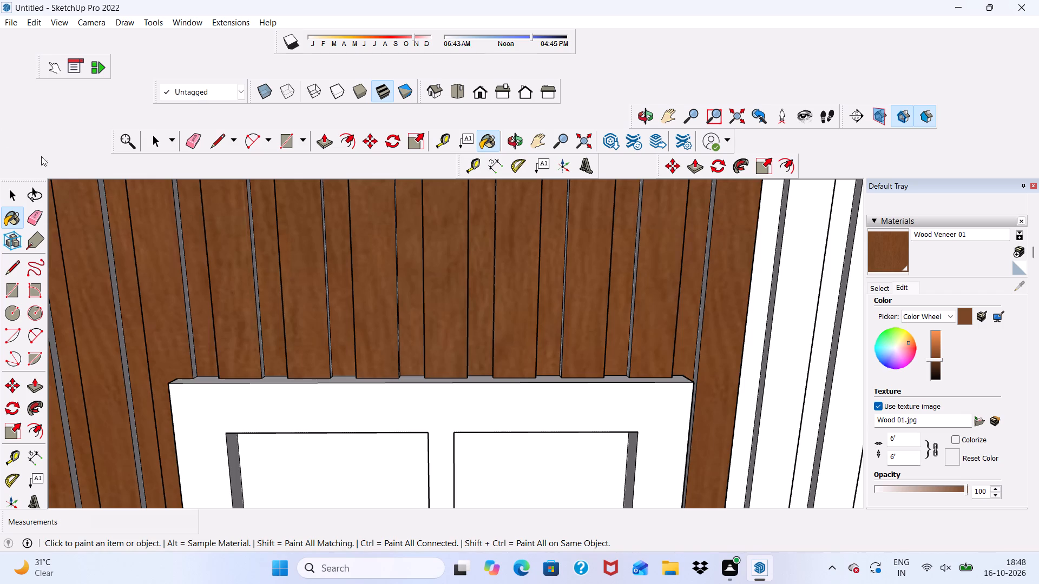
Paint the first group of white slats and recesses beyond the middle-floor door's far edge with Wood Veneer 01.
scroll(145, 358, down, 11)
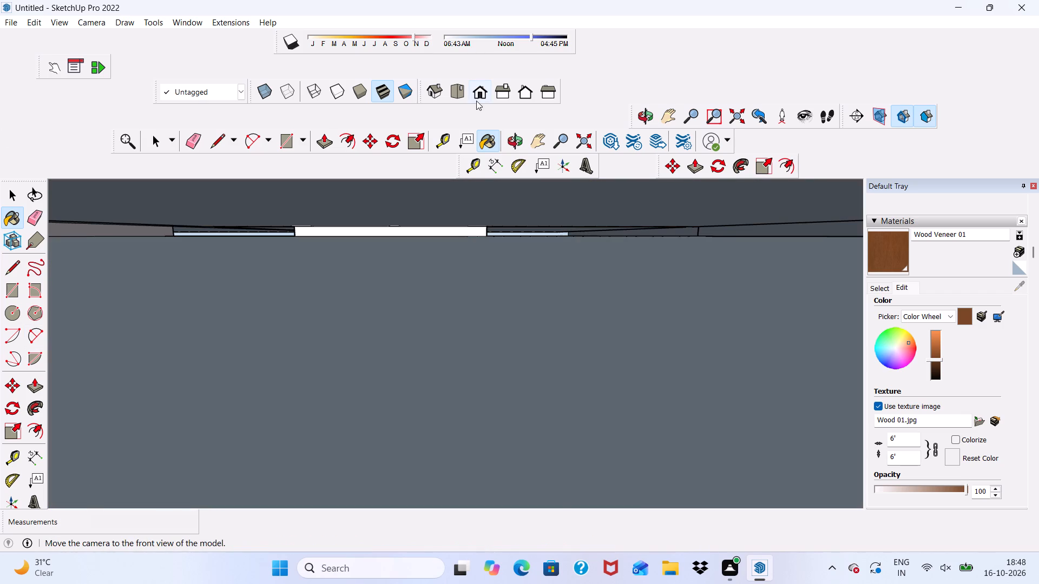
click(474, 93)
scroll(523, 232, down, 6)
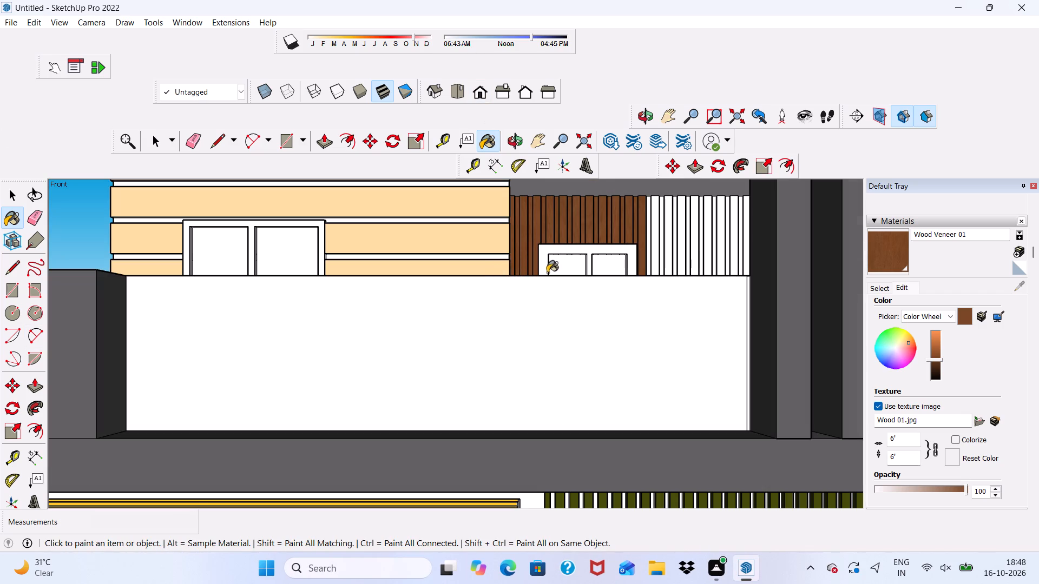
scroll(675, 213, up, 10)
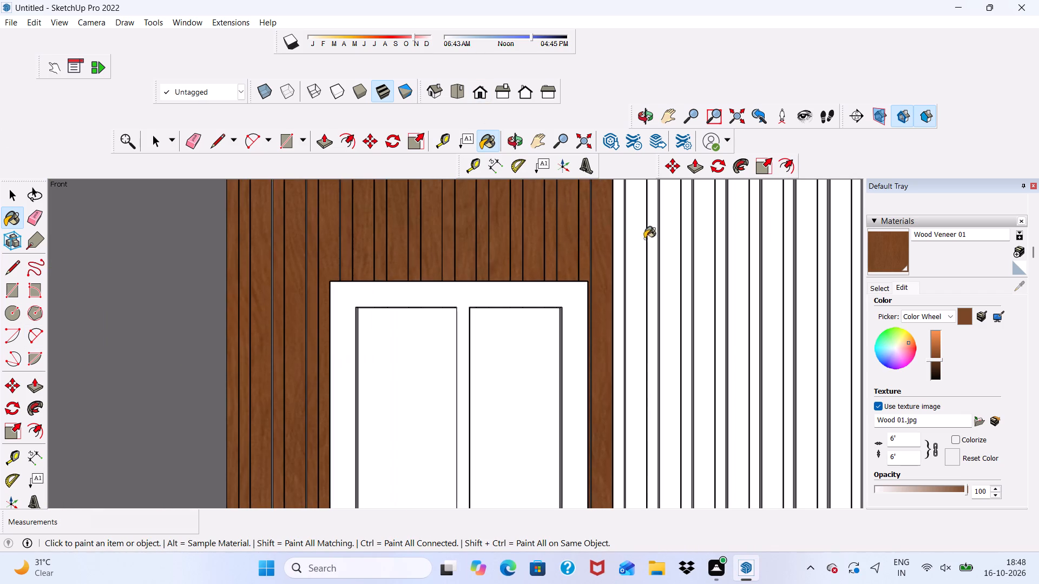
click(617, 232)
click(634, 240)
scroll(654, 249, up, 5)
click(654, 249)
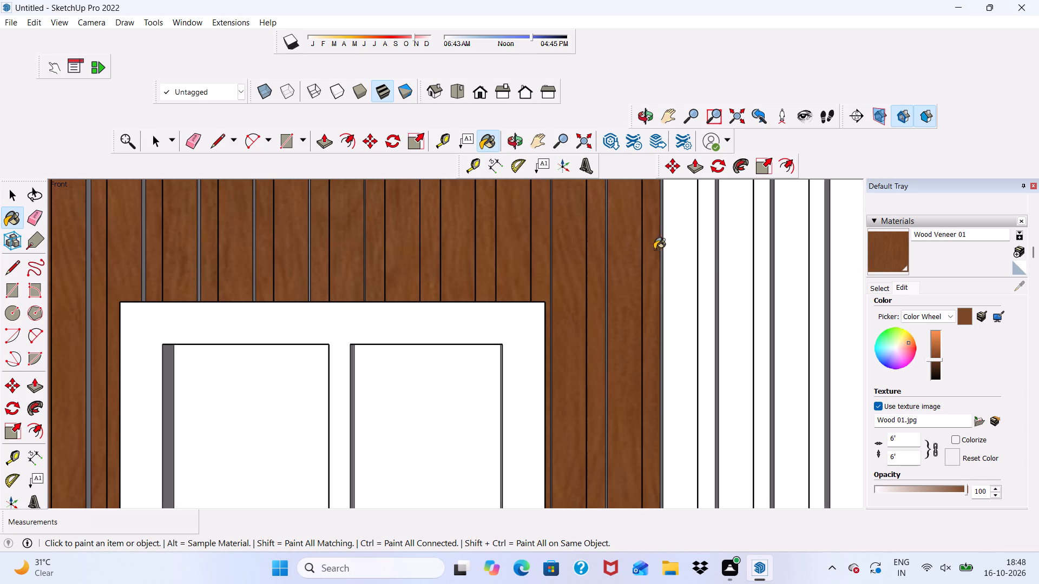
click(669, 252)
click(711, 274)
click(721, 276)
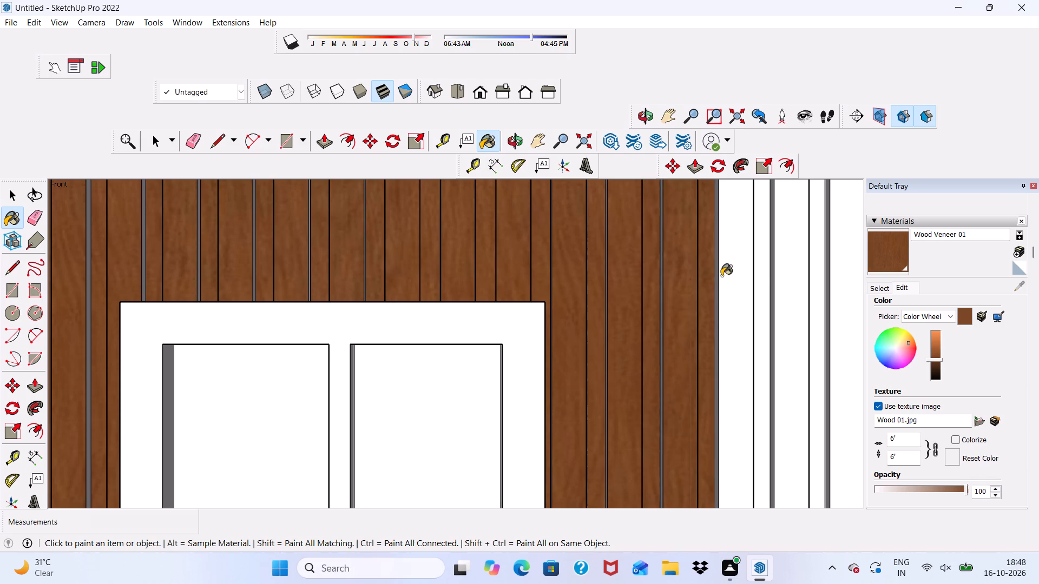
click(763, 280)
drag(773, 282, 781, 286)
click(782, 286)
Paint the next white slat toward the far side wall, with its side face and adjoining recesses, in Wood Veneer 01.
scroll(694, 260, down, 2)
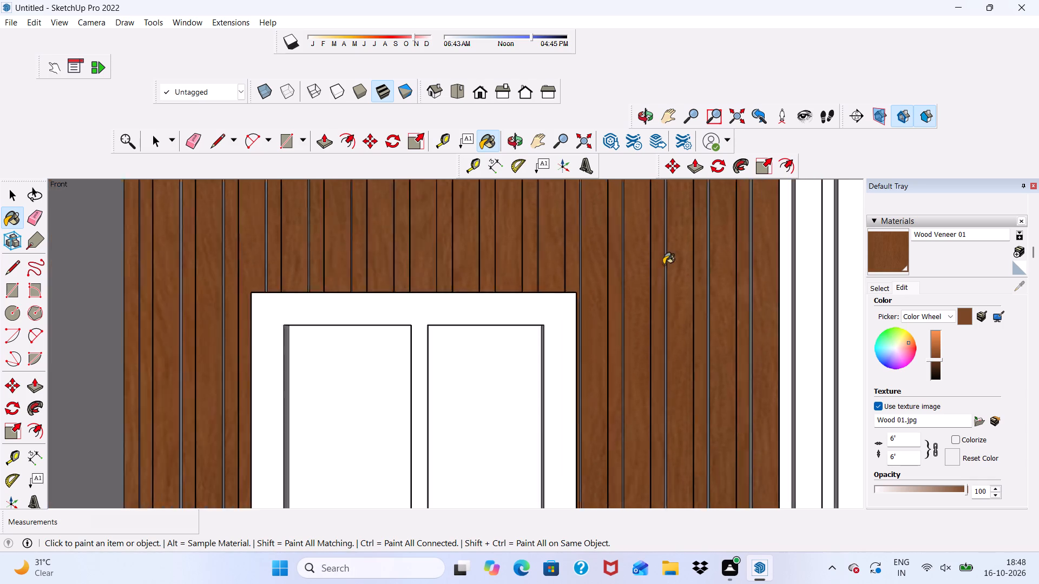
scroll(663, 264, down, 10)
click(483, 85)
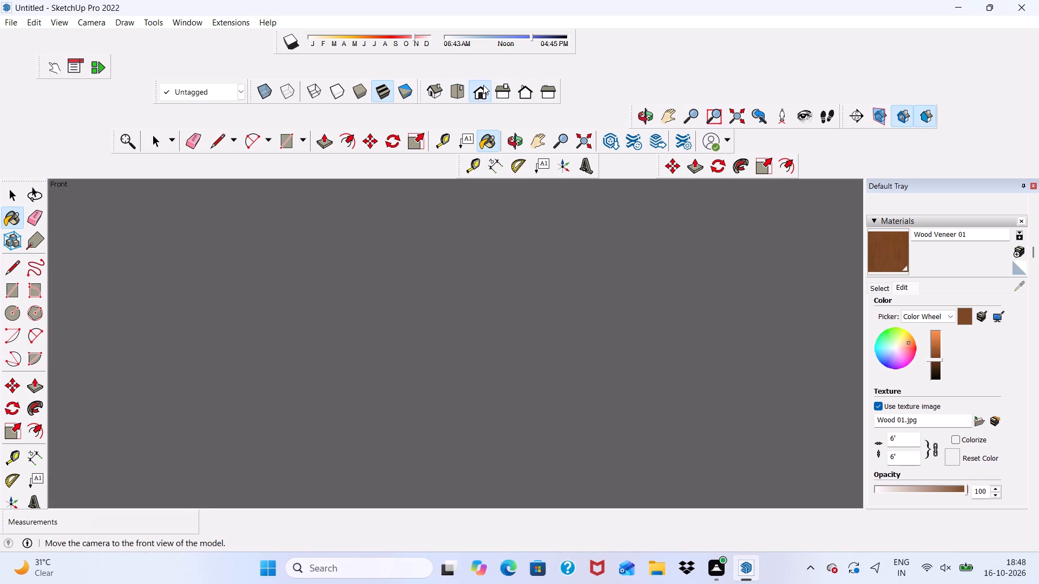
scroll(424, 160, down, 20)
scroll(424, 160, down, 14)
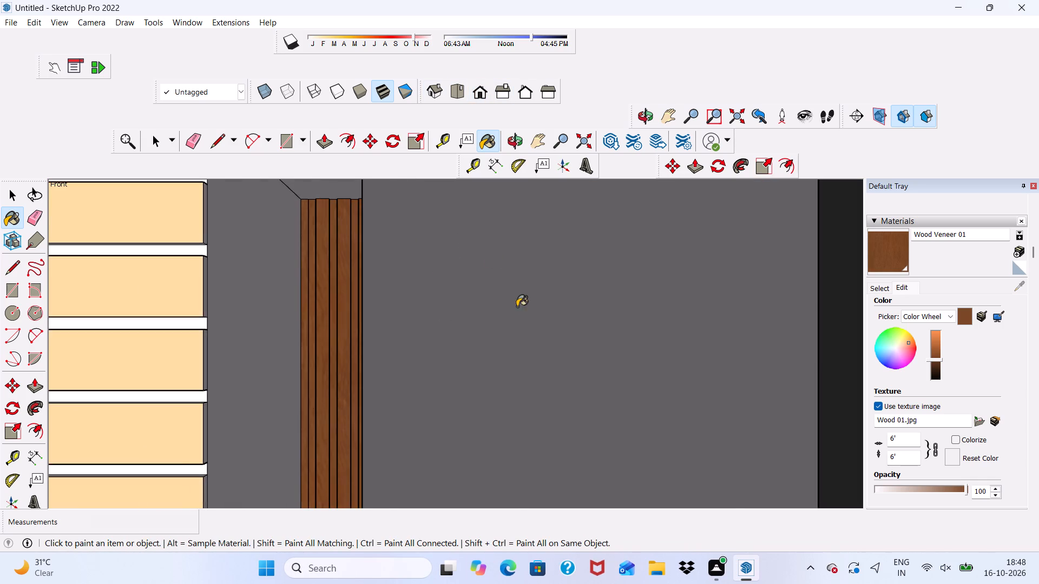
scroll(517, 307, down, 4)
scroll(340, 329, up, 1)
scroll(321, 322, down, 3)
middle_drag(321, 326, 411, 366)
scroll(527, 284, up, 7)
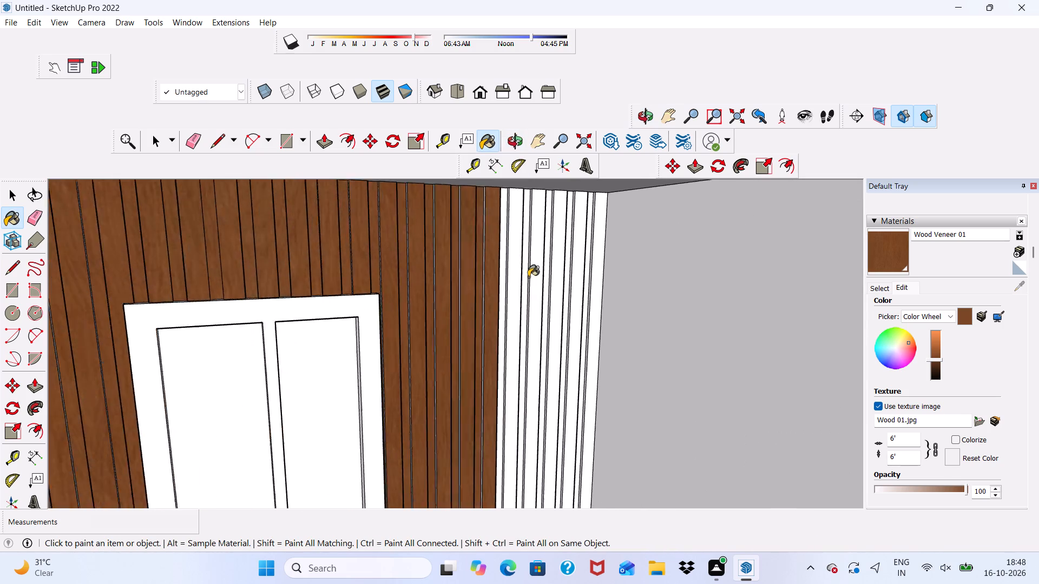
scroll(528, 277, up, 7)
click(488, 238)
click(499, 249)
click(507, 255)
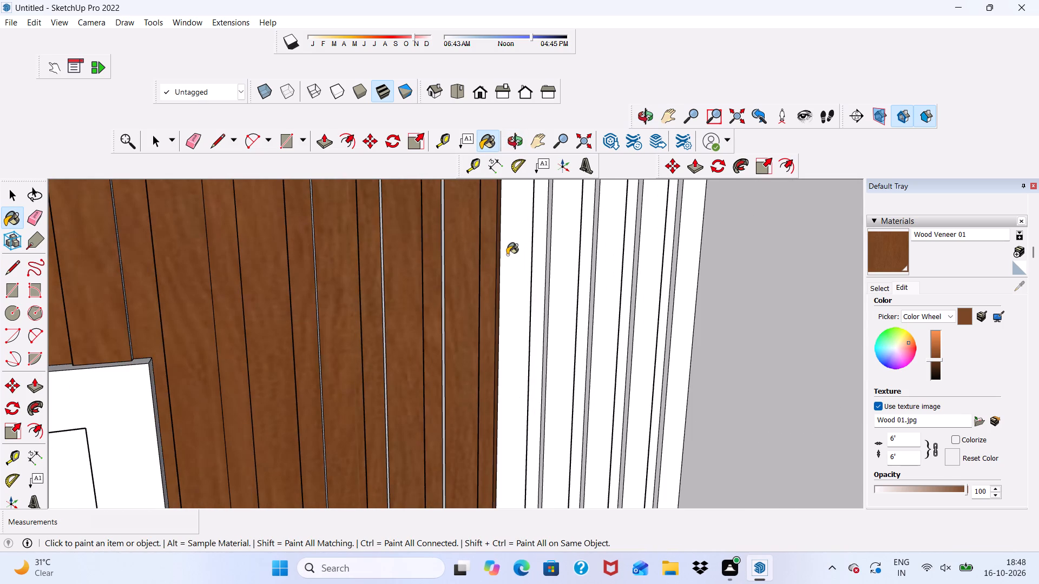
click(540, 261)
click(549, 263)
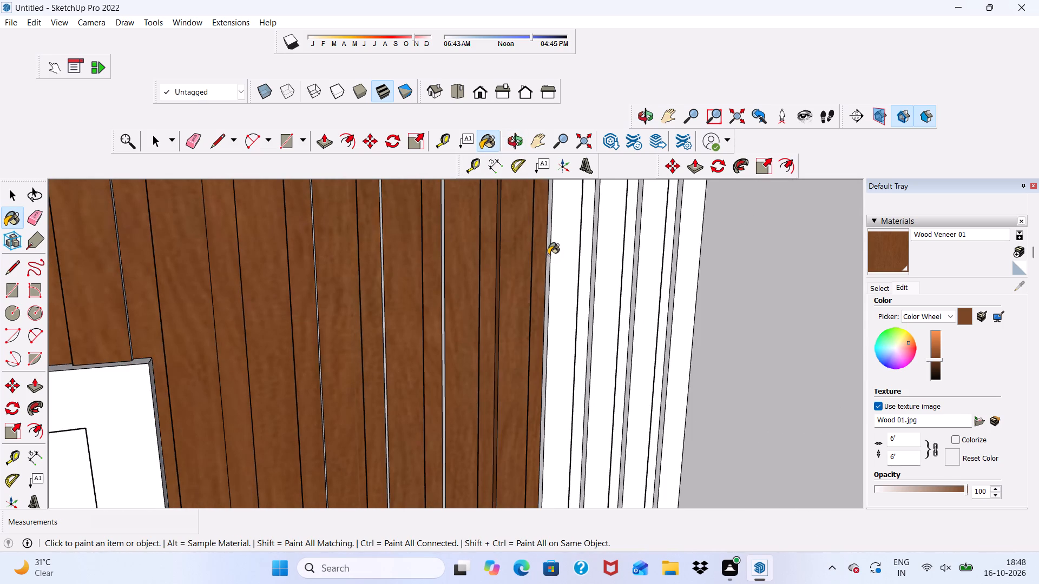
Paint the next white slats toward the middle floor's far side wall, with side faces and recesses, in Wood Veneer 01.
click(548, 255)
click(553, 256)
click(582, 260)
scroll(602, 255, up, 5)
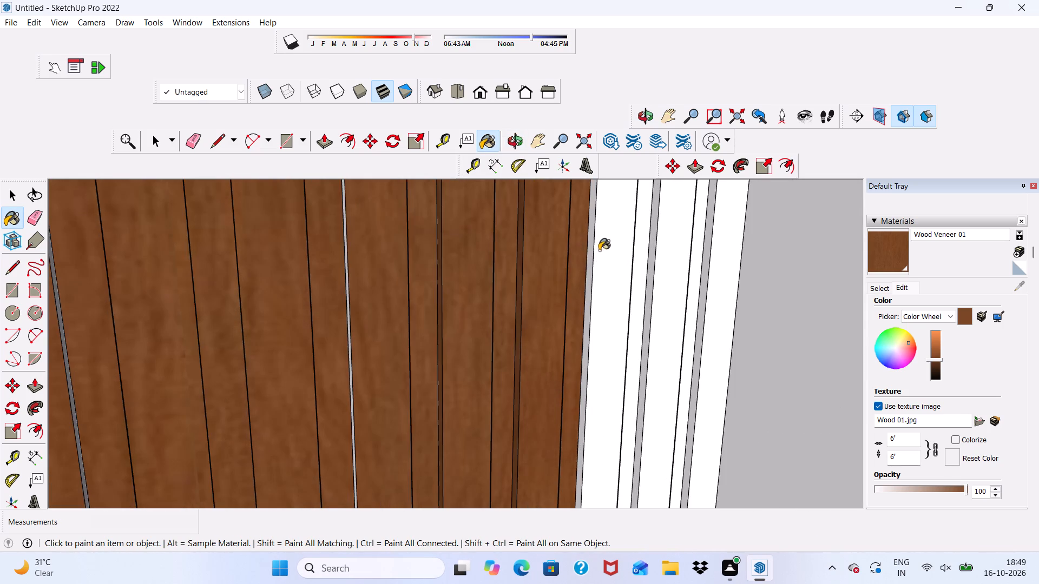
click(589, 236)
click(596, 240)
click(644, 261)
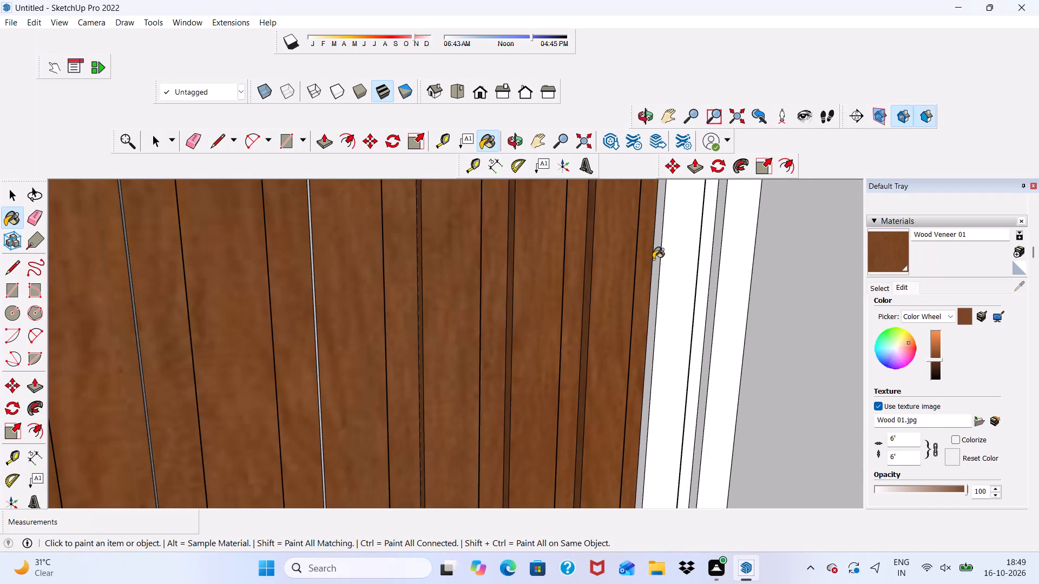
Paint the last white slats, side faces and recesses up to the middle-floor wall's far edge with Wood Veneer 01.
click(653, 259)
click(663, 260)
scroll(660, 260, up, 4)
click(654, 254)
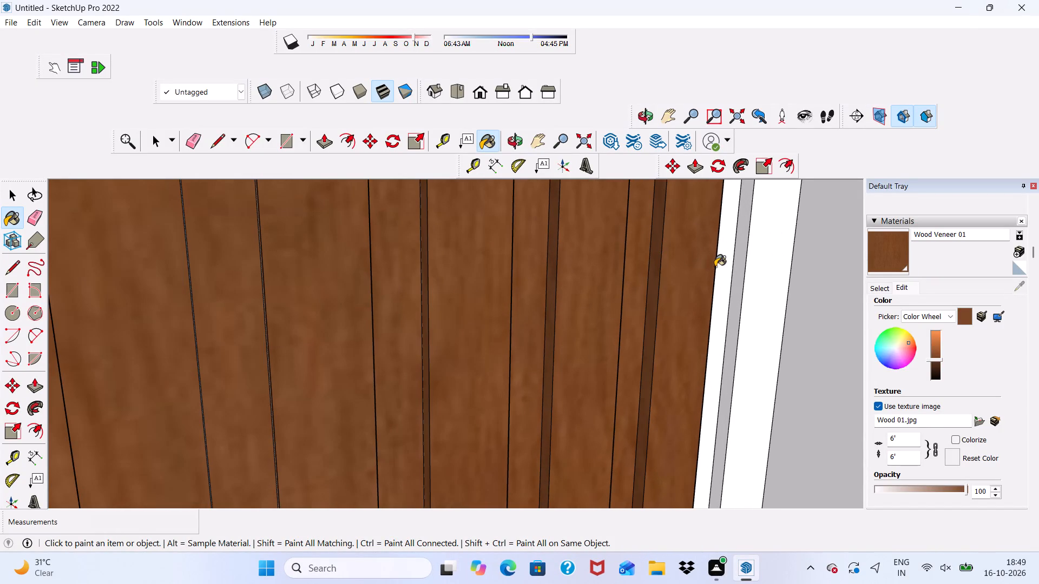
drag(715, 267, 730, 265)
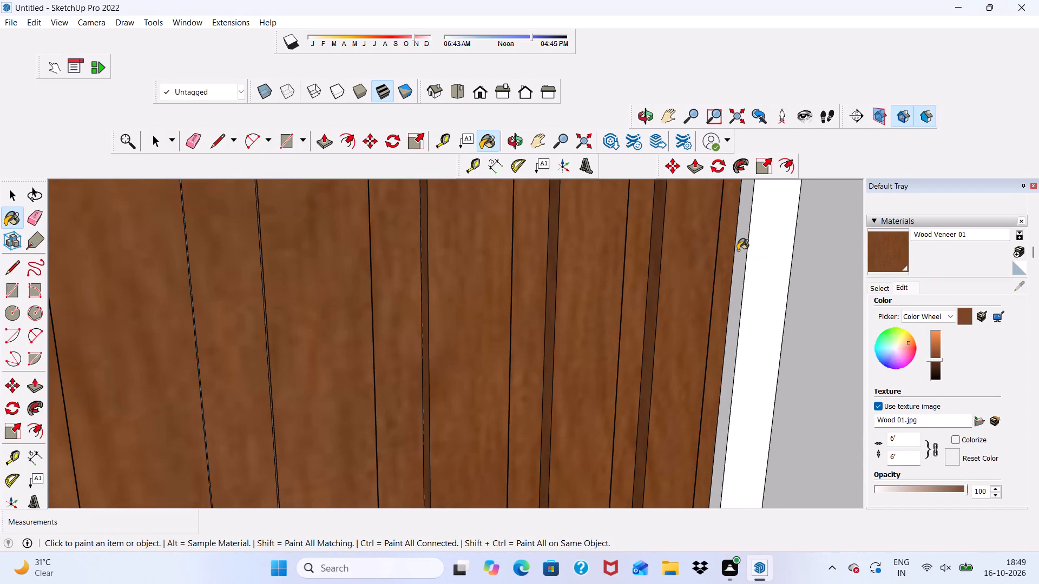
click(738, 250)
click(751, 251)
Paint the unpainted slat side faces midway between the middle-floor door and the far side wall with Wood Veneer 01.
scroll(730, 223, down, 7)
scroll(632, 251, down, 8)
middle_drag(569, 265, 404, 219)
scroll(396, 227, down, 6)
scroll(509, 249, down, 3)
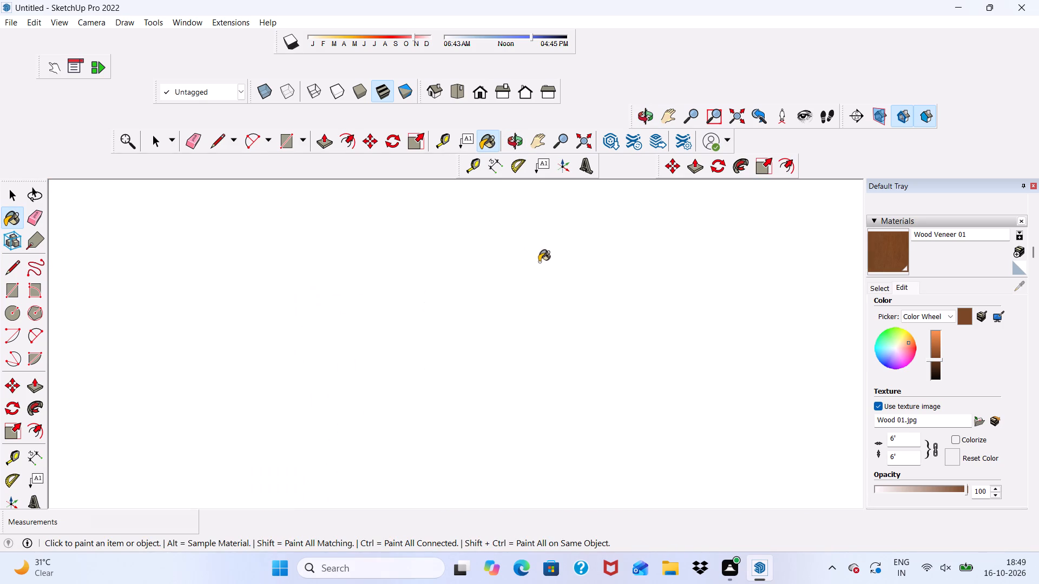
click(472, 97)
scroll(561, 200, down, 6)
middle_drag(586, 253, 604, 298)
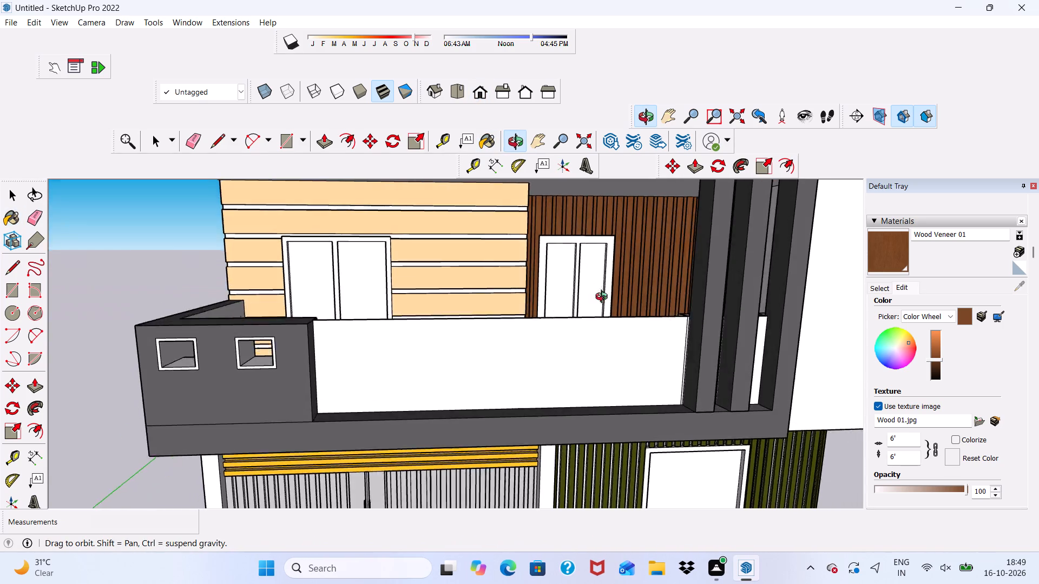
middle_drag(604, 298, 622, 314)
scroll(615, 202, up, 12)
scroll(646, 239, up, 5)
scroll(761, 233, up, 4)
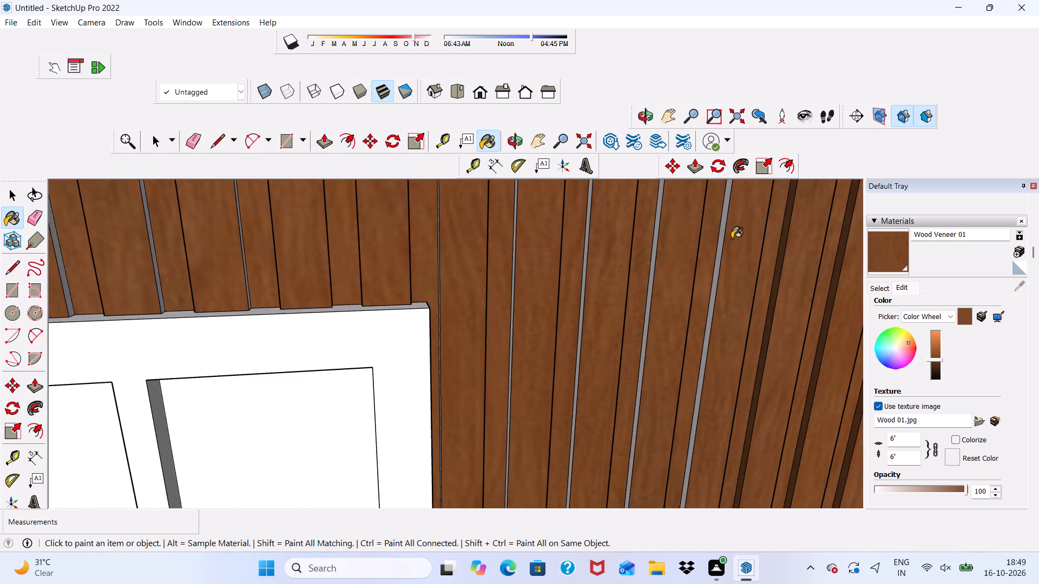
scroll(729, 240, up, 5)
click(721, 230)
click(613, 224)
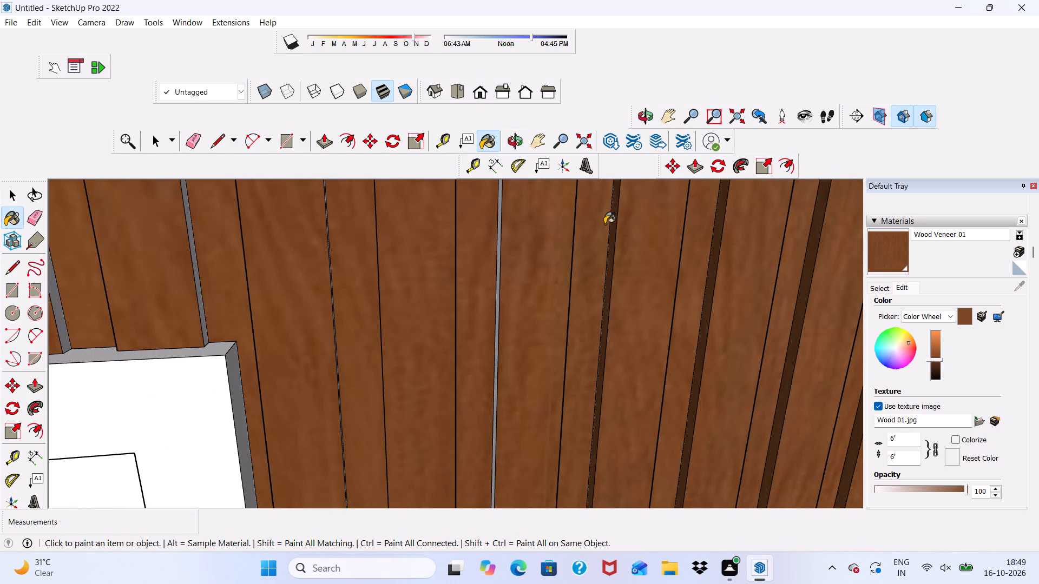
scroll(500, 240, up, 2)
click(498, 232)
Paint the remaining slat side faces back to the middle-floor door's far edge with Wood Veneer 01.
scroll(498, 232, down, 6)
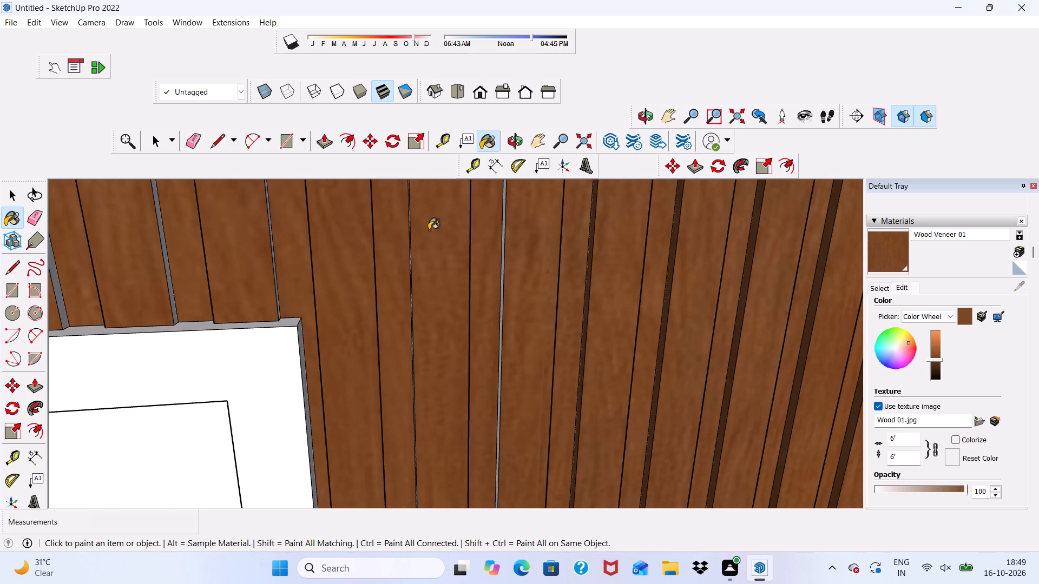
scroll(467, 241, up, 6)
scroll(508, 234, down, 3)
middle_drag(508, 234, 584, 248)
scroll(511, 241, up, 4)
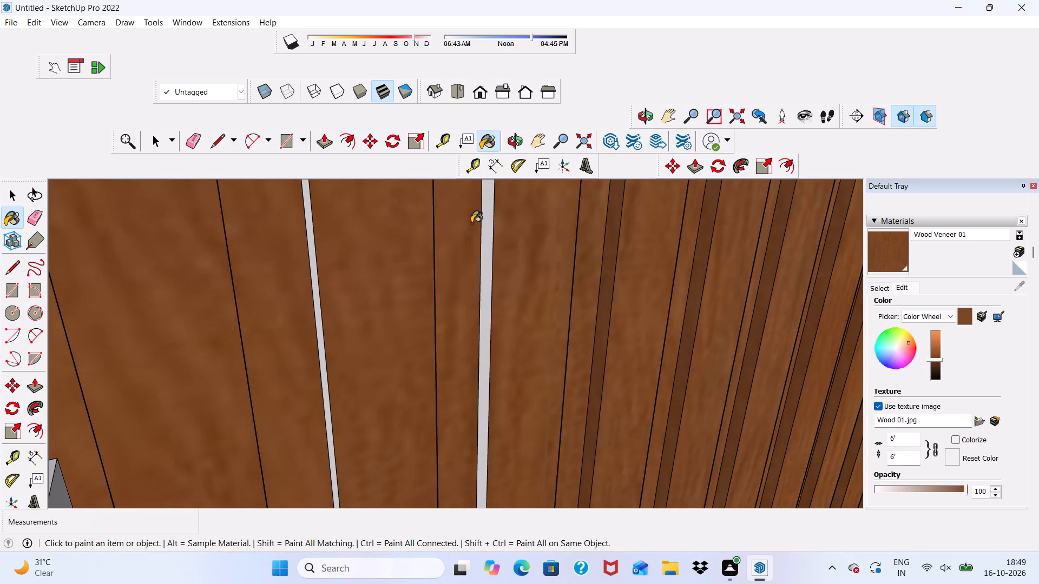
click(490, 222)
click(310, 244)
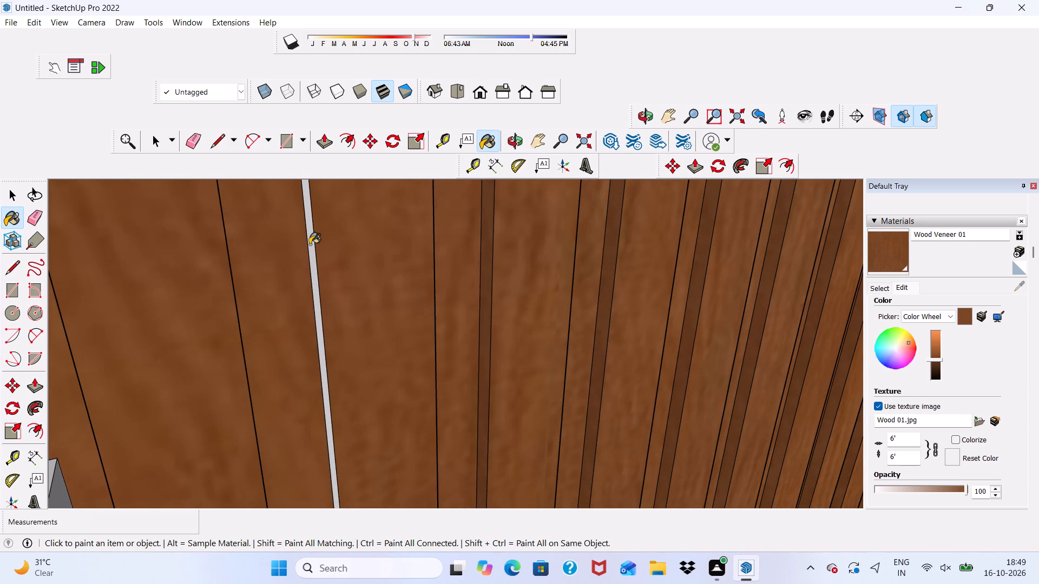
scroll(321, 269, down, 17)
scroll(349, 271, up, 8)
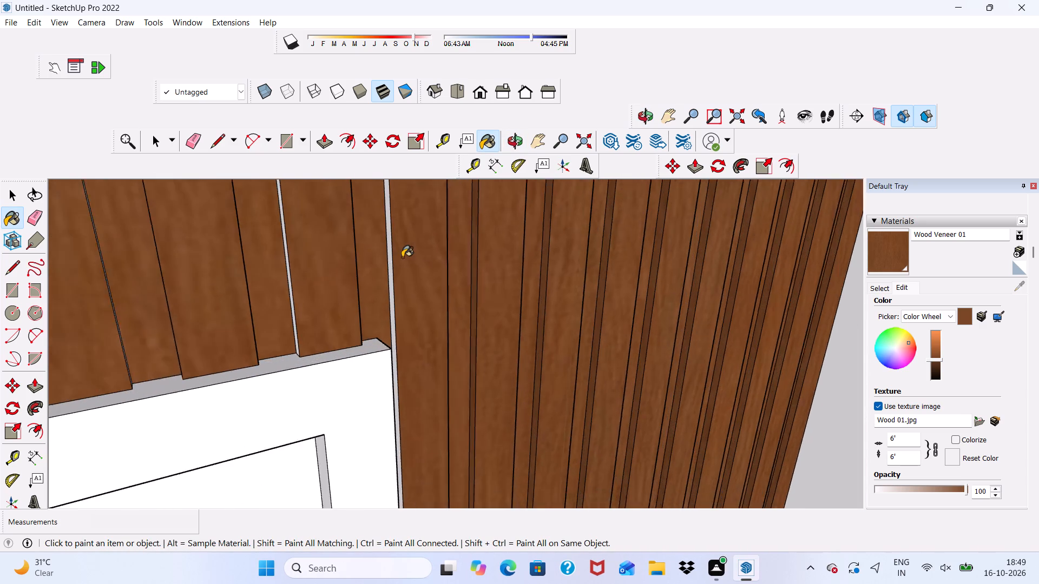
scroll(402, 257, up, 7)
click(377, 251)
Paint the unpainted slat side faces above the middle-floor door, nearest its far edge, with Wood Veneer 01.
scroll(326, 258, down, 13)
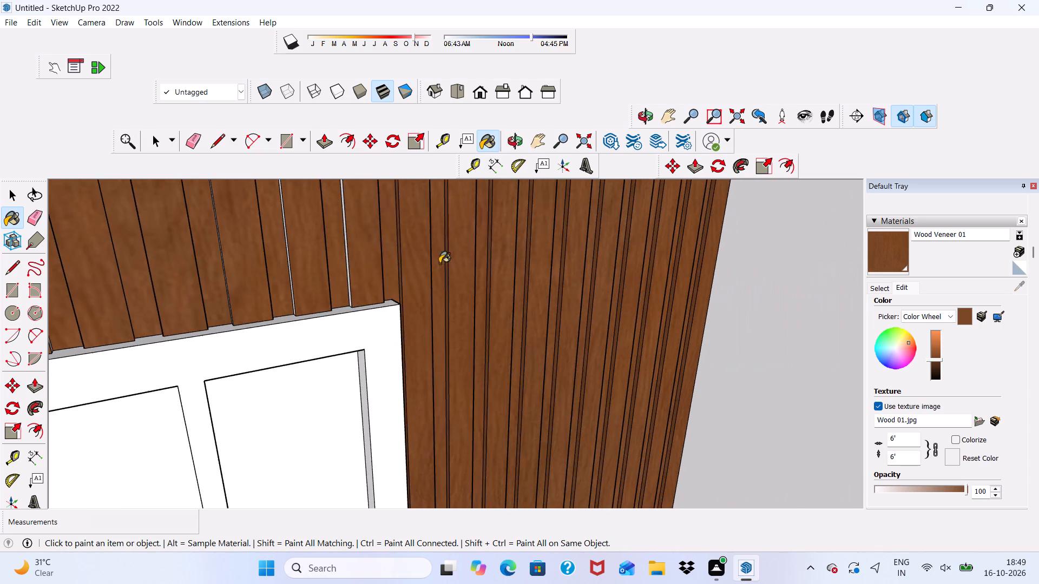
scroll(331, 254, up, 6)
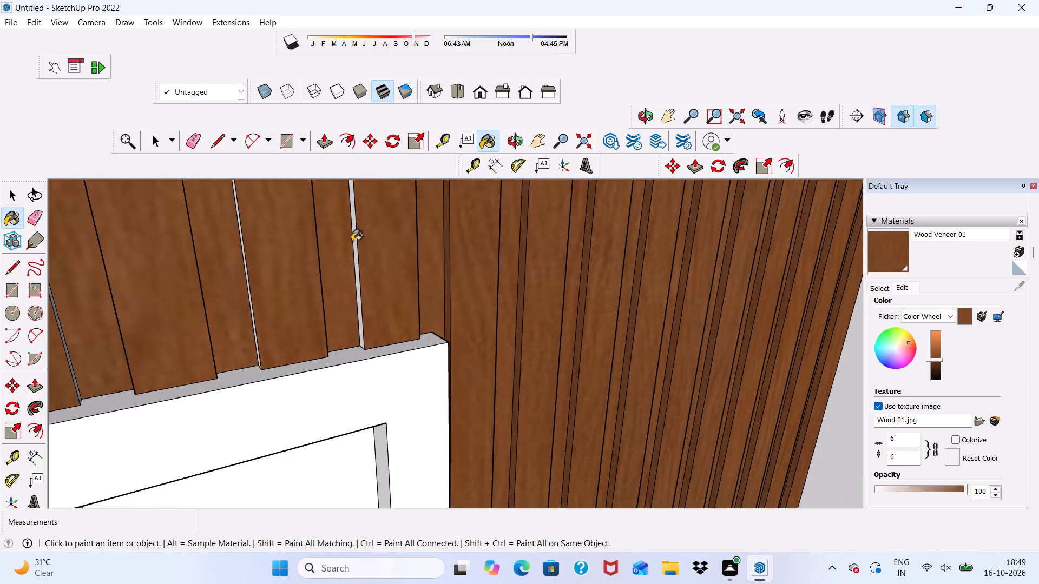
click(352, 241)
scroll(267, 274, up, 4)
scroll(254, 267, down, 1)
scroll(376, 268, up, 2)
click(387, 266)
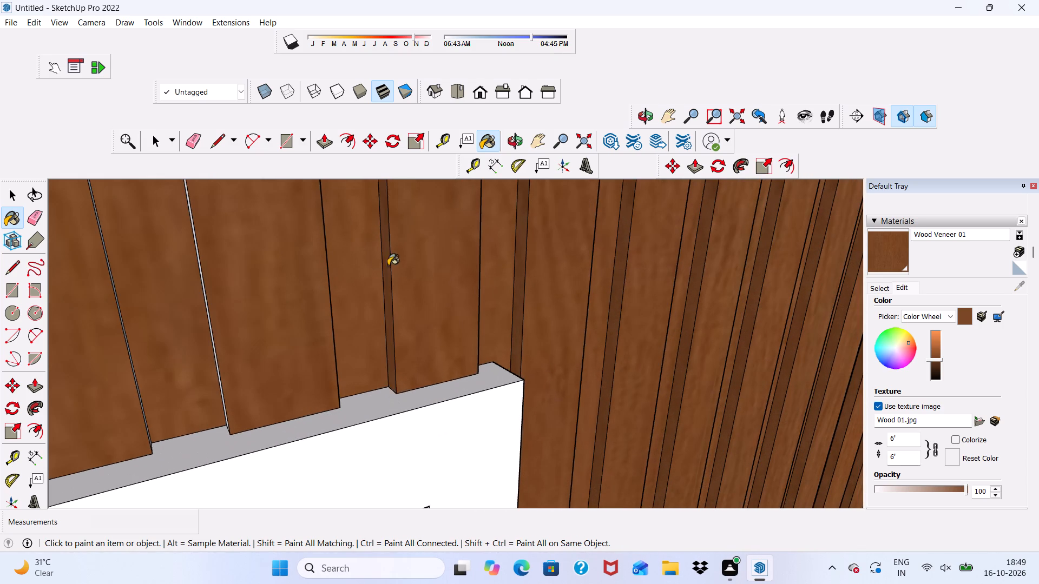
scroll(303, 309, down, 2)
scroll(223, 302, up, 1)
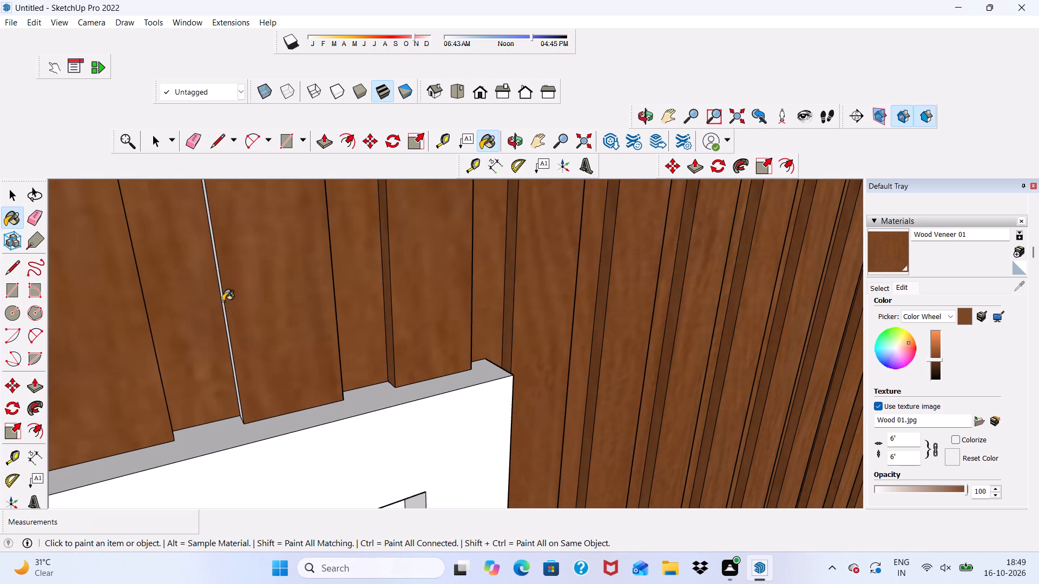
click(221, 302)
click(222, 302)
scroll(226, 303, down, 1)
middle_drag(226, 303, 313, 284)
click(238, 296)
Examine the upper- and middle-floor facade from several angles and distances.
scroll(220, 281, down, 11)
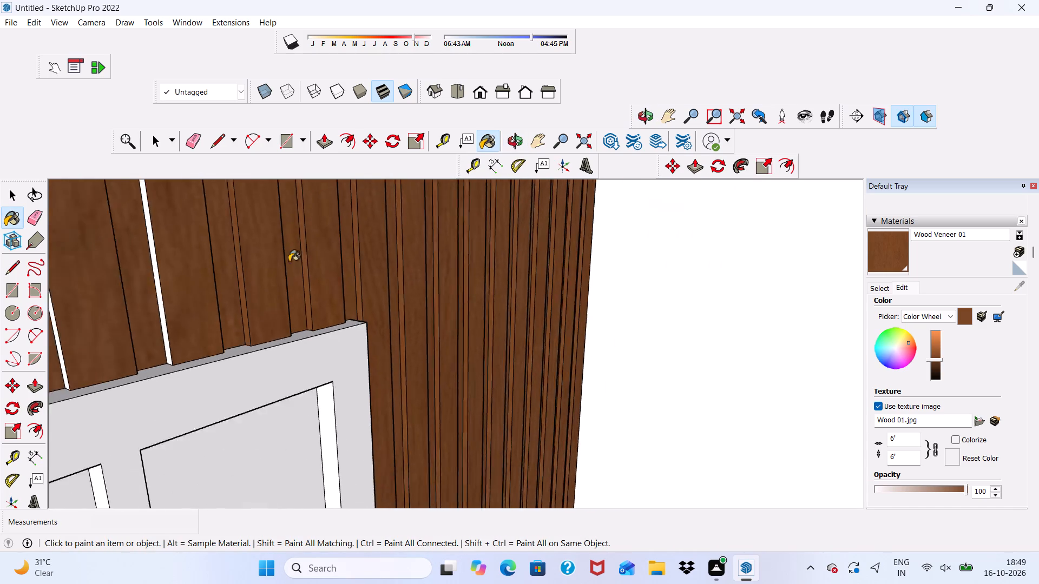
scroll(289, 262, down, 3)
middle_drag(335, 284, 184, 281)
scroll(218, 251, down, 12)
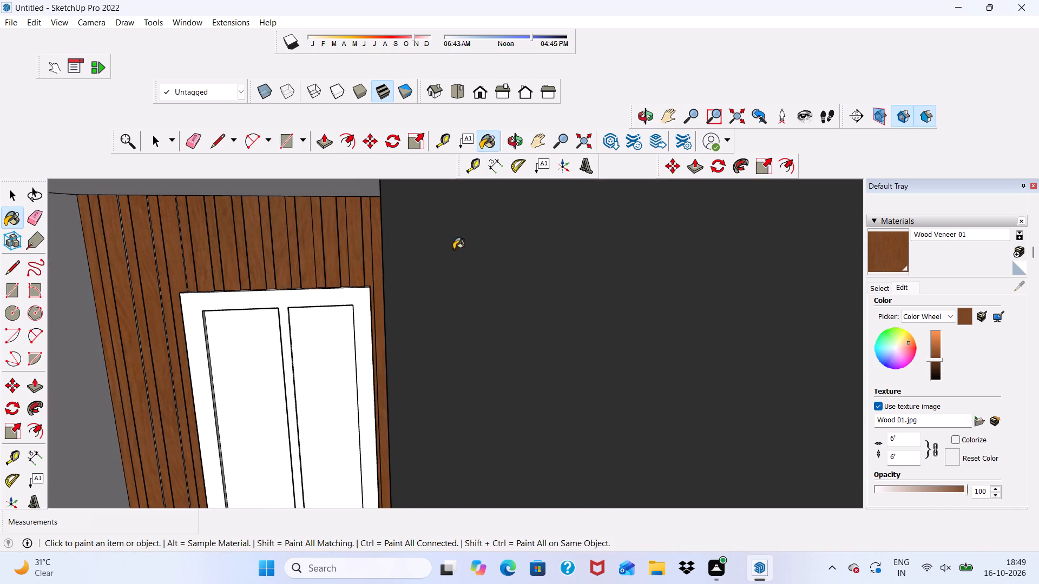
scroll(327, 252, down, 6)
scroll(266, 290, down, 13)
middle_drag(327, 301, 354, 351)
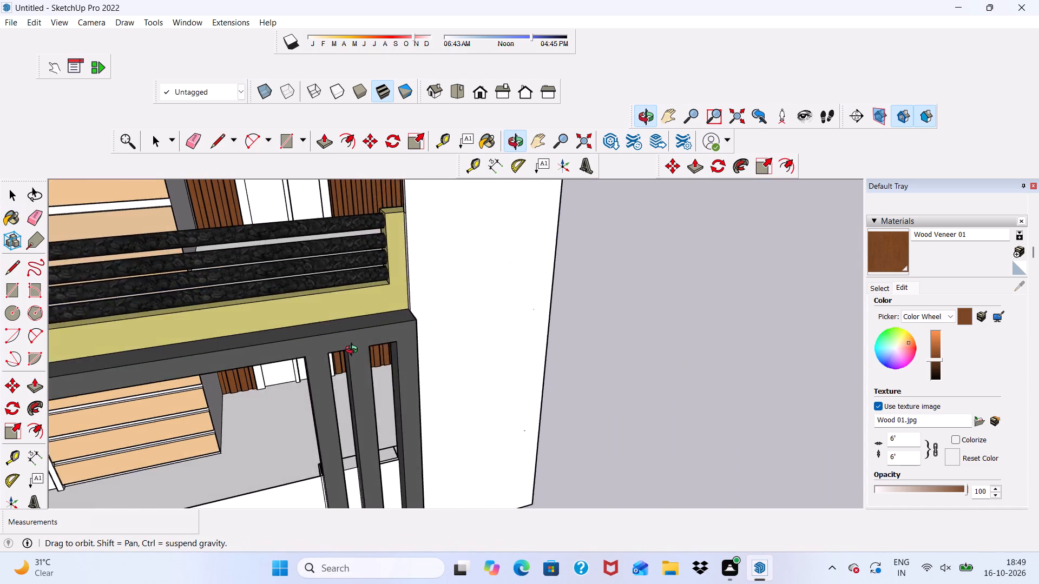
middle_drag(354, 351, 362, 327)
scroll(364, 329, up, 1)
scroll(351, 323, down, 13)
middle_drag(365, 342, 320, 250)
scroll(320, 250, up, 1)
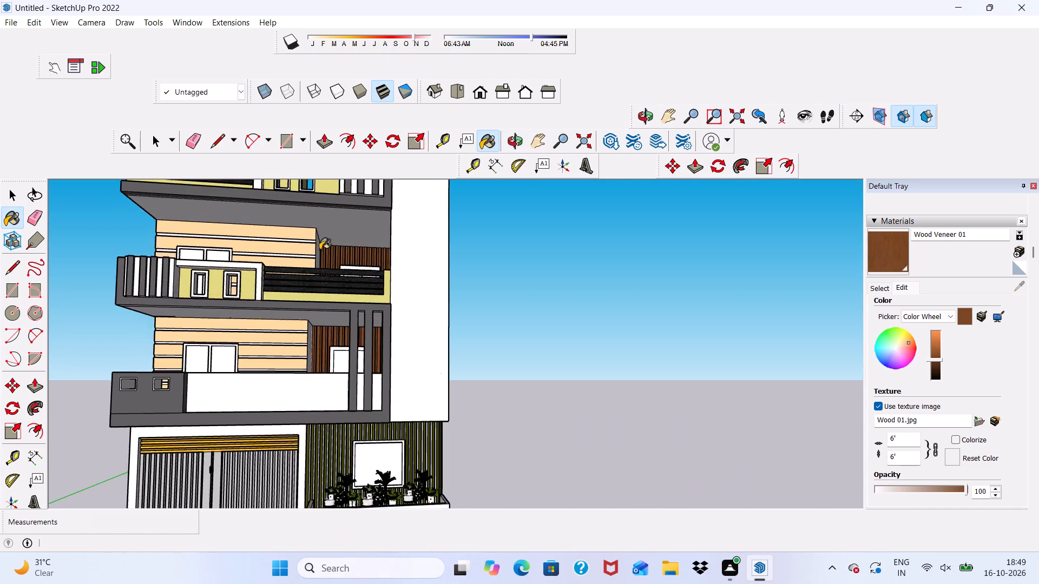
scroll(320, 250, down, 6)
scroll(340, 269, up, 10)
scroll(314, 251, down, 1)
middle_drag(314, 251, 293, 270)
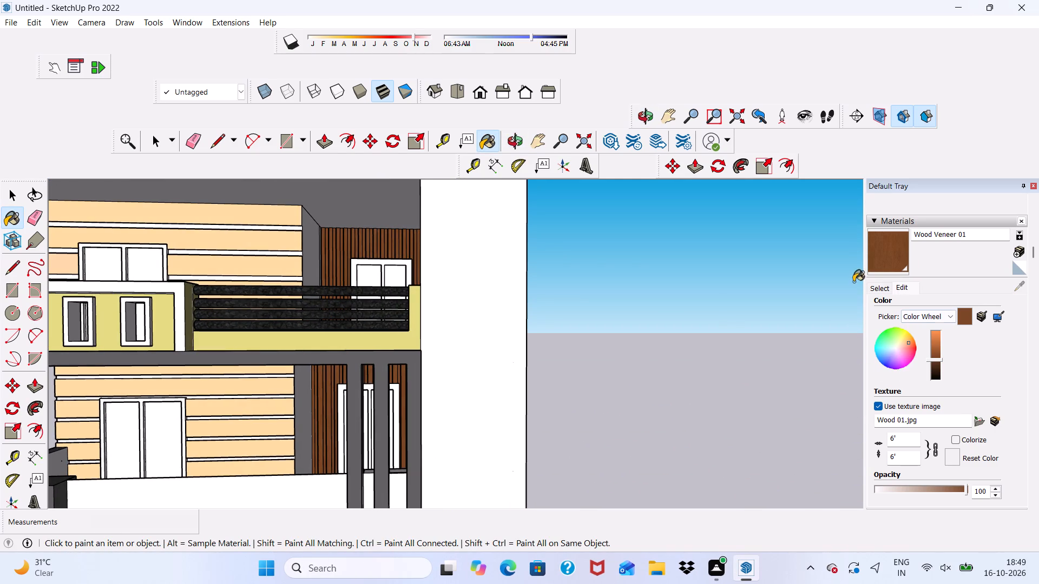
Paint the grey return wall beside the upper-floor slatted wall with 0036_BurlyWood from the Colors-Named materials.
click(883, 289)
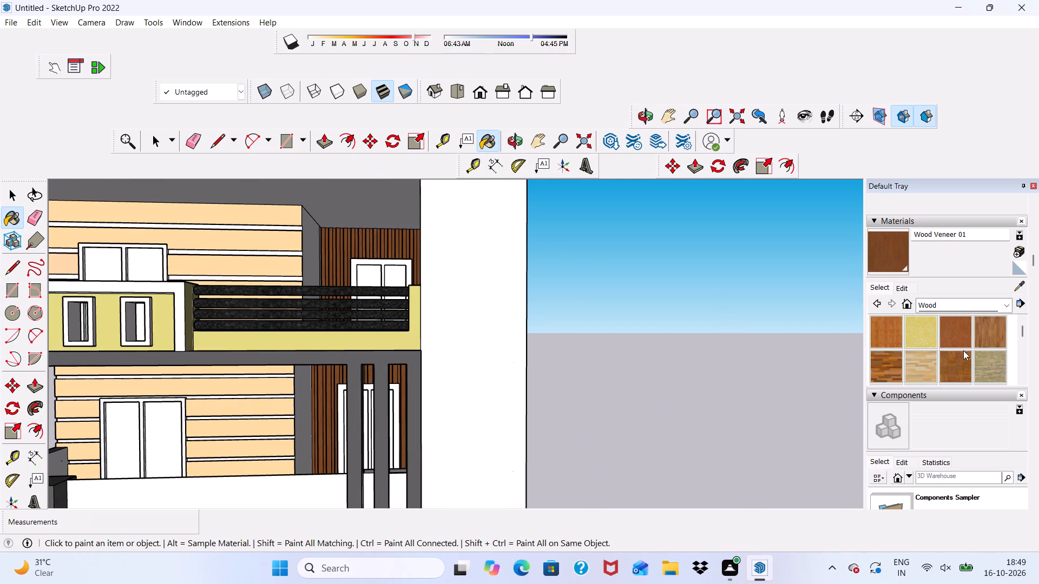
click(1005, 306)
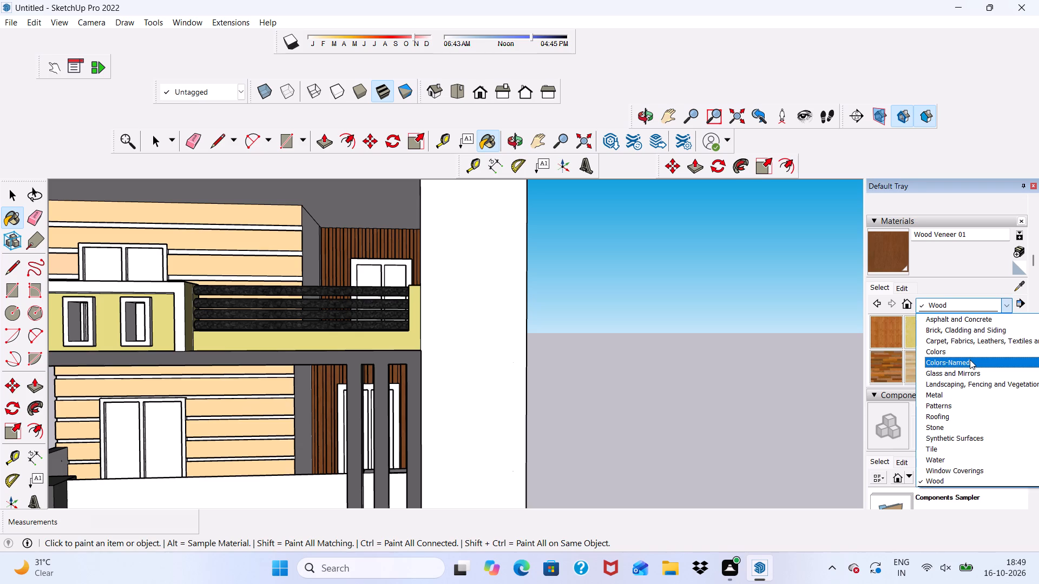
click(970, 360)
scroll(937, 353, down, 1)
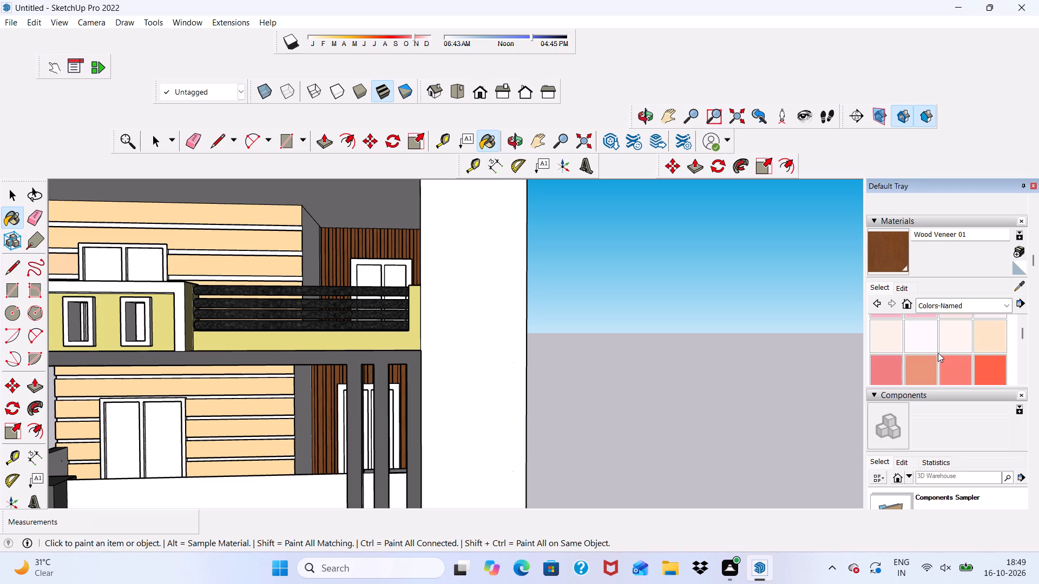
scroll(984, 349, up, 2)
scroll(984, 349, down, 2)
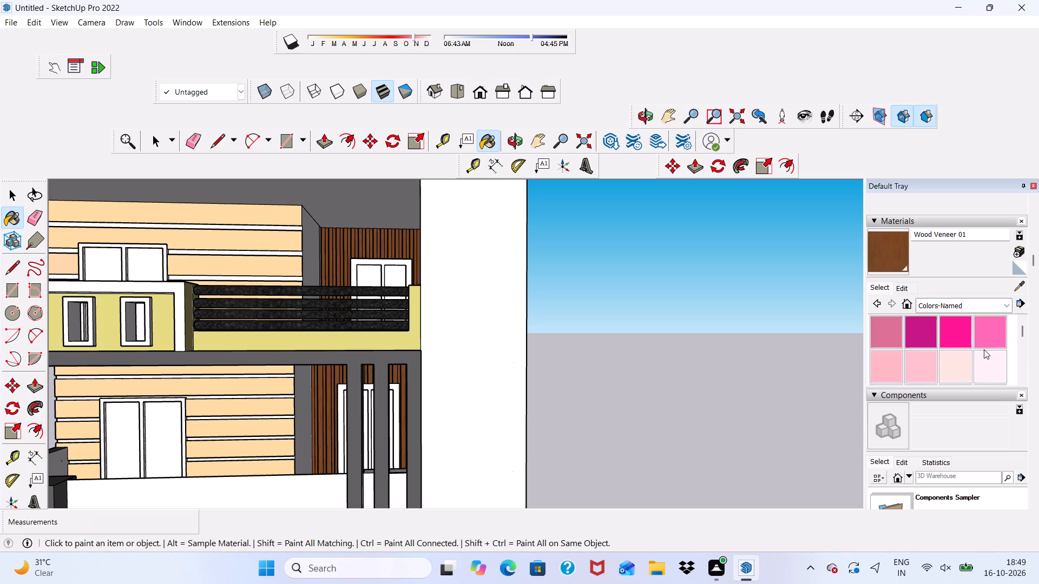
scroll(984, 349, down, 3)
click(979, 351)
scroll(389, 322, up, 2)
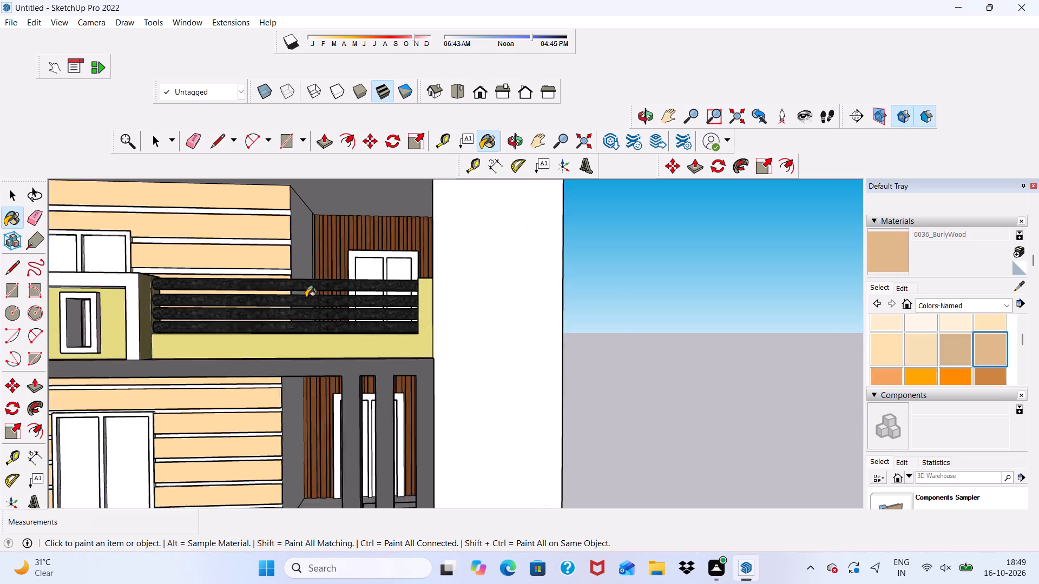
scroll(306, 297, up, 2)
click(297, 237)
Paint the white inner side wall at the opposite end of the upper-floor balcony with 0036_BurlyWood.
scroll(290, 273, down, 6)
middle_drag(295, 280, 438, 310)
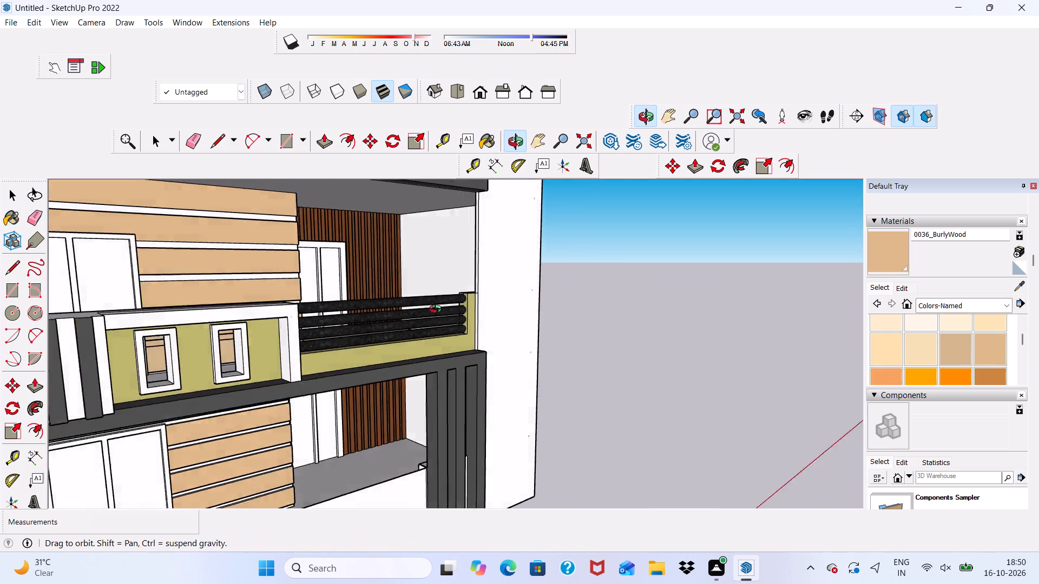
middle_drag(438, 310, 443, 306)
scroll(432, 249, up, 2)
click(432, 248)
Examine the facade and the underside of the slab above the upper-floor balcony.
scroll(436, 263, down, 5)
middle_drag(459, 296, 284, 323)
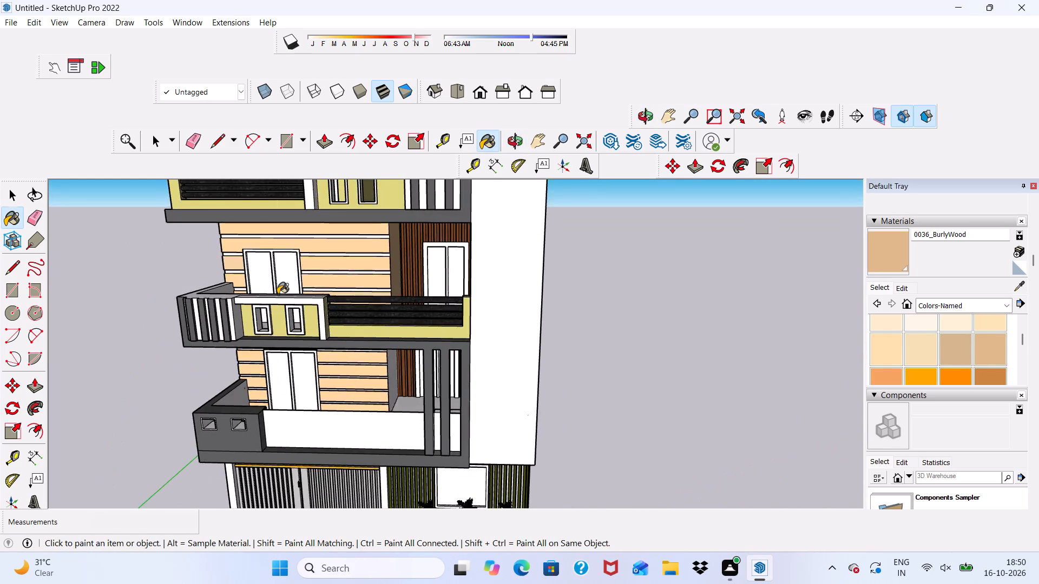
scroll(278, 293, down, 10)
middle_drag(340, 299, 343, 220)
scroll(343, 220, up, 6)
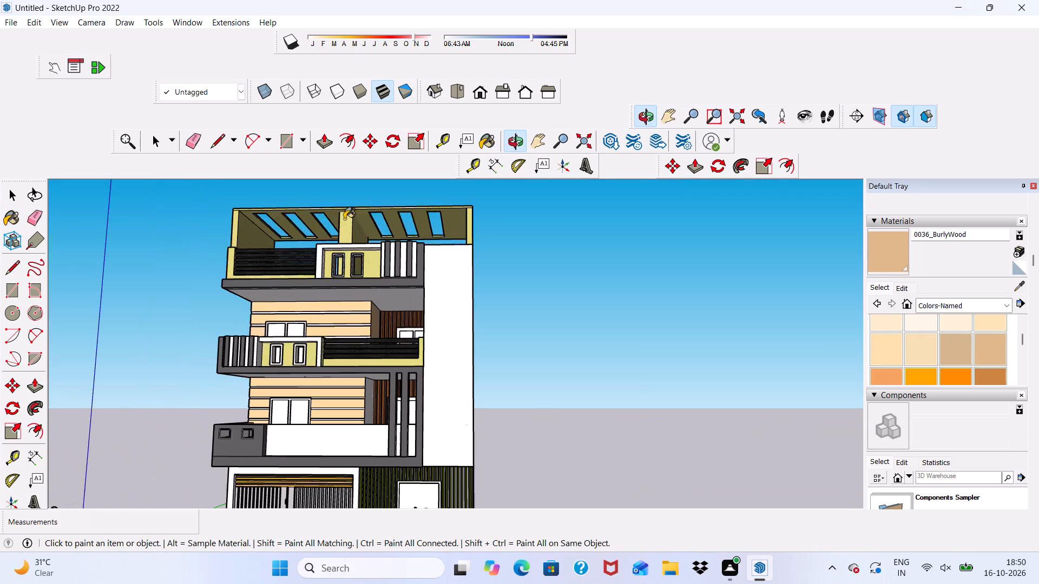
scroll(373, 306, up, 9)
scroll(363, 283, down, 1)
middle_drag(363, 283, 348, 226)
scroll(348, 226, up, 3)
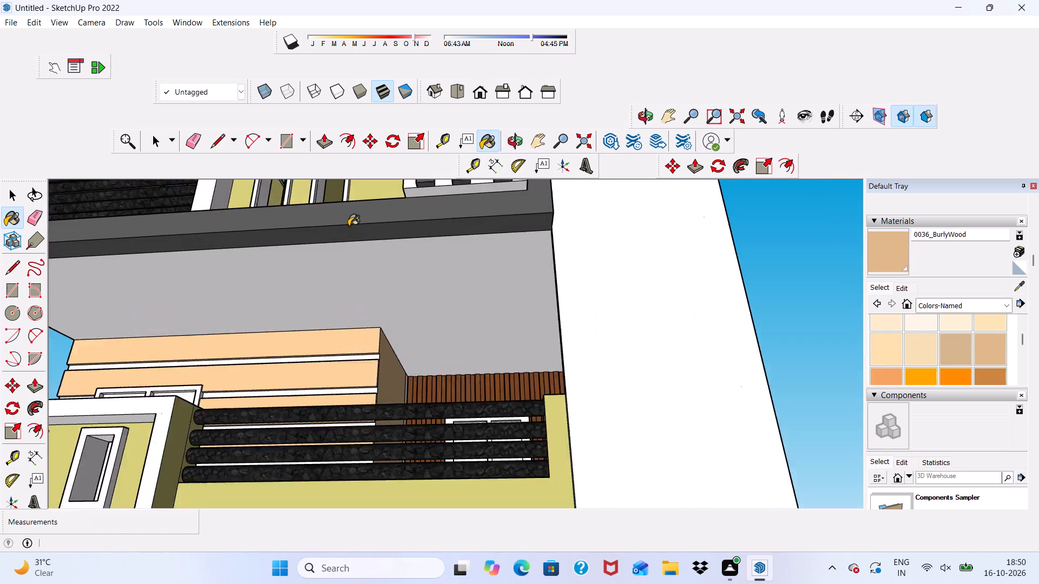
scroll(348, 226, up, 2)
scroll(352, 234, down, 5)
middle_drag(434, 294, 482, 313)
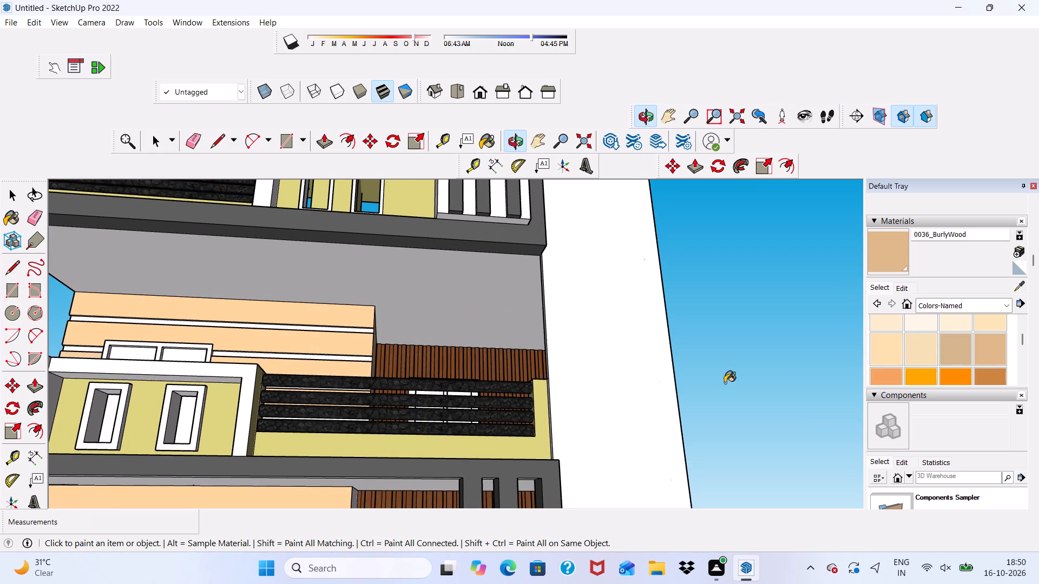
Paint the ceiling above the upper-floor balcony with Beadboard from the Brick, Cladding and Siding materials.
click(1003, 301)
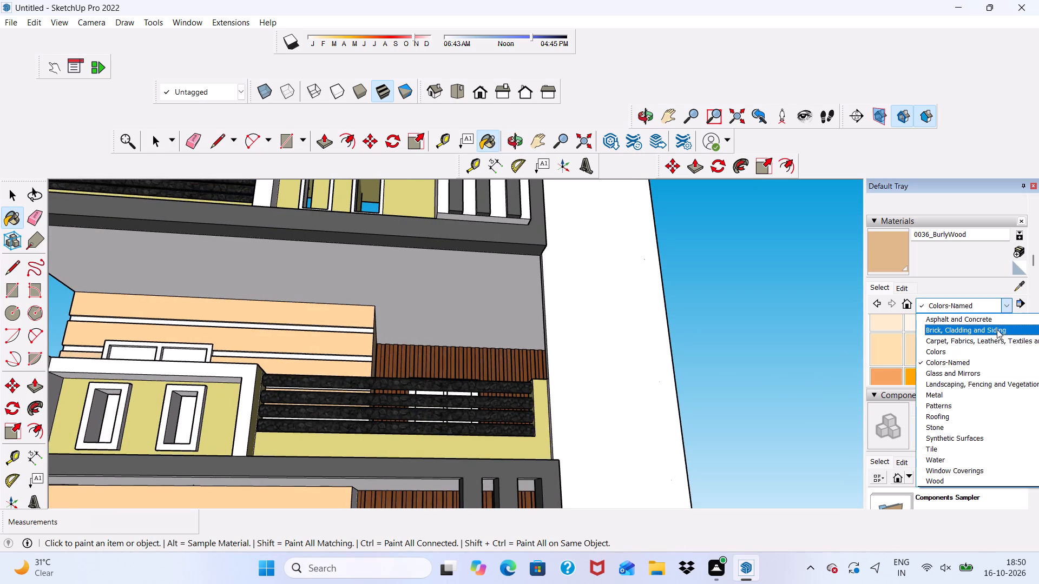
click(991, 332)
scroll(908, 337, down, 1)
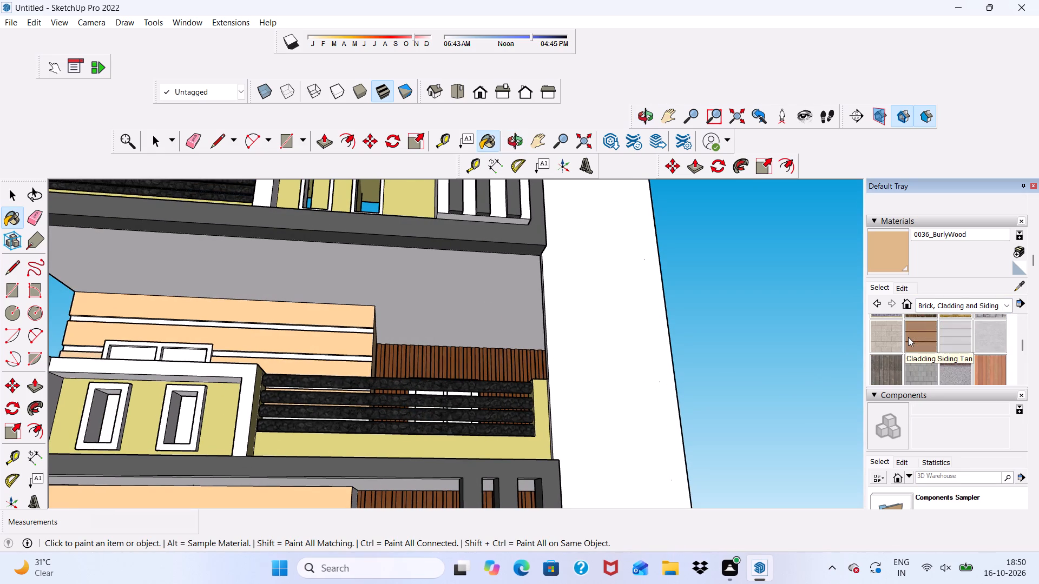
scroll(908, 337, up, 1)
click(889, 324)
scroll(280, 272, up, 2)
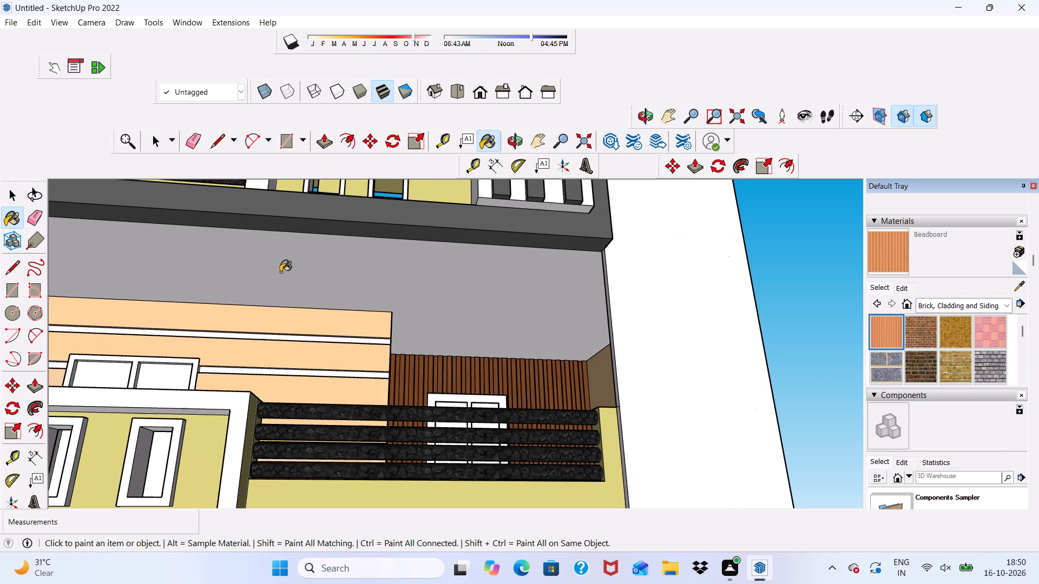
click(280, 272)
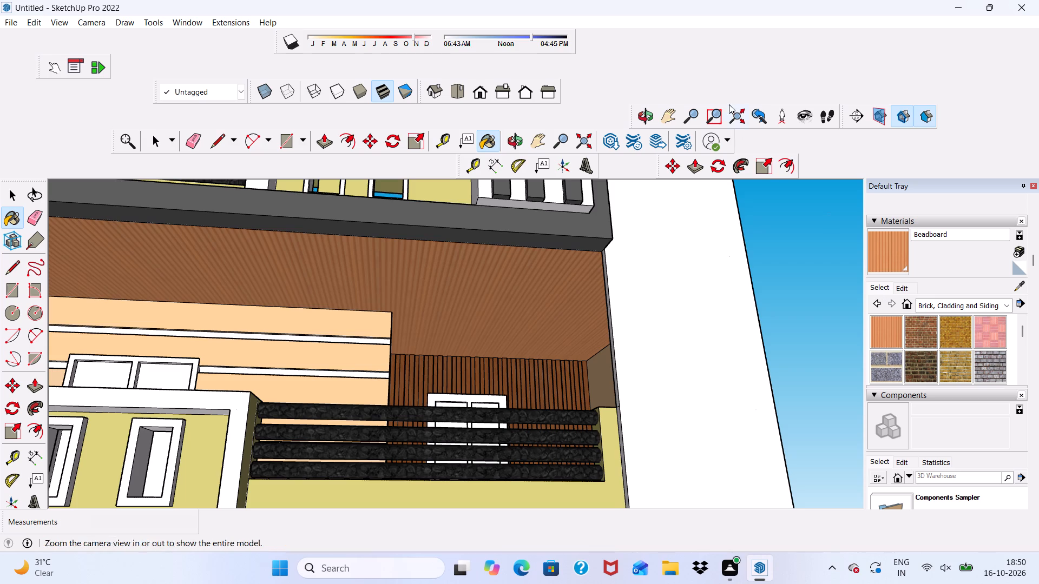
Darken the Beadboard material's colour to a deep dark brown by lowering its brightness.
click(902, 289)
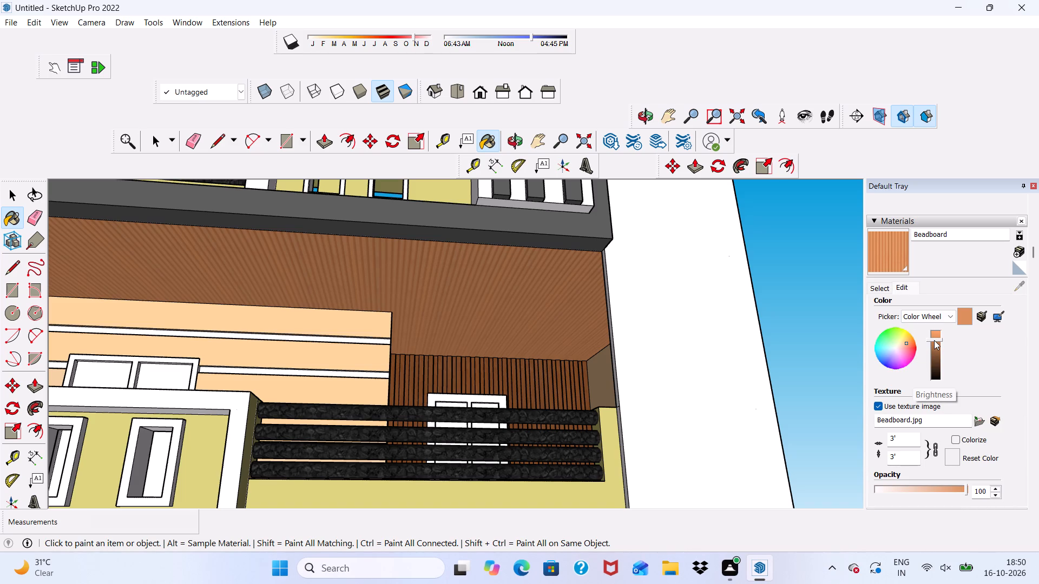
drag(934, 340, 936, 354)
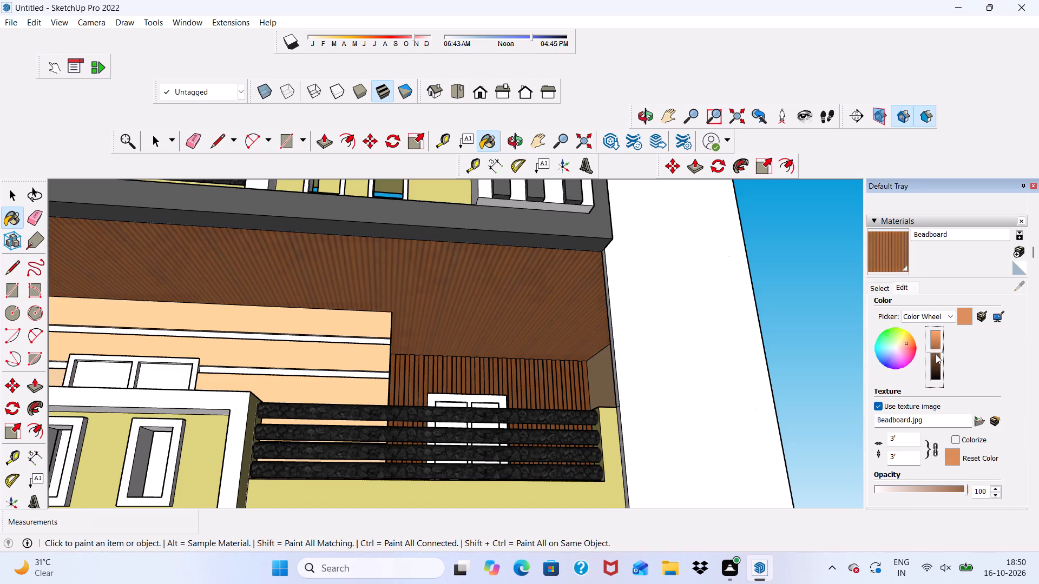
drag(936, 354, 937, 360)
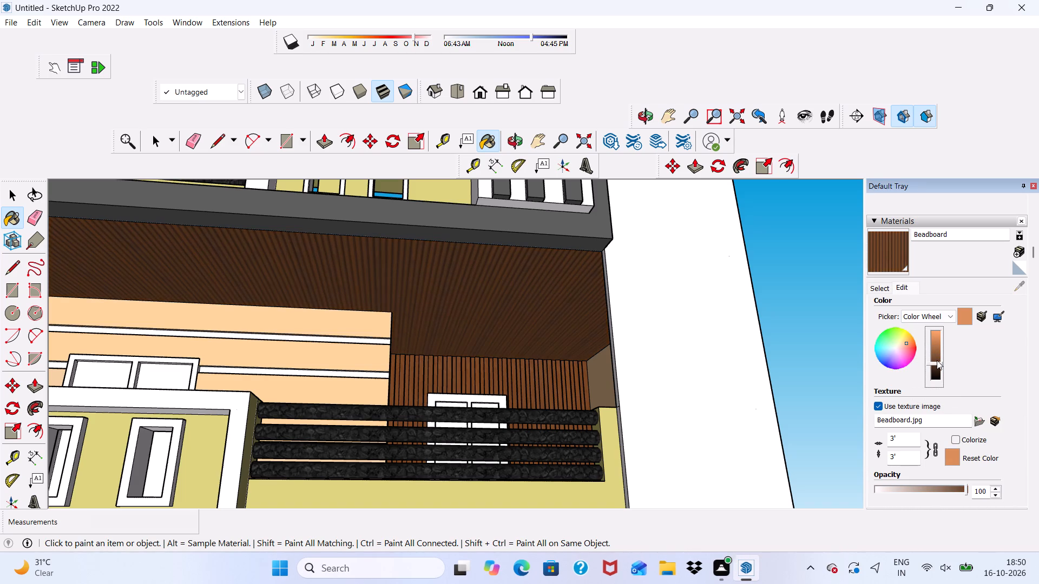
click(937, 360)
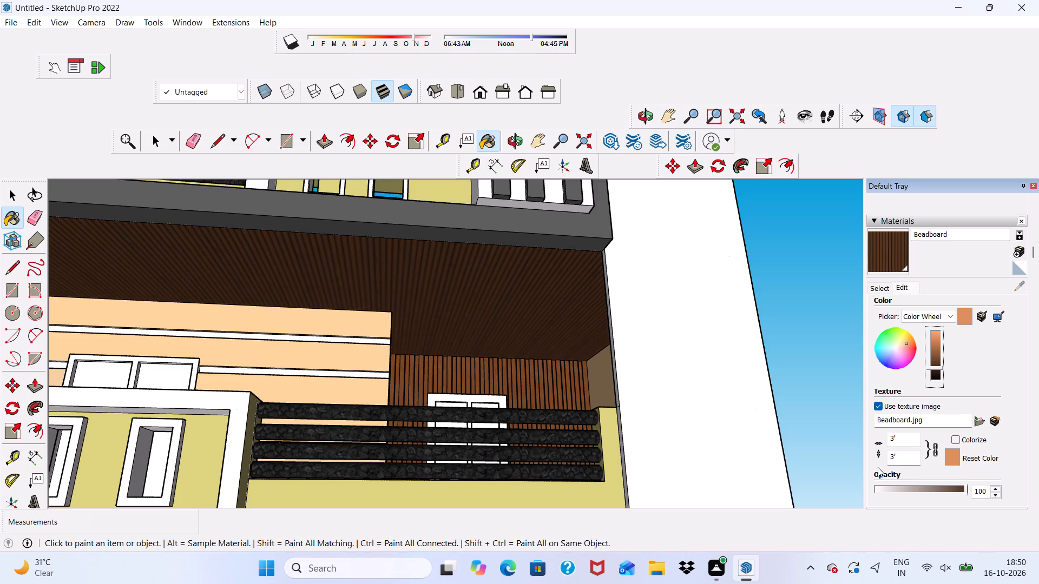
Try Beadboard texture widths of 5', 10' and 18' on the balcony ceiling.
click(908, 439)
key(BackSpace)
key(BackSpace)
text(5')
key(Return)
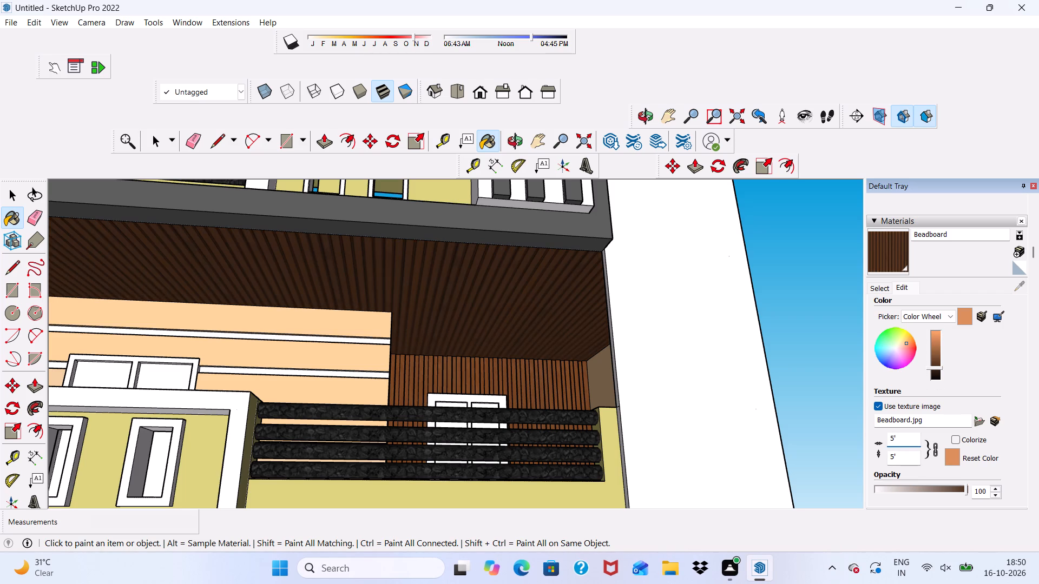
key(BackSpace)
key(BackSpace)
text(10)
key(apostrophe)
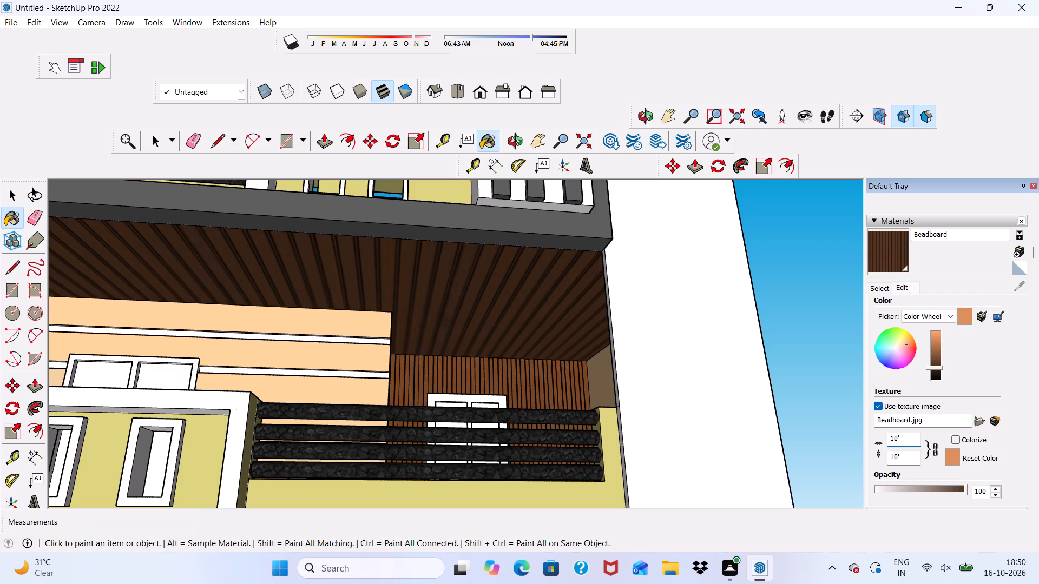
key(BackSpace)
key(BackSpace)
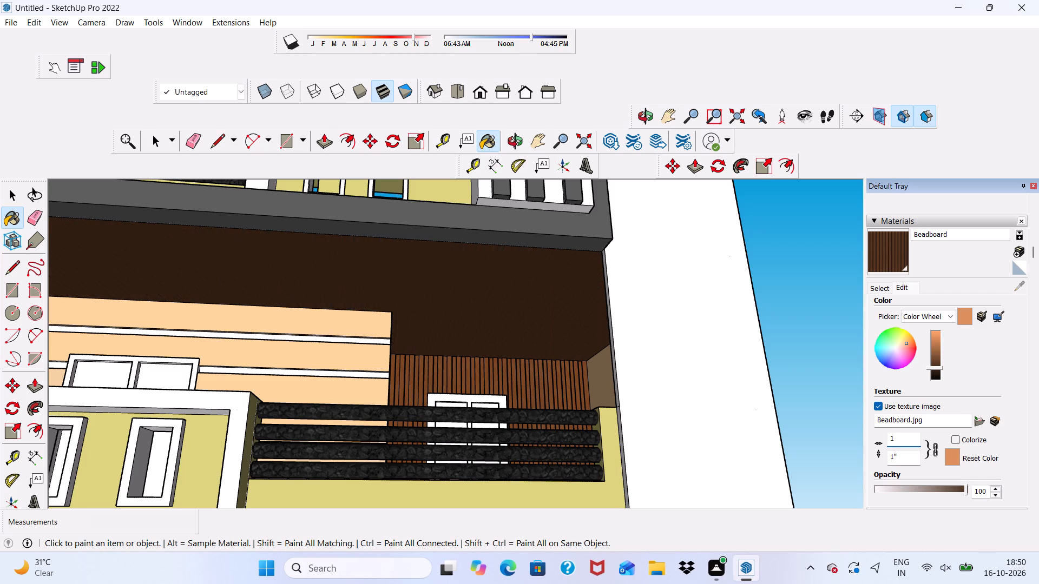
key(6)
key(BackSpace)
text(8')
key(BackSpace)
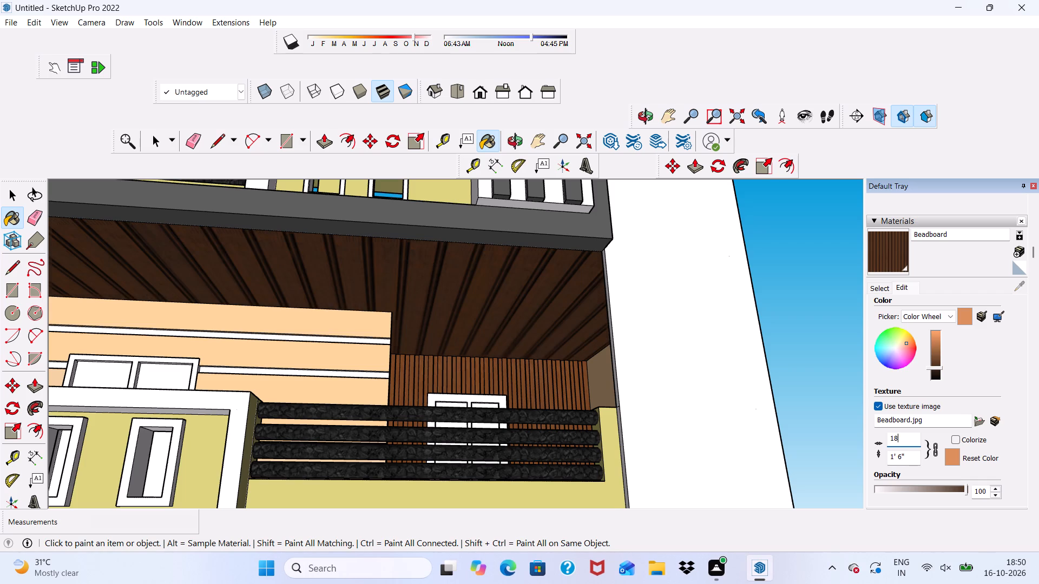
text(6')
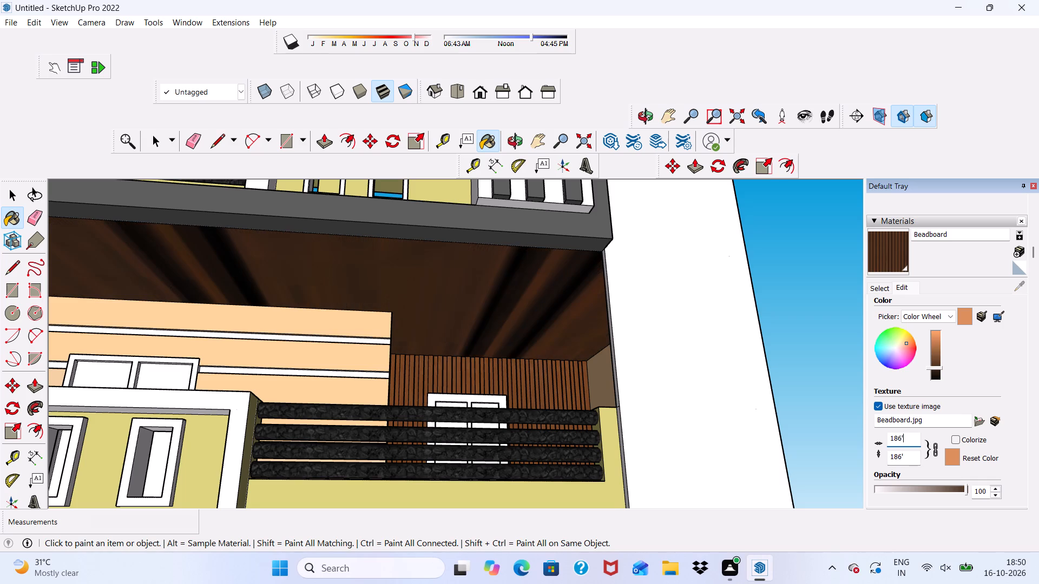
Set the Beadboard texture width to 6' with the proportions kept linked.
key(BackSpace)
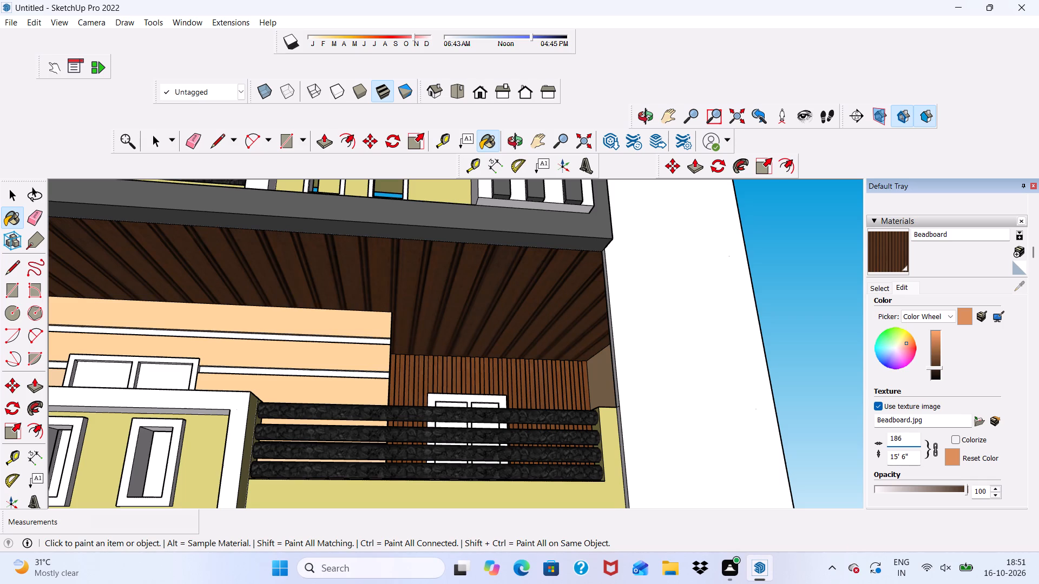
key(BackSpace)
key(BackSpace)
key(BackSpace)
text(6')
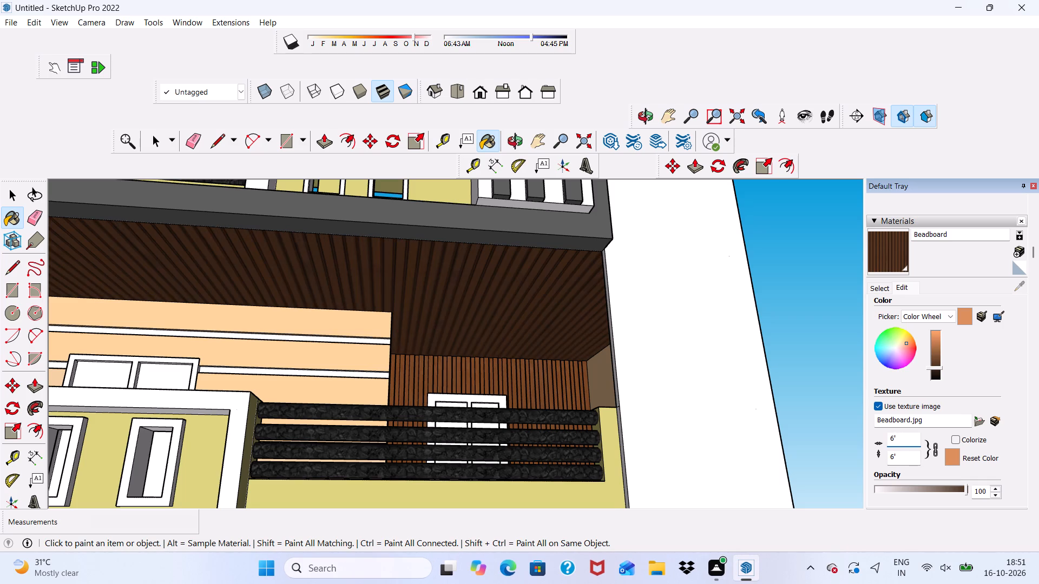
Paint the underside of the slab above the ground-floor shutter and green slatted wall with Beadboard.
scroll(914, 460, down, 6)
scroll(707, 346, down, 4)
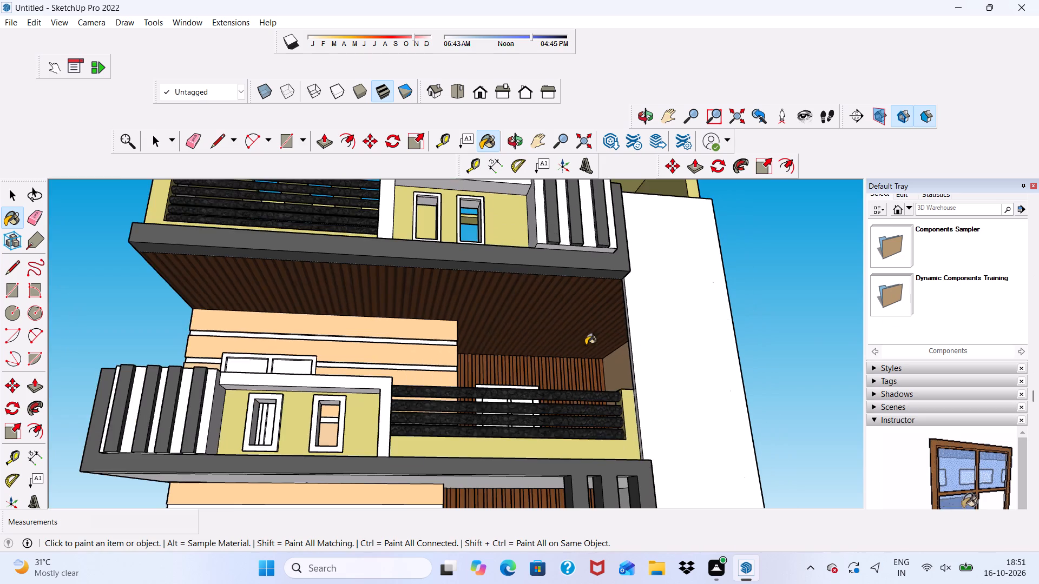
scroll(555, 335, up, 3)
scroll(570, 253, down, 13)
middle_drag(572, 303, 553, 196)
scroll(558, 202, up, 1)
scroll(552, 249, down, 2)
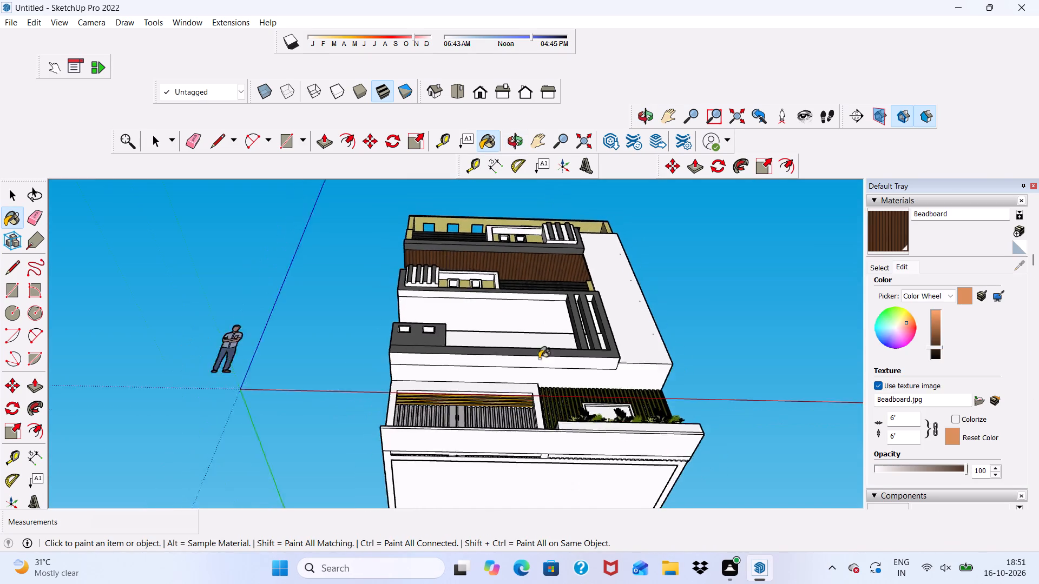
scroll(539, 359, down, 4)
scroll(506, 373, up, 15)
scroll(499, 365, down, 5)
middle_drag(533, 376, 550, 399)
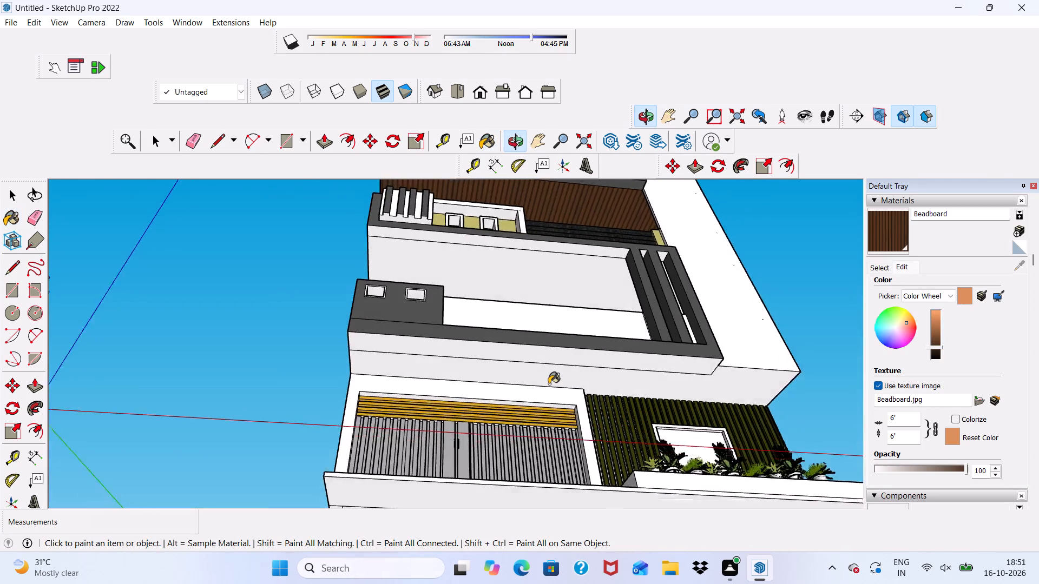
scroll(549, 384, up, 5)
click(553, 368)
Examine the ground-floor slab underside and the balconies above it from several angles.
scroll(553, 368, down, 5)
middle_drag(575, 389, 589, 460)
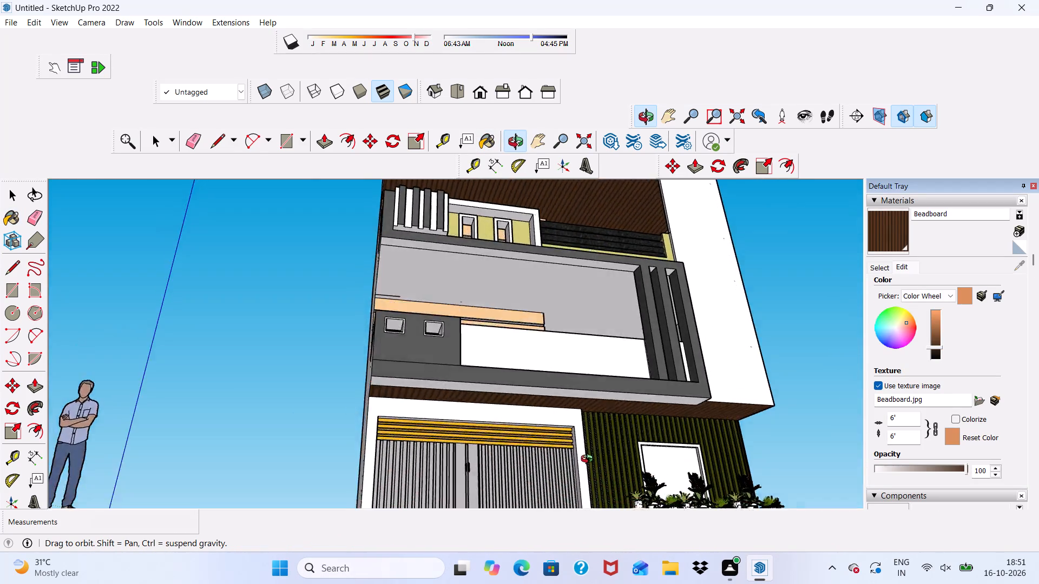
middle_drag(589, 460, 494, 417)
scroll(490, 369, up, 9)
scroll(533, 264, down, 8)
middle_drag(586, 345, 630, 435)
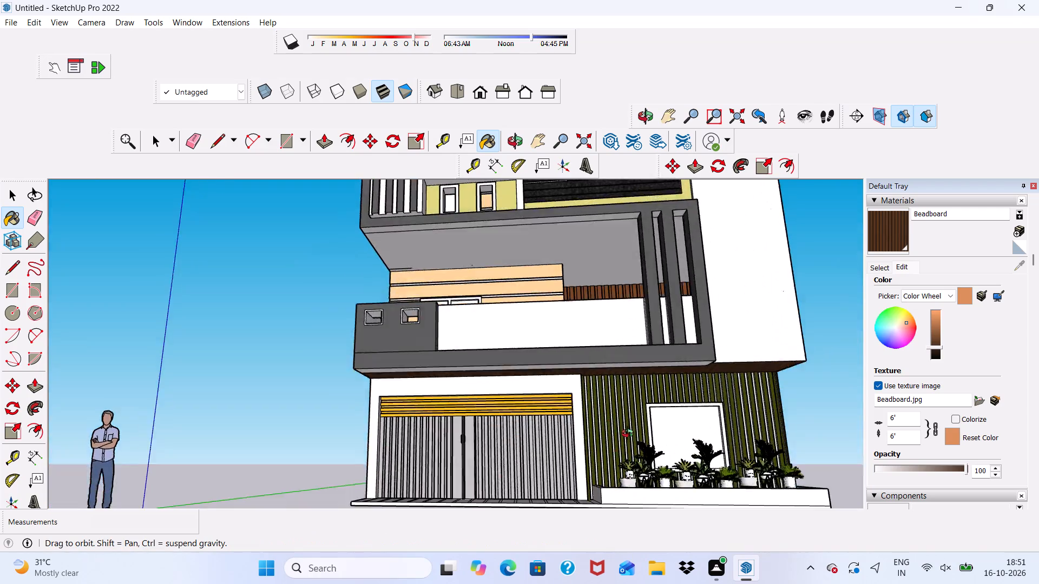
middle_drag(630, 435, 625, 422)
scroll(615, 290, down, 5)
middle_drag(656, 366, 659, 293)
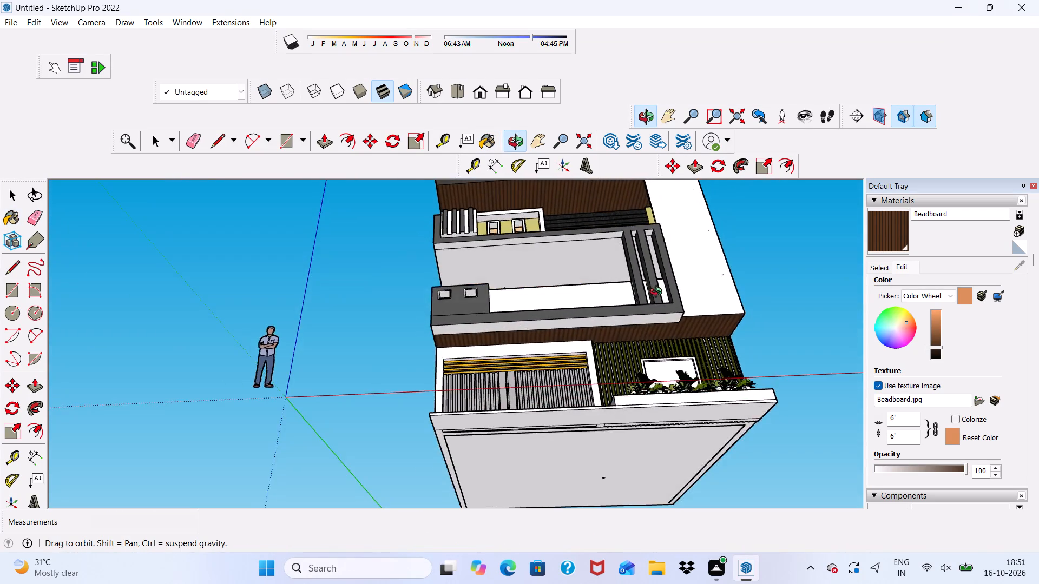
middle_drag(659, 293, 688, 394)
scroll(688, 418, down, 8)
middle_drag(613, 397, 525, 410)
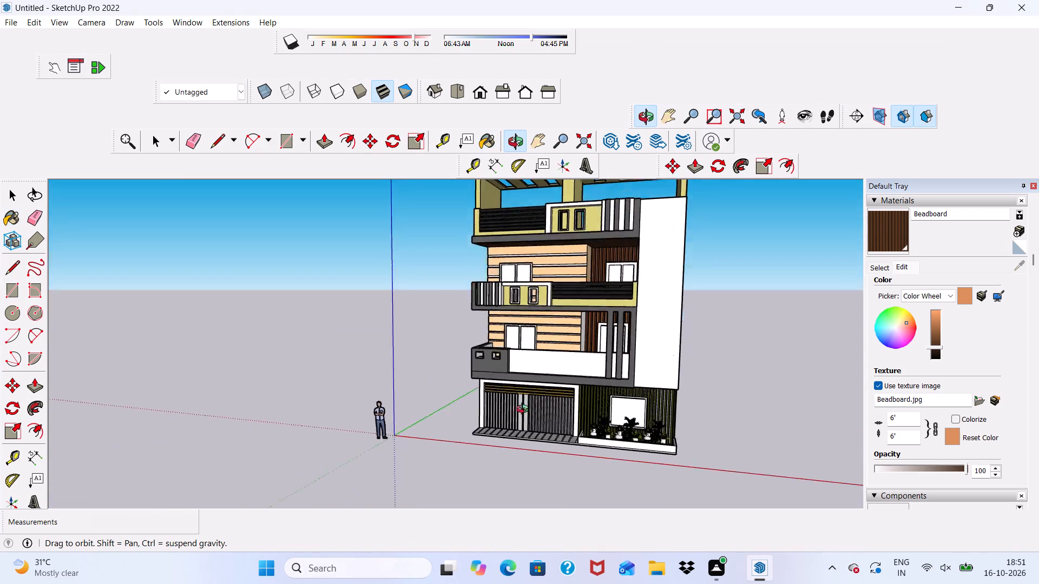
middle_drag(525, 410, 553, 356)
scroll(553, 356, up, 2)
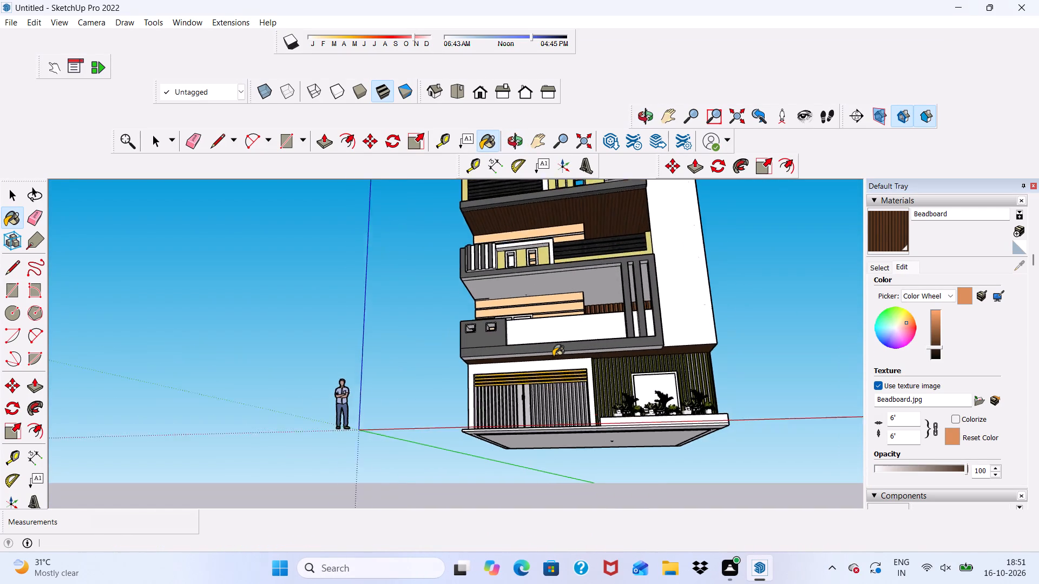
scroll(553, 356, up, 1)
scroll(553, 356, down, 6)
middle_drag(571, 374, 662, 326)
scroll(652, 406, up, 5)
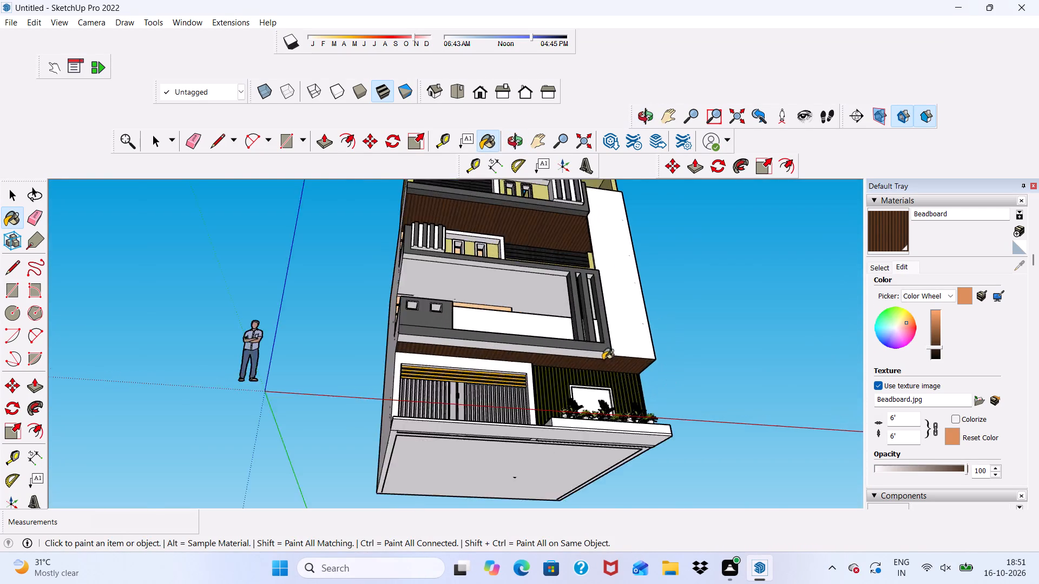
scroll(603, 360, up, 11)
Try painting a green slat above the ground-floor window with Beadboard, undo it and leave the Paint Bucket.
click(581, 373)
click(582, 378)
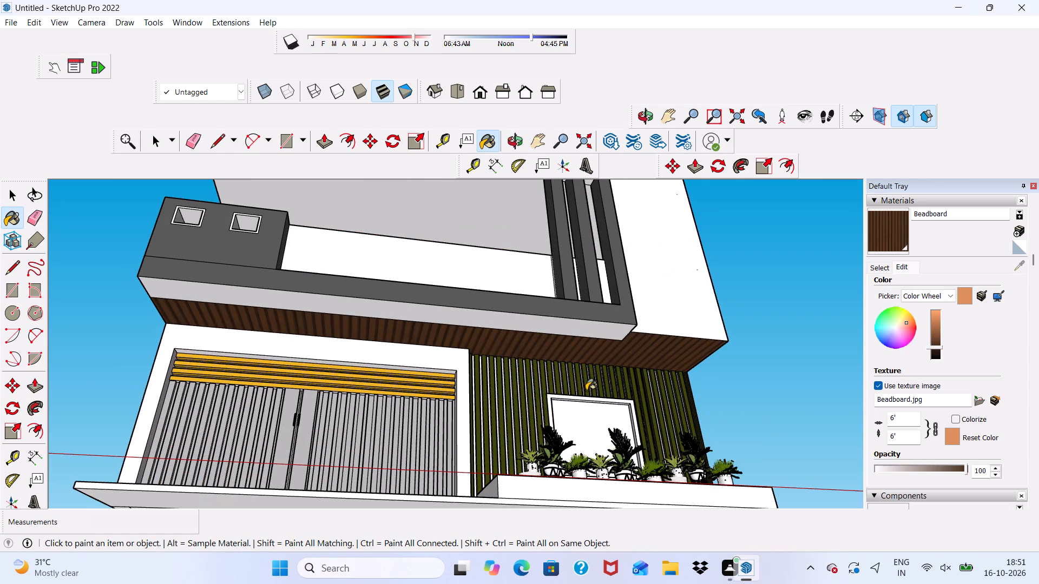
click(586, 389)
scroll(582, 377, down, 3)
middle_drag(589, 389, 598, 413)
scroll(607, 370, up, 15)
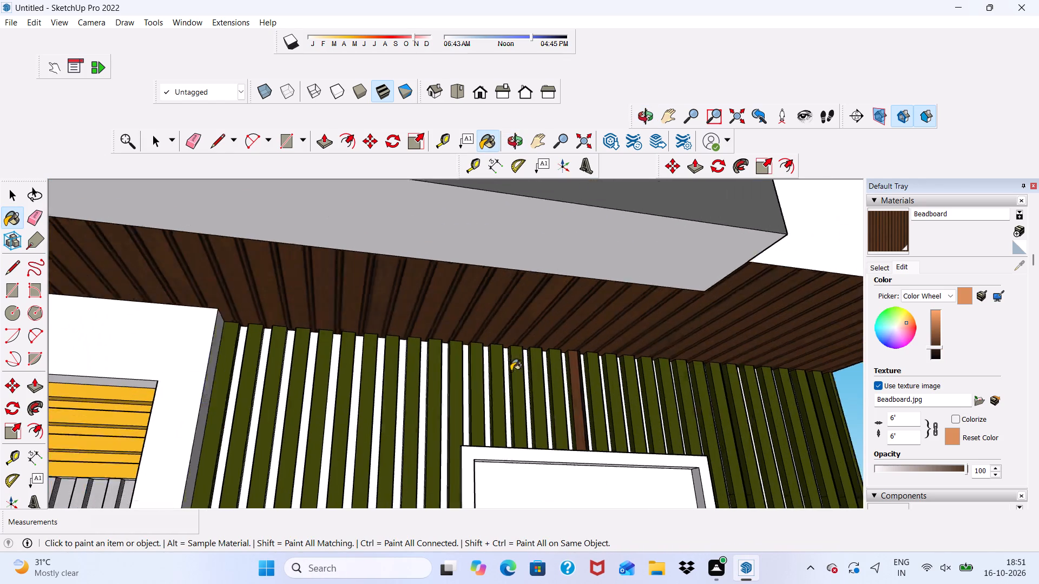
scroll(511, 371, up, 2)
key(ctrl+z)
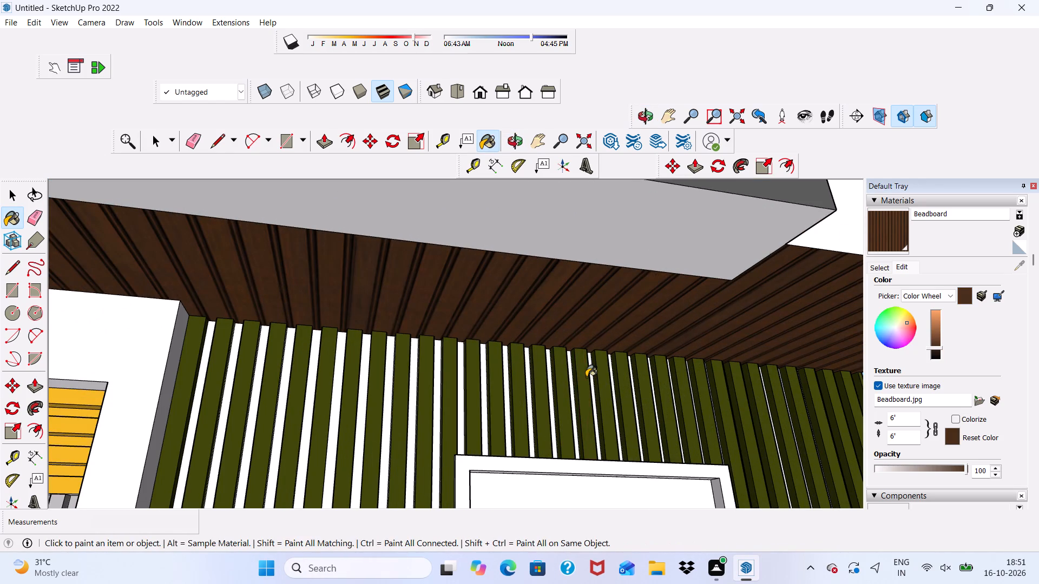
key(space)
Examine the whole facade and the building's side wall to review the applied materials.
scroll(586, 397, down, 19)
middle_drag(587, 421, 577, 463)
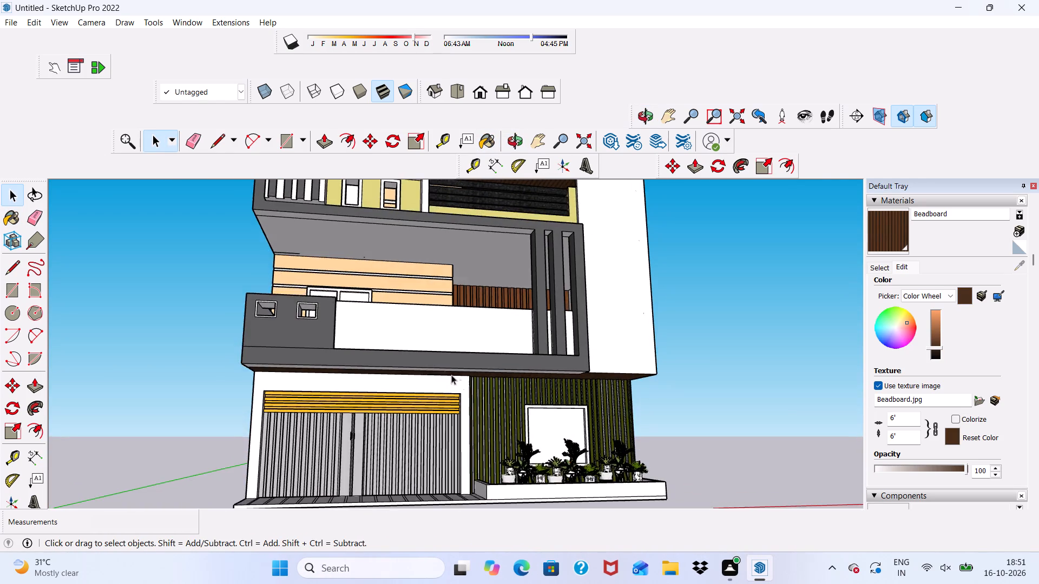
scroll(450, 382, down, 8)
middle_drag(549, 357, 513, 408)
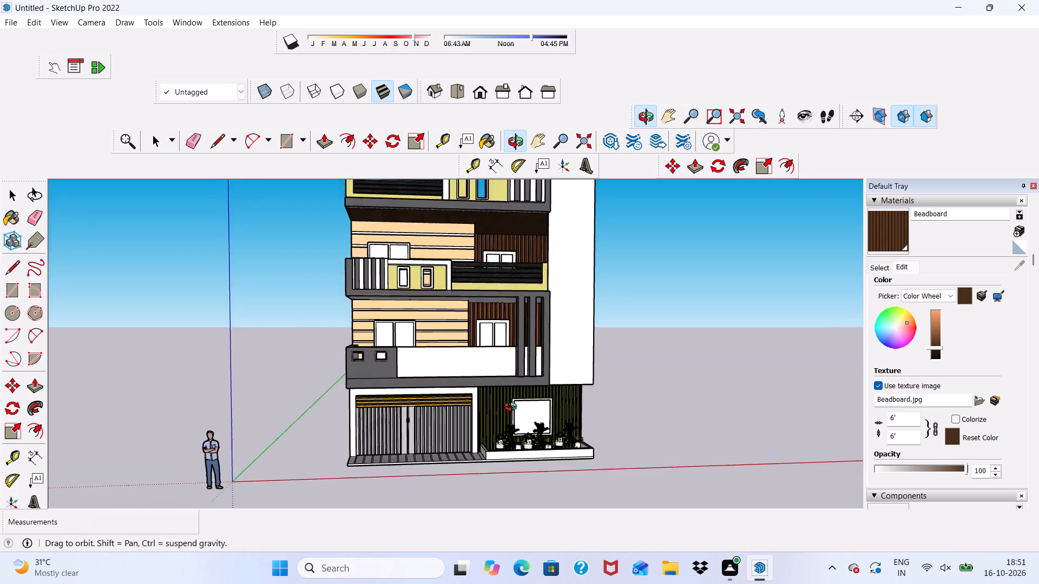
middle_drag(513, 408, 510, 409)
scroll(498, 408, down, 9)
scroll(555, 385, up, 4)
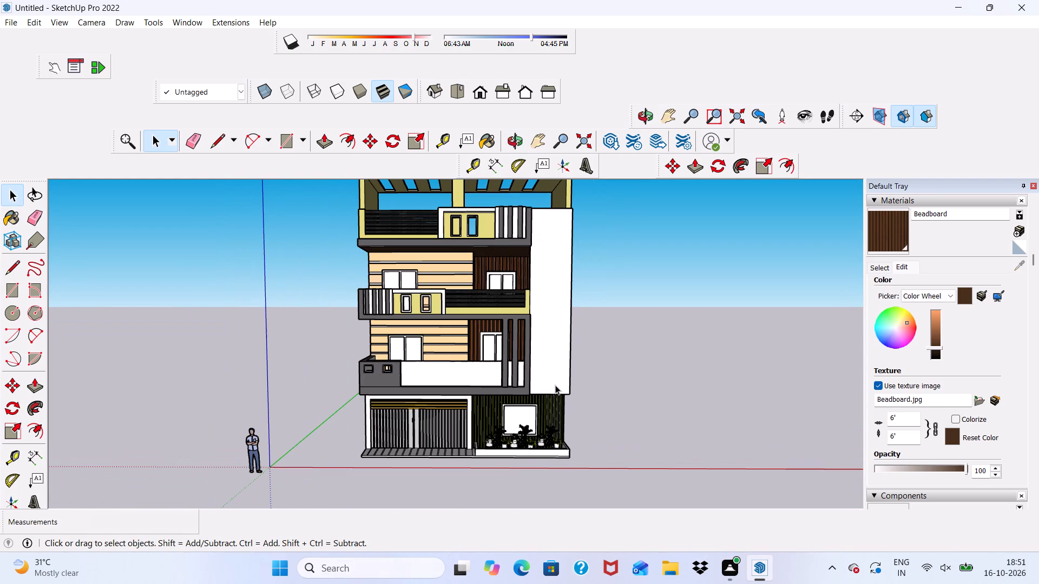
scroll(453, 391, down, 2)
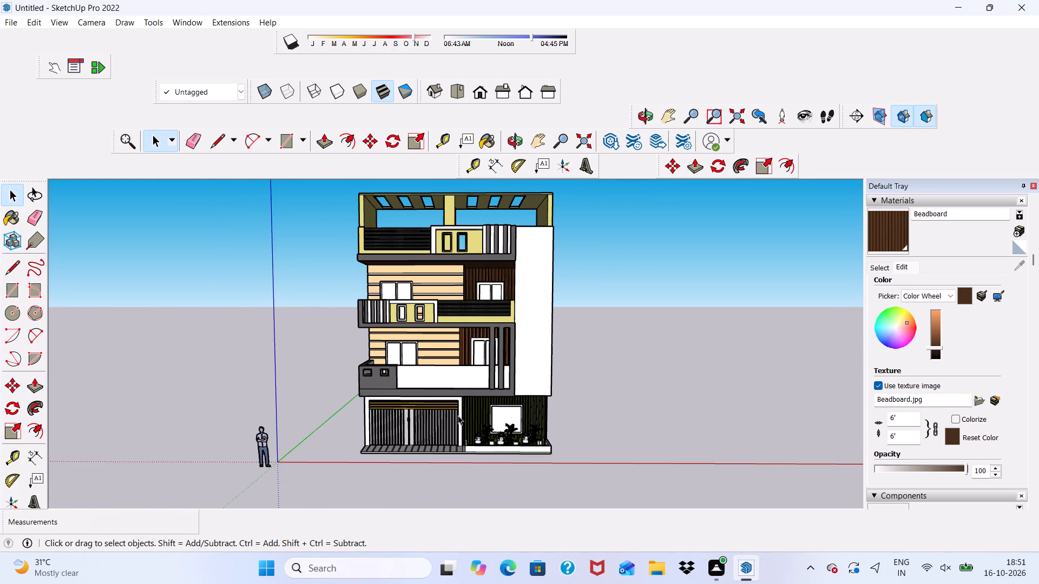
scroll(455, 430, down, 2)
scroll(455, 381, up, 2)
scroll(456, 356, down, 4)
middle_drag(493, 368, 436, 335)
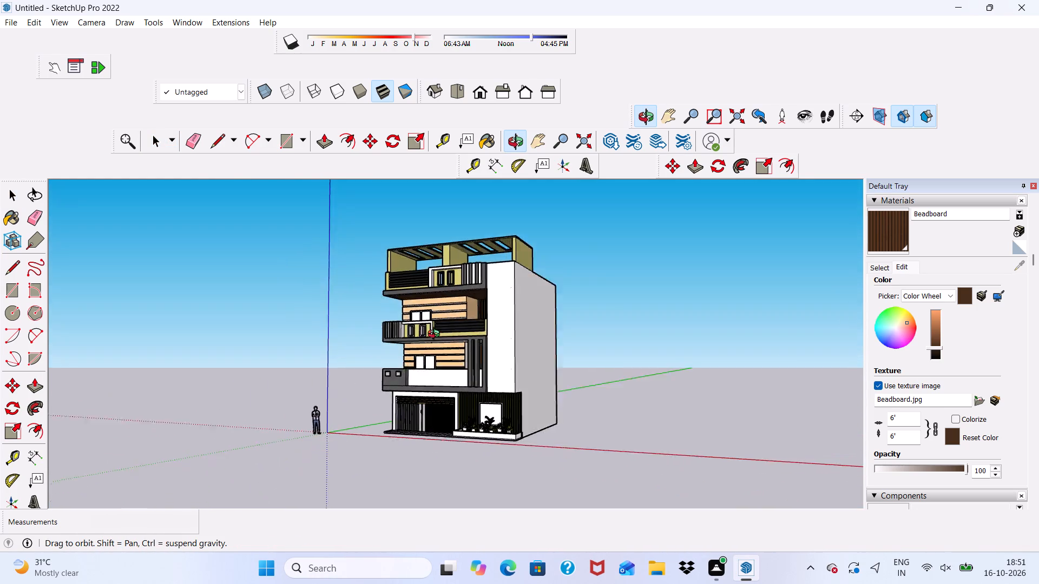
middle_drag(436, 335, 494, 344)
scroll(438, 381, up, 5)
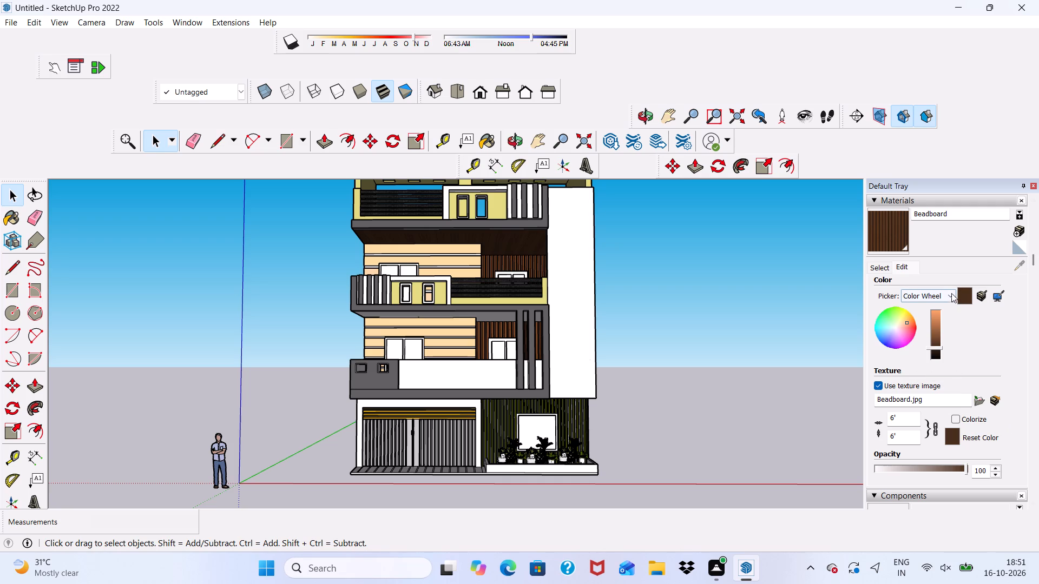
Switch the material library to the Glass and Mirrors collection.
click(879, 266)
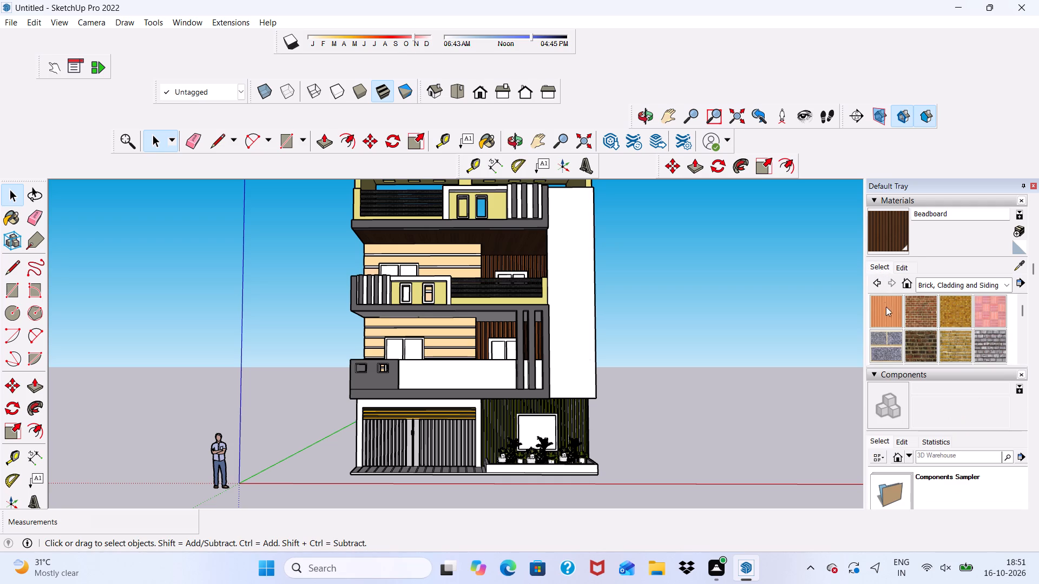
click(1002, 289)
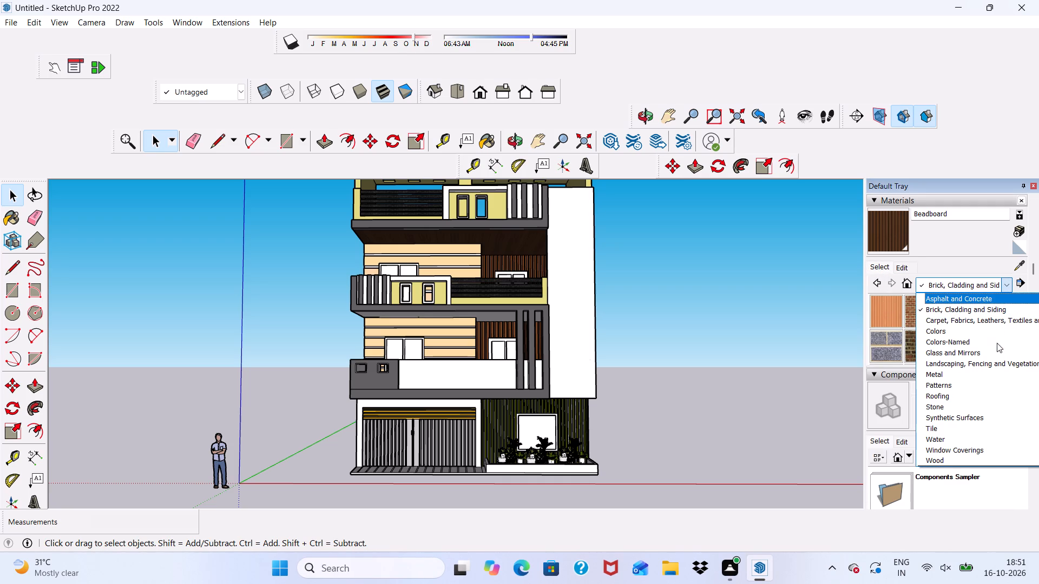
click(955, 353)
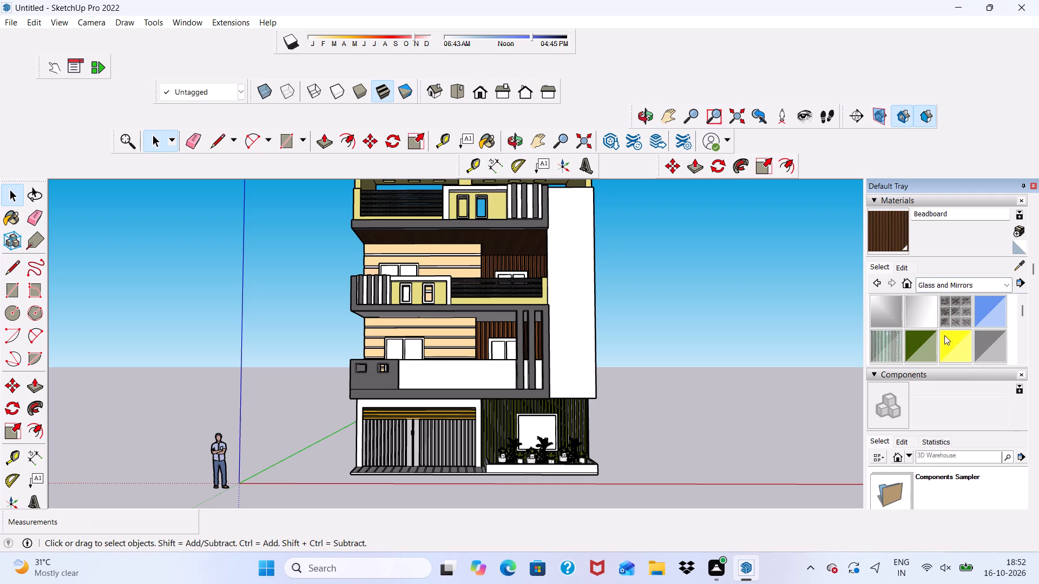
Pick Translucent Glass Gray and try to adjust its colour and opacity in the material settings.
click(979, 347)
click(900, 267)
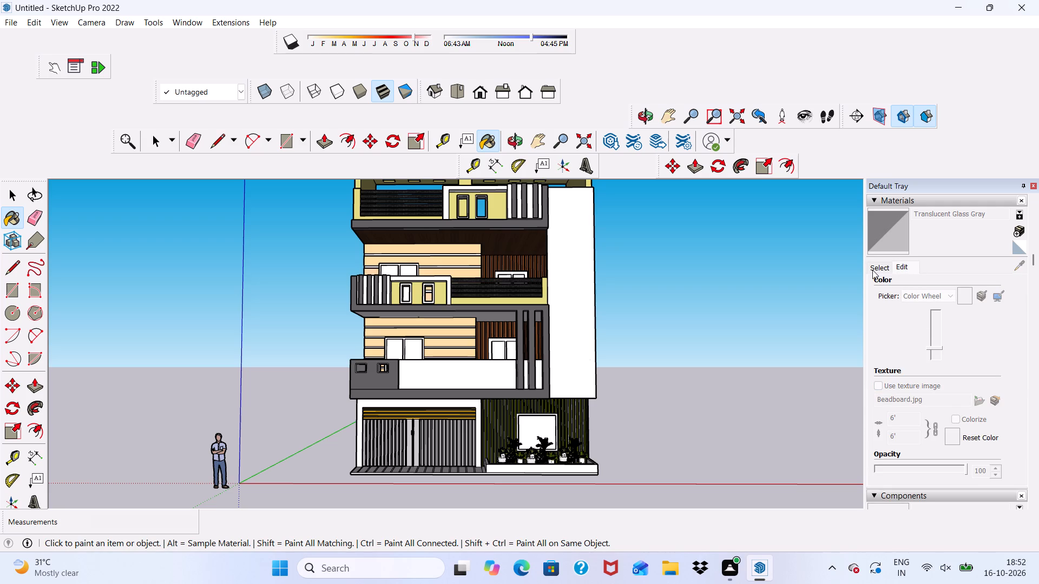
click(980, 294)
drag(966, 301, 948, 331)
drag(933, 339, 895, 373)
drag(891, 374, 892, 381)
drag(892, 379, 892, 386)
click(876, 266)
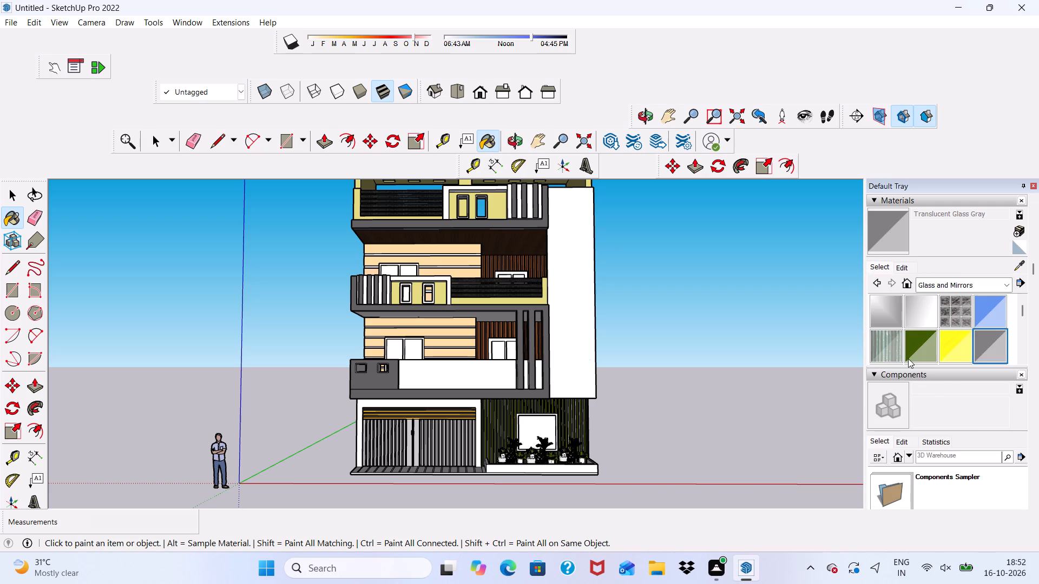
Paint the white front panel of the first-floor balcony with Translucent Glass Blue and check it from the front.
click(989, 316)
scroll(569, 367, up, 2)
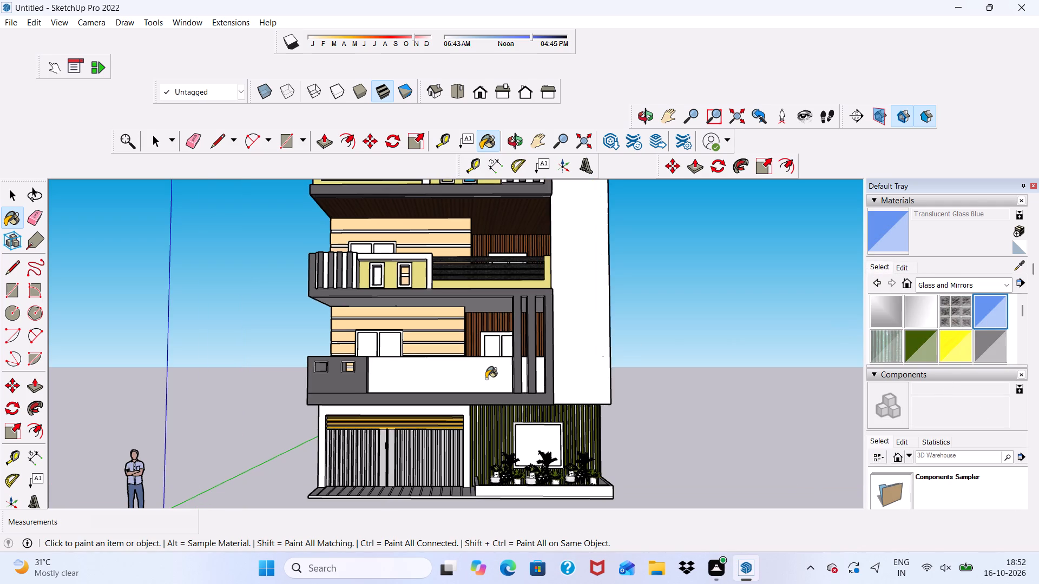
click(486, 378)
scroll(488, 382, down, 3)
middle_drag(505, 402, 529, 389)
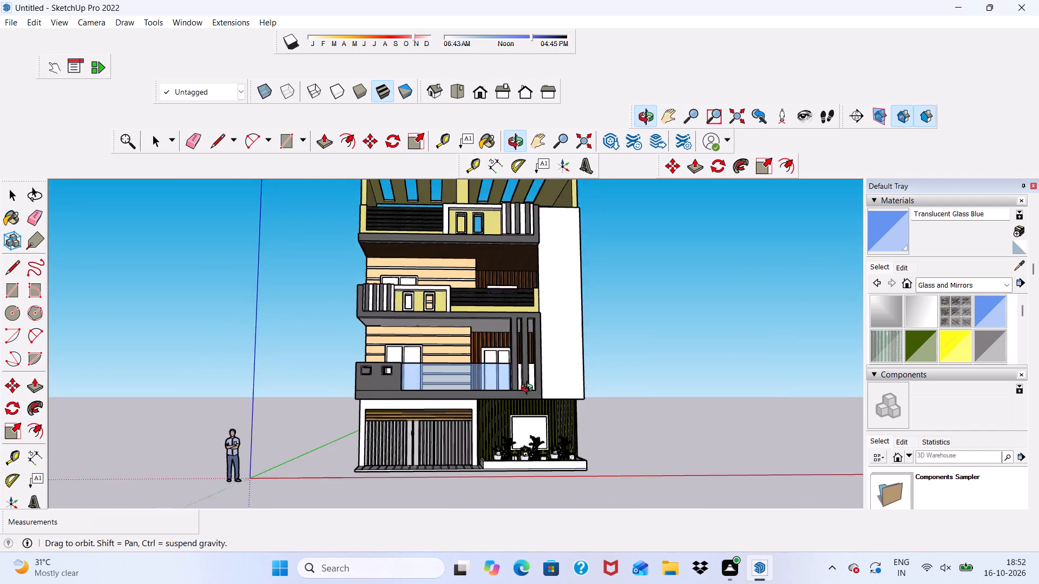
middle_drag(529, 389, 466, 408)
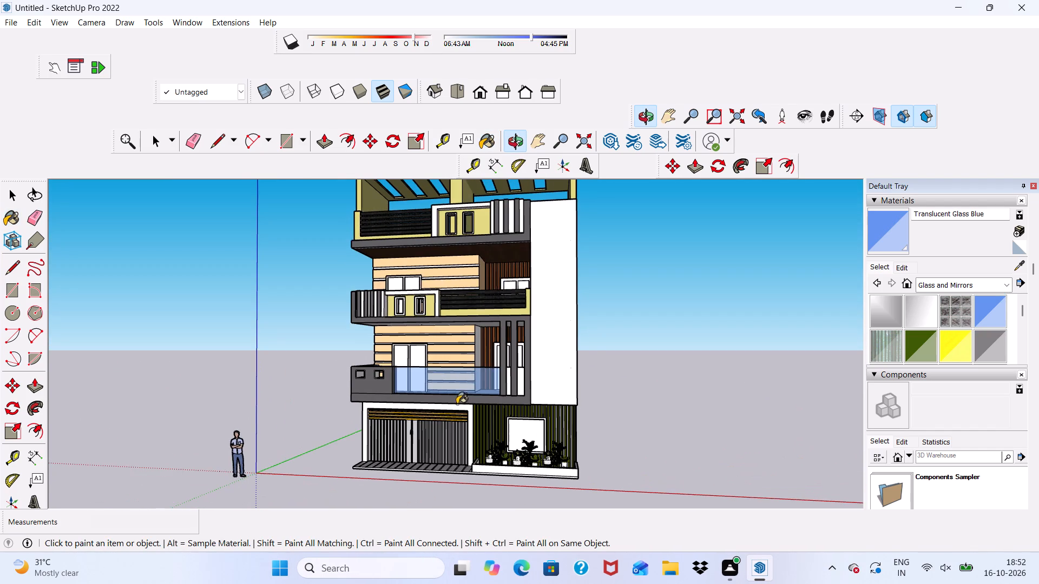
scroll(415, 370, up, 4)
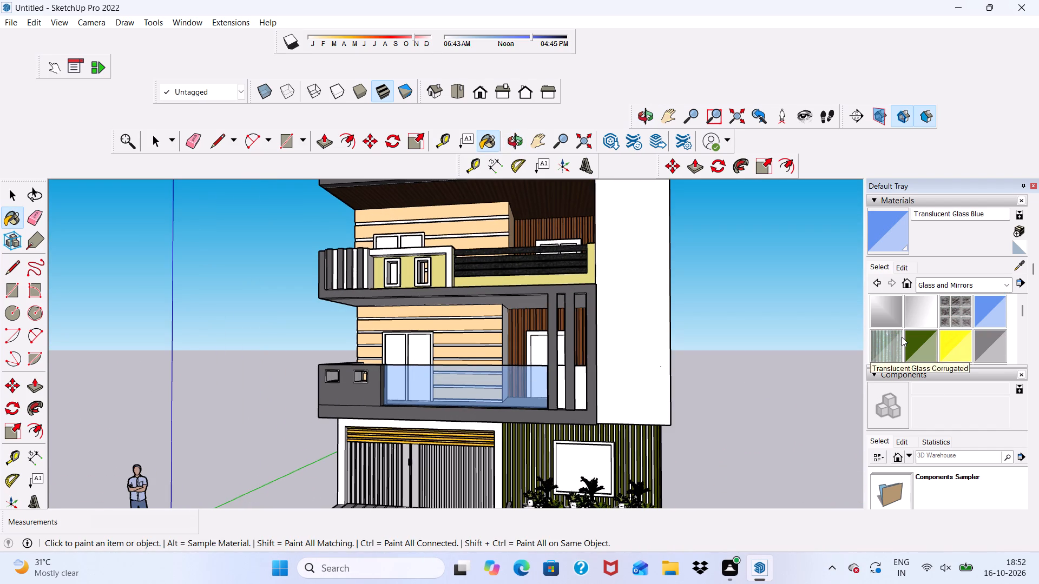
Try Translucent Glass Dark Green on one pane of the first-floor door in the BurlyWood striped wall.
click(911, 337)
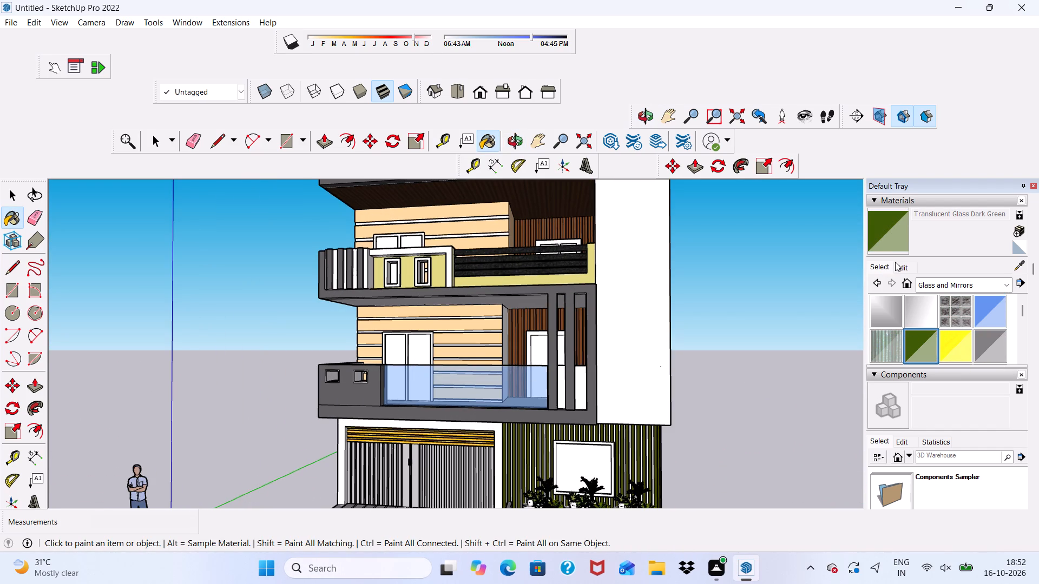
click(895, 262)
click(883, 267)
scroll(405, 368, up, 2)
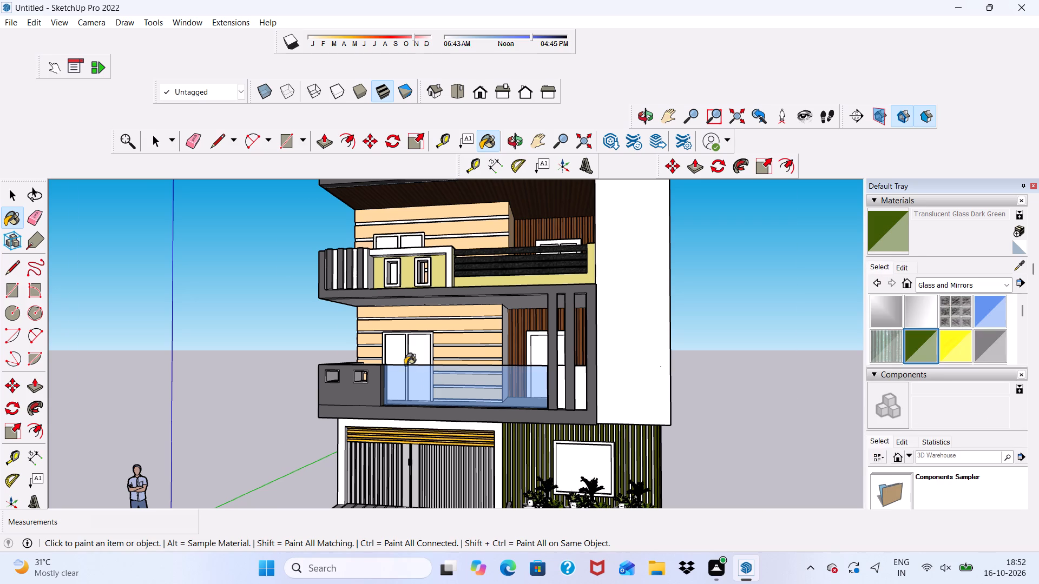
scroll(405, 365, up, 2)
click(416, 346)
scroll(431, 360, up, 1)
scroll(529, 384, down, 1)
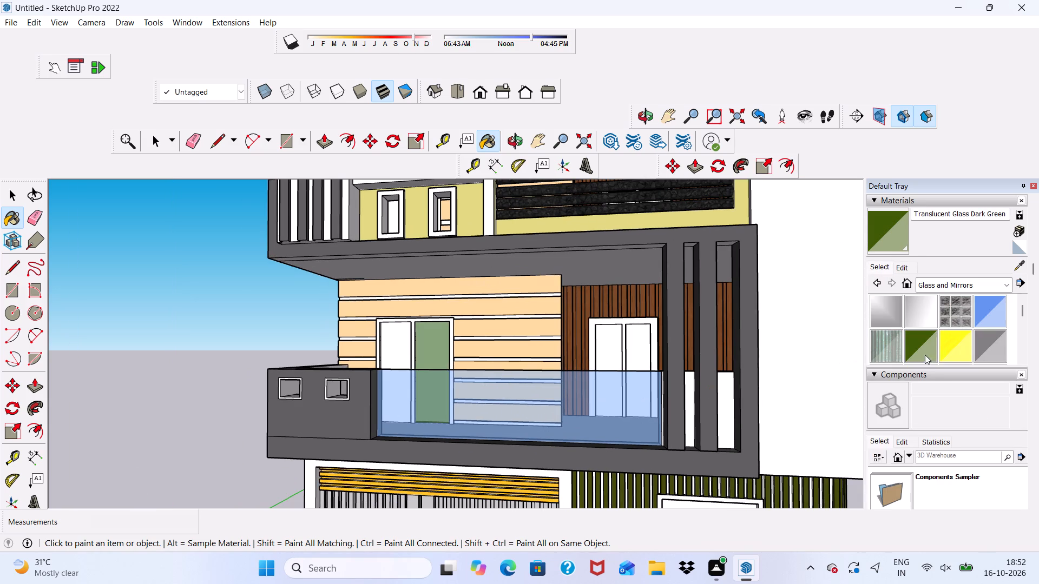
Paint both panes of the first-floor door in the BurlyWood striped wall with Translucent Glass Gray.
click(981, 343)
scroll(529, 326, up, 4)
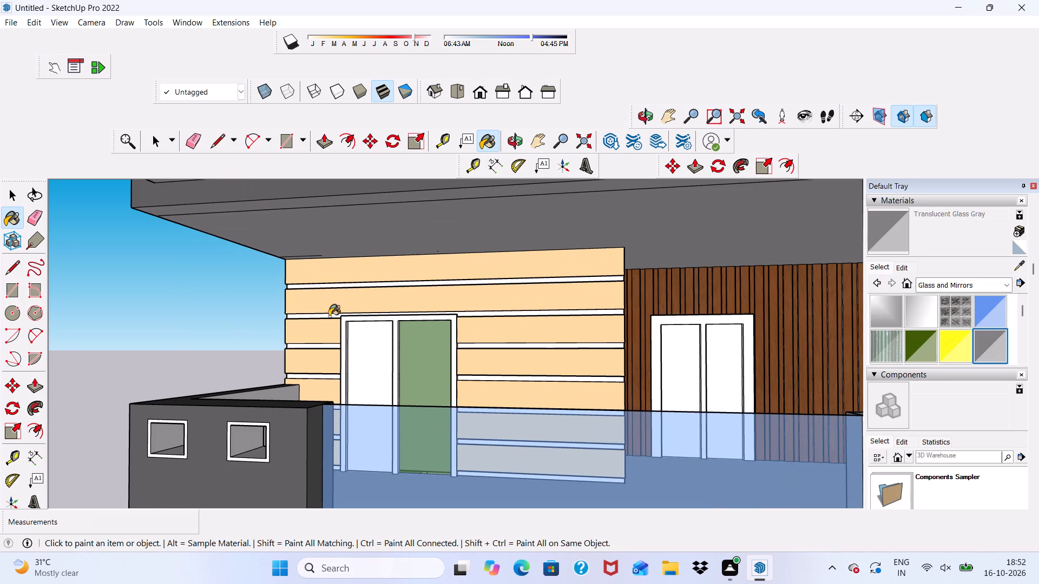
click(435, 347)
click(373, 356)
scroll(385, 361, down, 6)
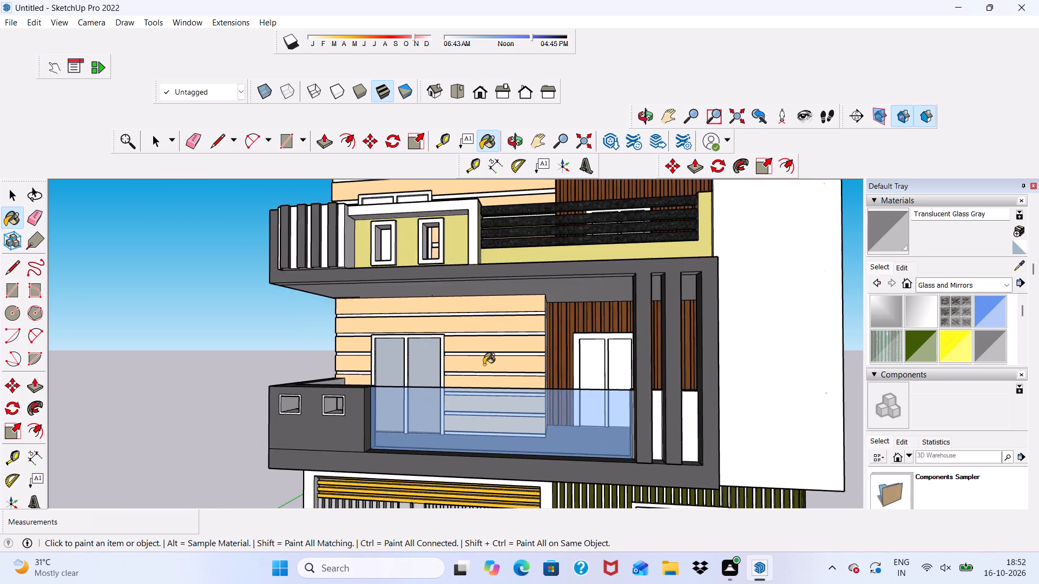
Paint both panes of the first-floor door in the slatted wood wall with Translucent Glass Gray.
scroll(484, 364, down, 3)
scroll(535, 376, down, 1)
scroll(578, 366, up, 4)
click(543, 352)
scroll(548, 356, up, 5)
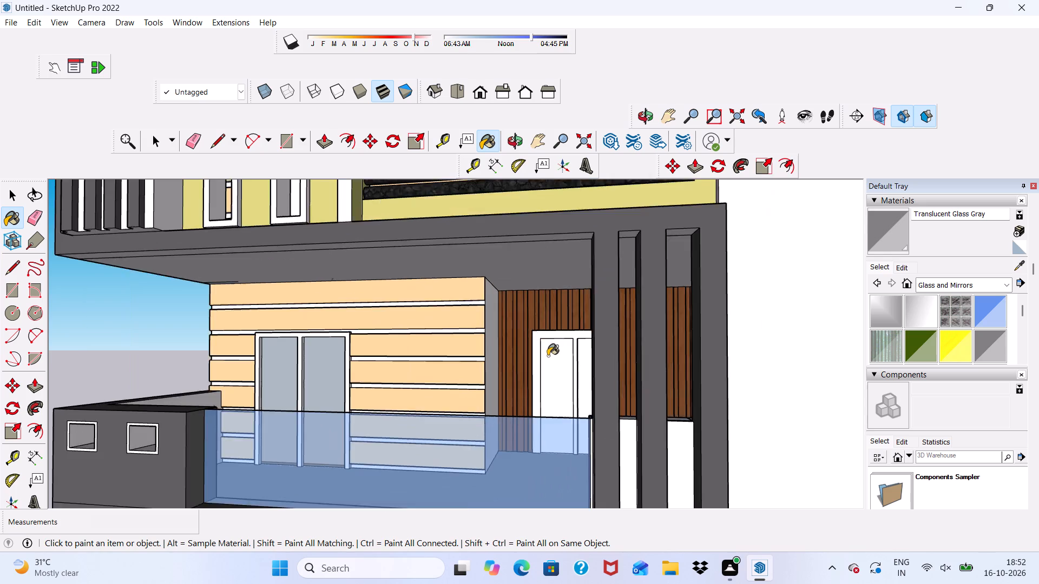
scroll(548, 356, up, 2)
click(548, 356)
click(621, 367)
scroll(577, 362, down, 11)
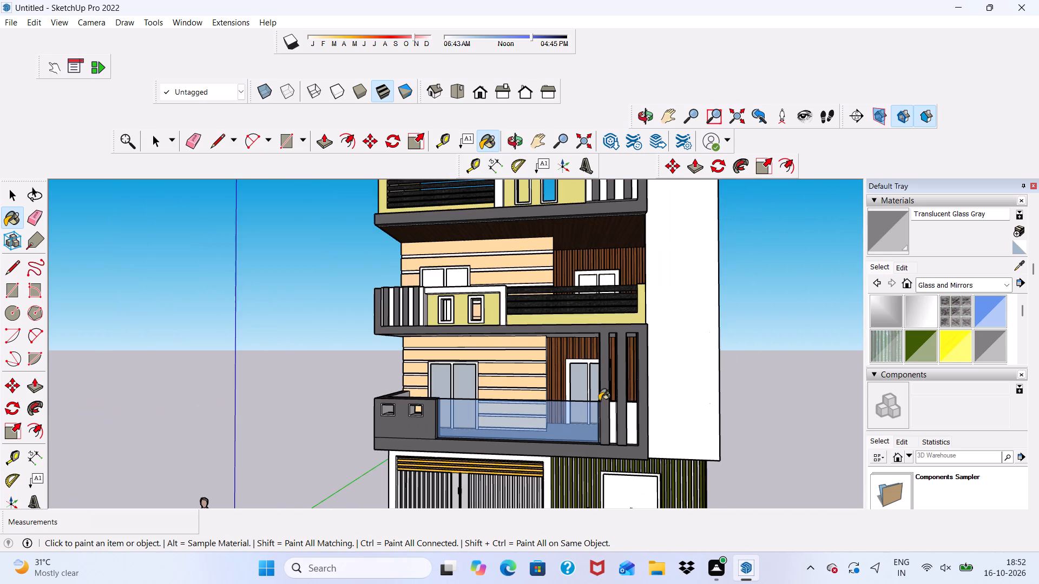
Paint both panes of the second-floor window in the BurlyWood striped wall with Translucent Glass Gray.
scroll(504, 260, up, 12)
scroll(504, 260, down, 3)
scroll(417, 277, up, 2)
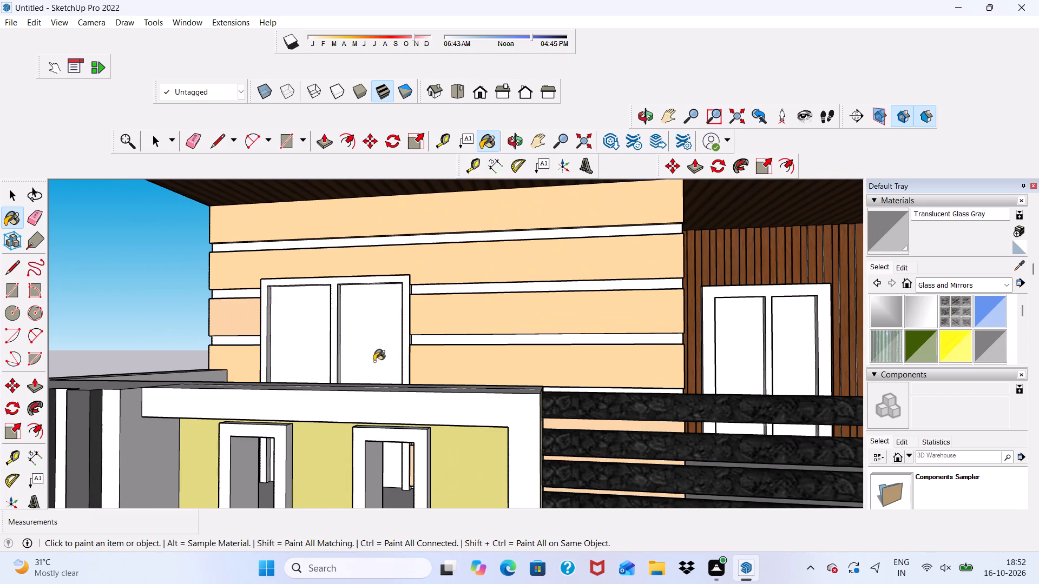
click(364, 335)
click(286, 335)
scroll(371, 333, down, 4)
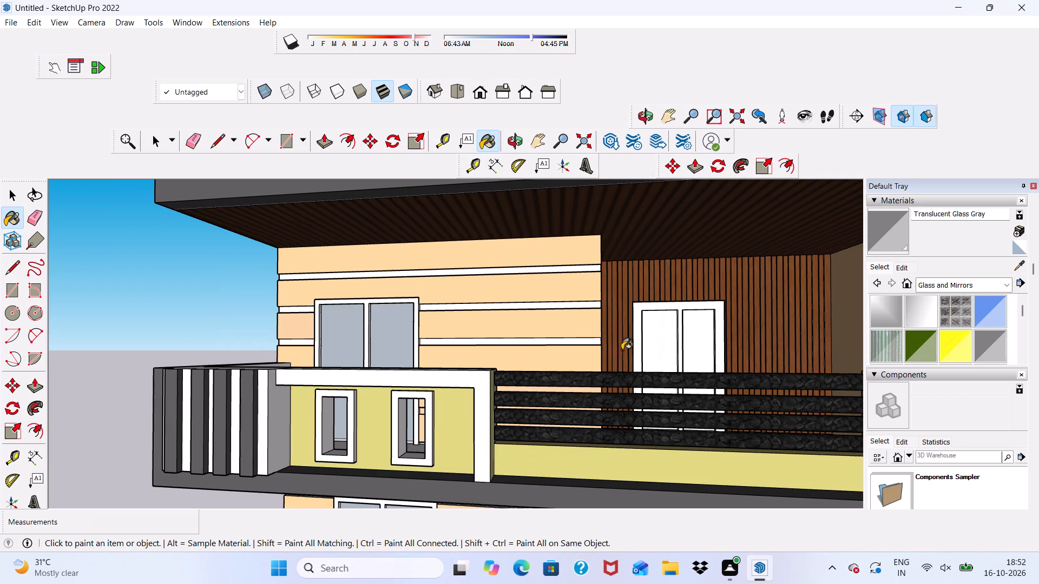
Paint both panes of the second-floor door in the slatted wood wall with Translucent Glass Gray.
click(657, 337)
click(710, 349)
scroll(696, 321, down, 11)
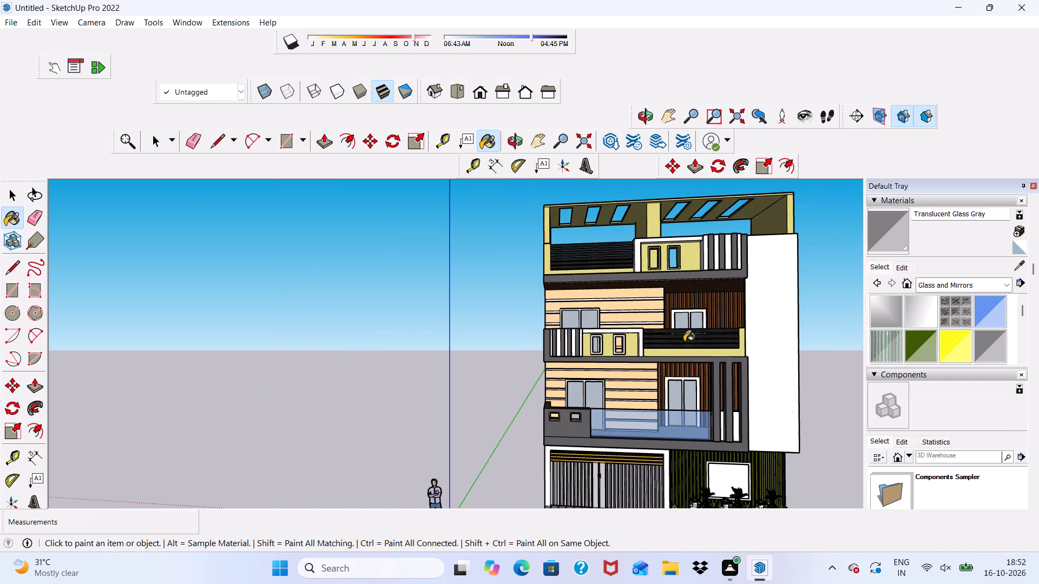
middle_drag(683, 350, 672, 370)
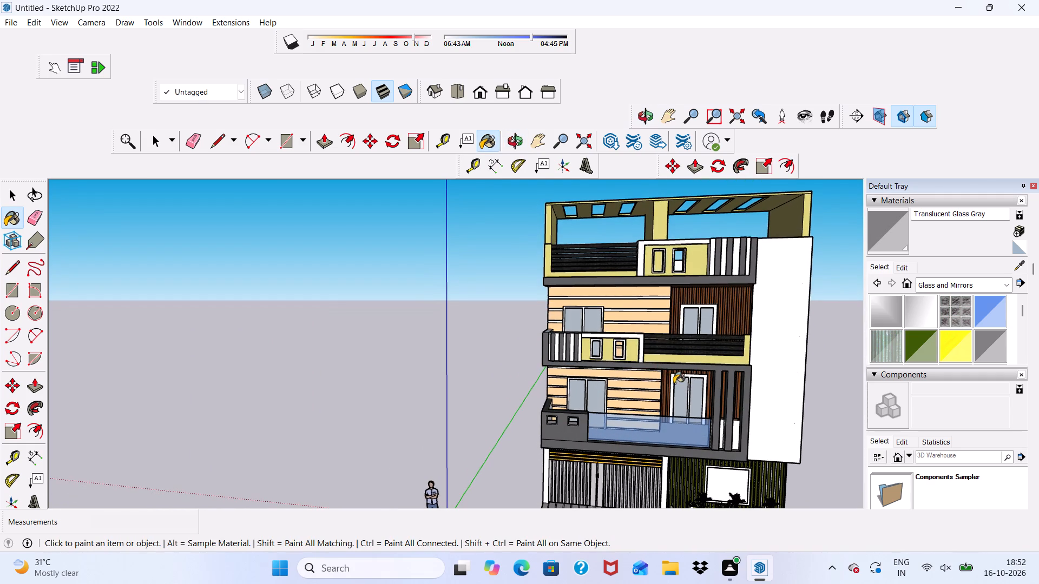
scroll(656, 403, down, 1)
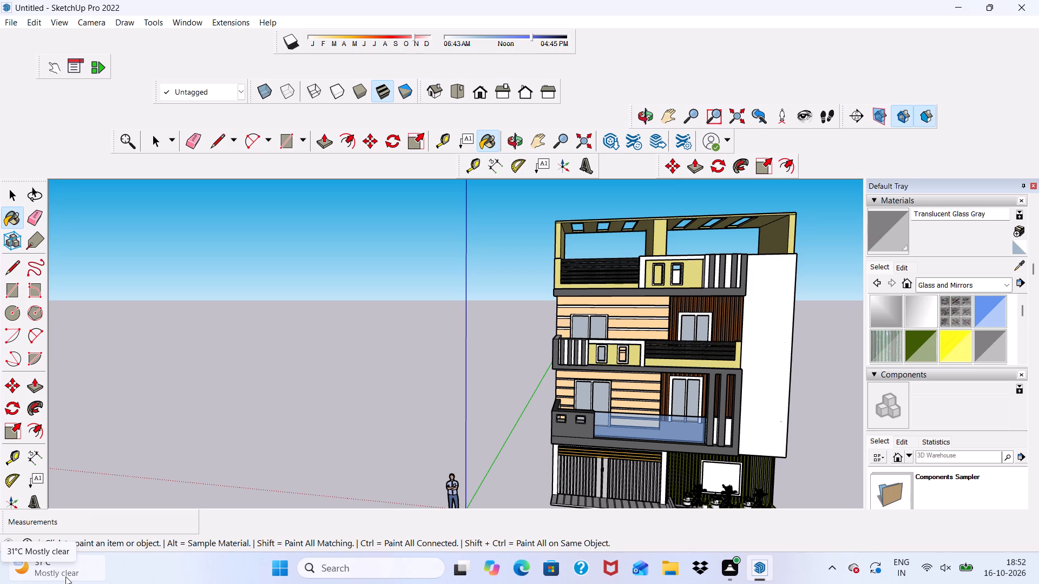
Paint one pane of the second-floor window in the BurlyWood striped wall with Translucent Glass Gold, with its material settings open.
click(953, 342)
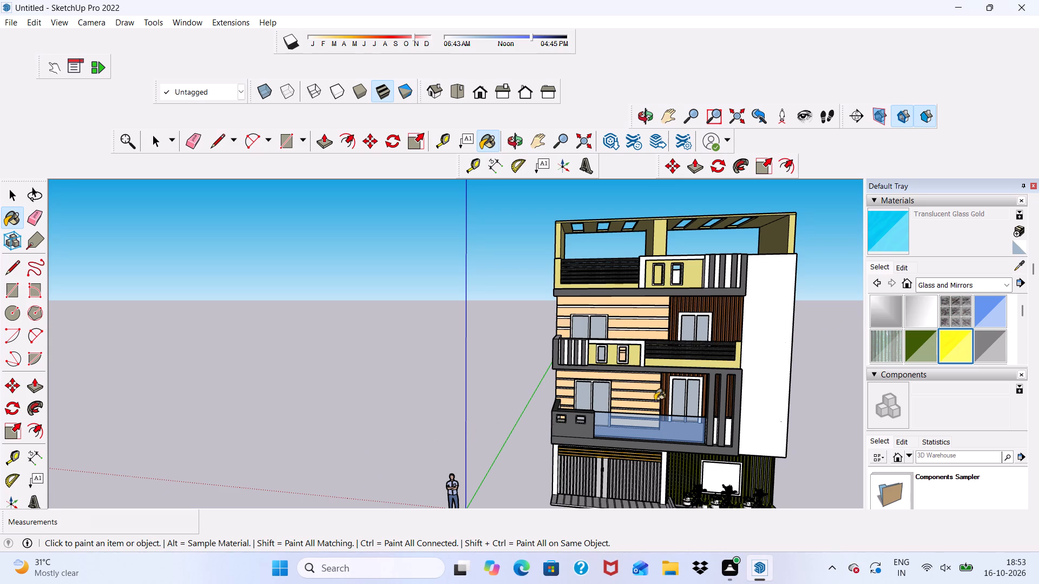
click(911, 274)
click(904, 270)
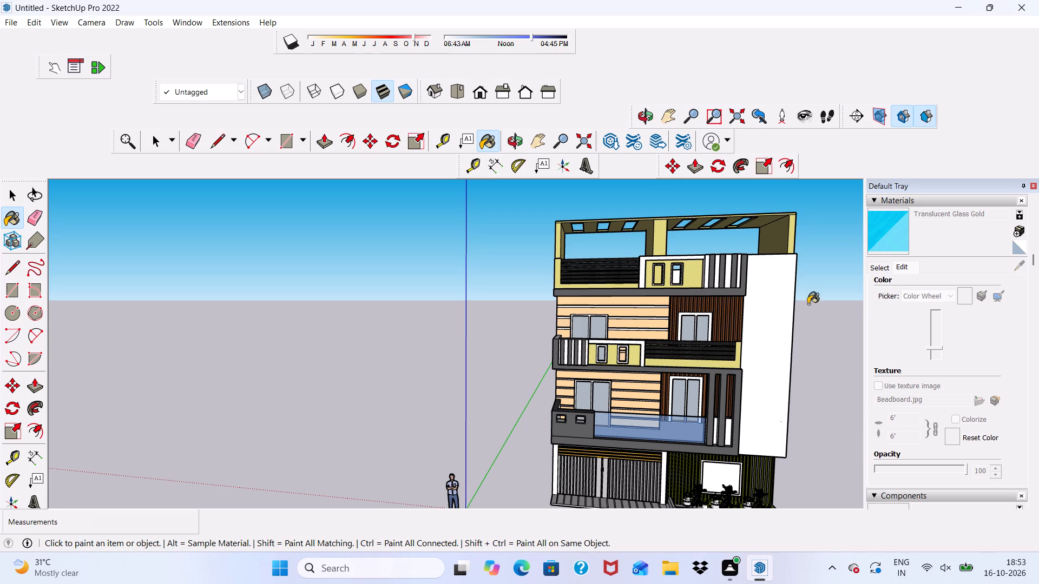
scroll(469, 435, up, 2)
click(606, 296)
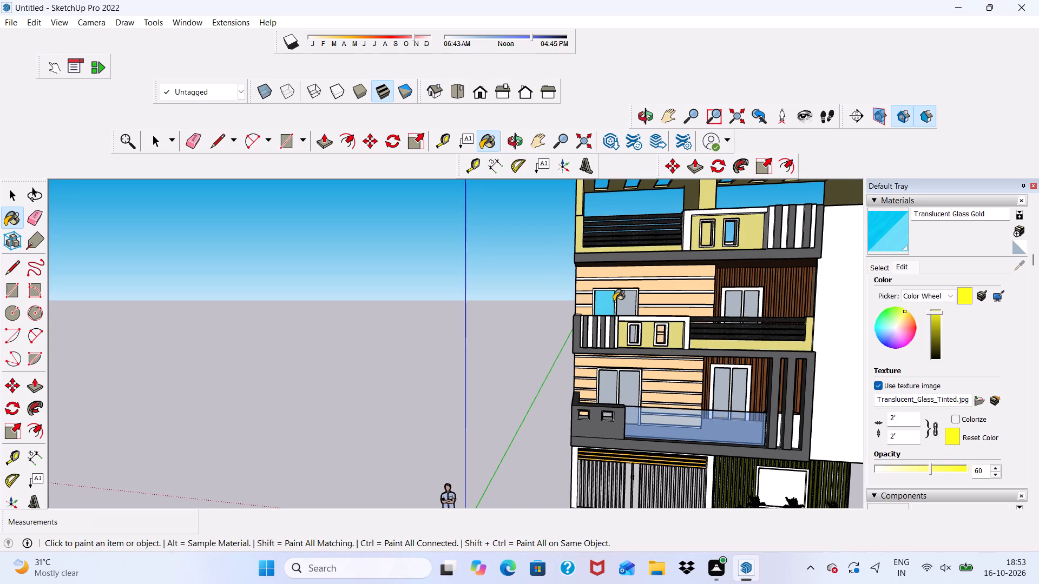
scroll(614, 302, up, 2)
scroll(599, 328, down, 4)
scroll(259, 517, down, 1)
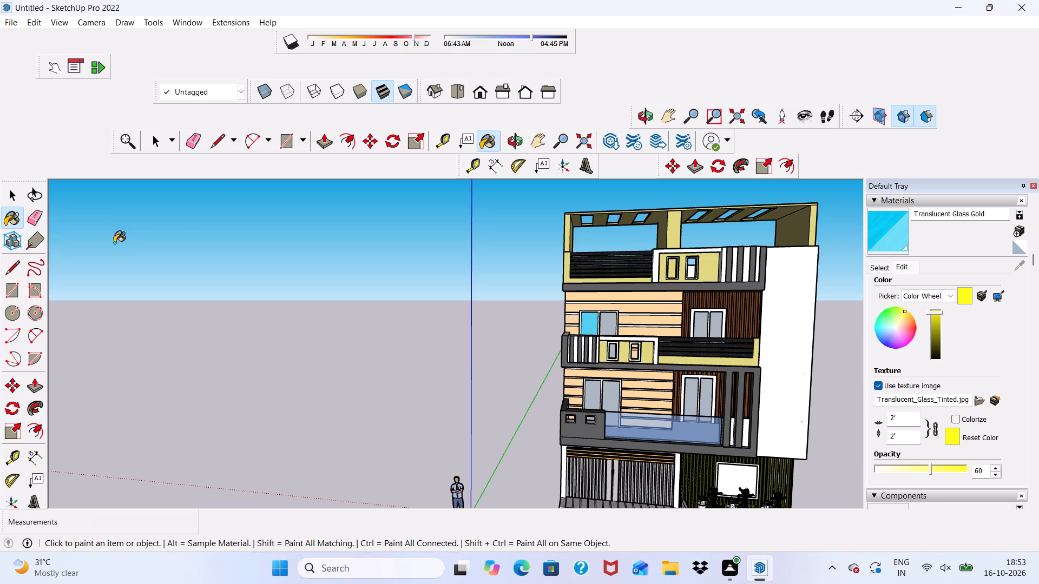
scroll(345, 385, down, 1)
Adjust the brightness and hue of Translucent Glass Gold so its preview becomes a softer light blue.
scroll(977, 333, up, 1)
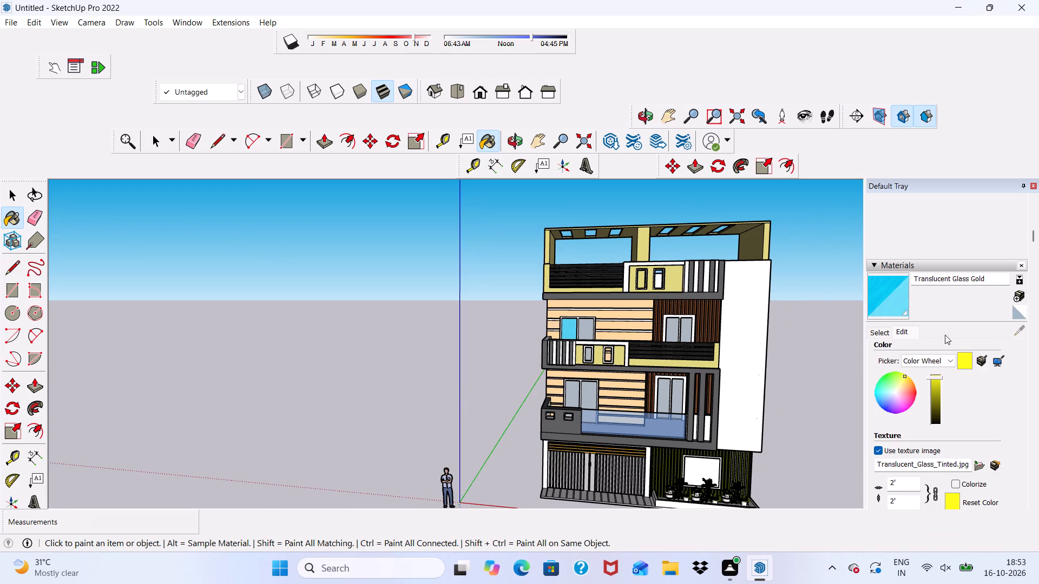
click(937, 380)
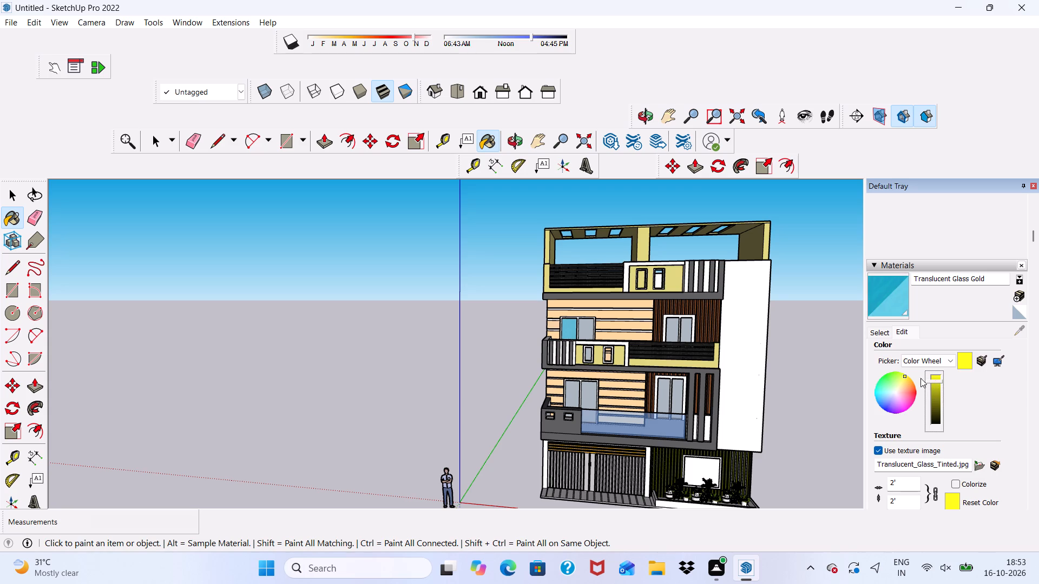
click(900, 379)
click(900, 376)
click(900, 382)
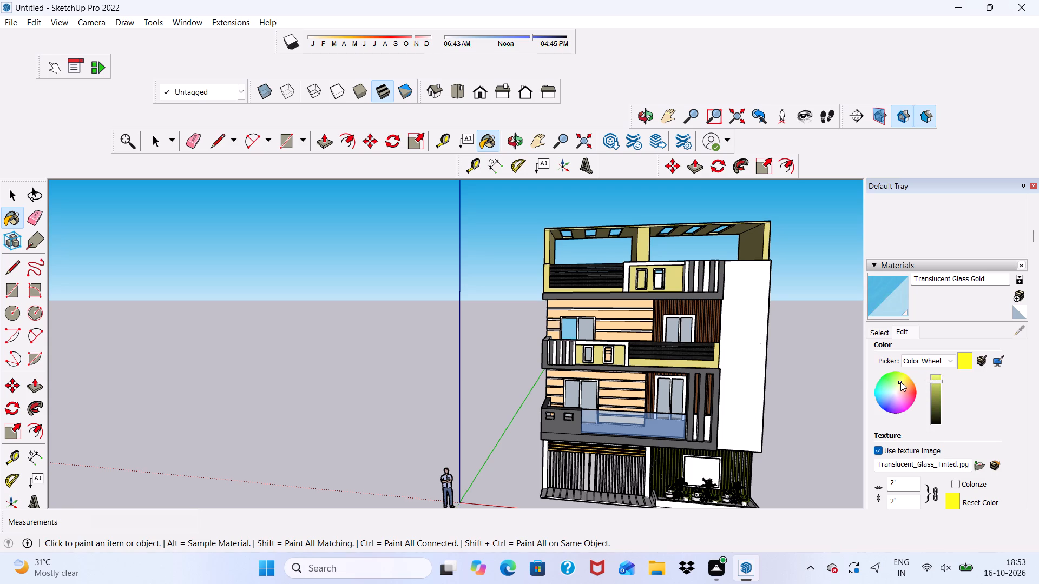
Paint the remaining gray pane of the second-floor window in the striped wall with the edited Translucent Glass Gold.
scroll(560, 326, up, 4)
drag(564, 327, 569, 329)
scroll(592, 331, up, 2)
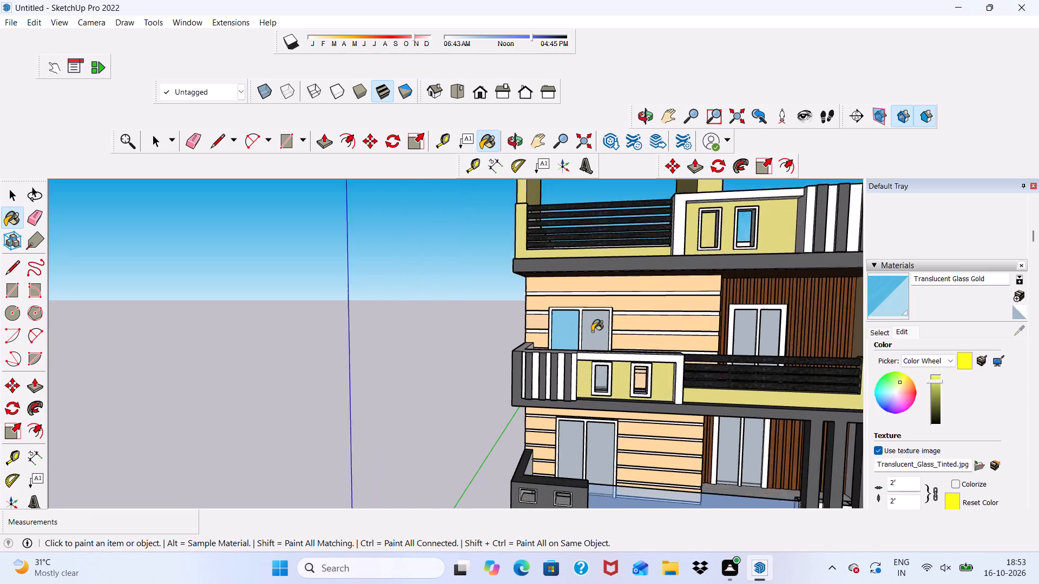
scroll(592, 331, up, 2)
click(592, 331)
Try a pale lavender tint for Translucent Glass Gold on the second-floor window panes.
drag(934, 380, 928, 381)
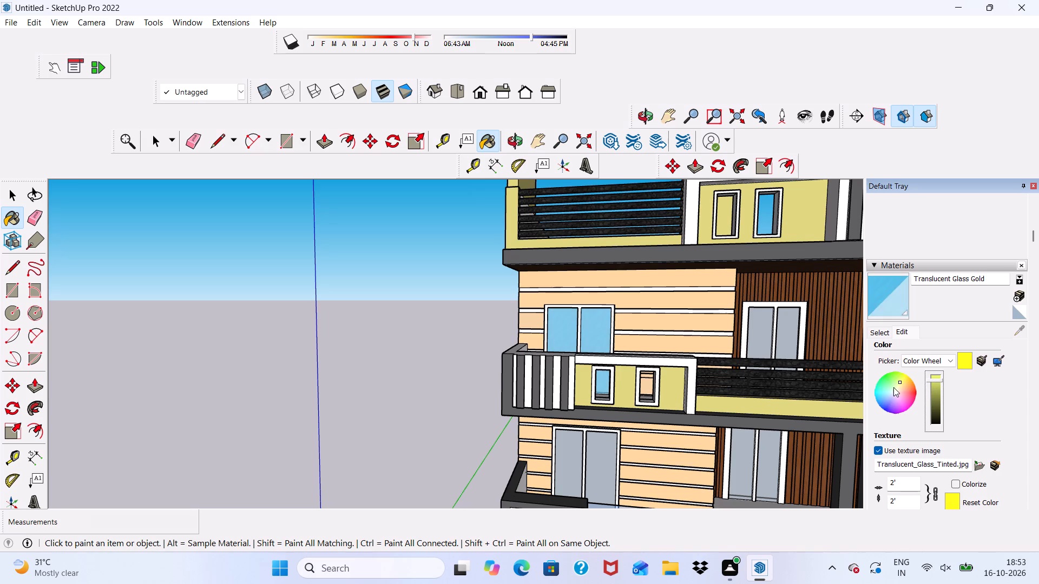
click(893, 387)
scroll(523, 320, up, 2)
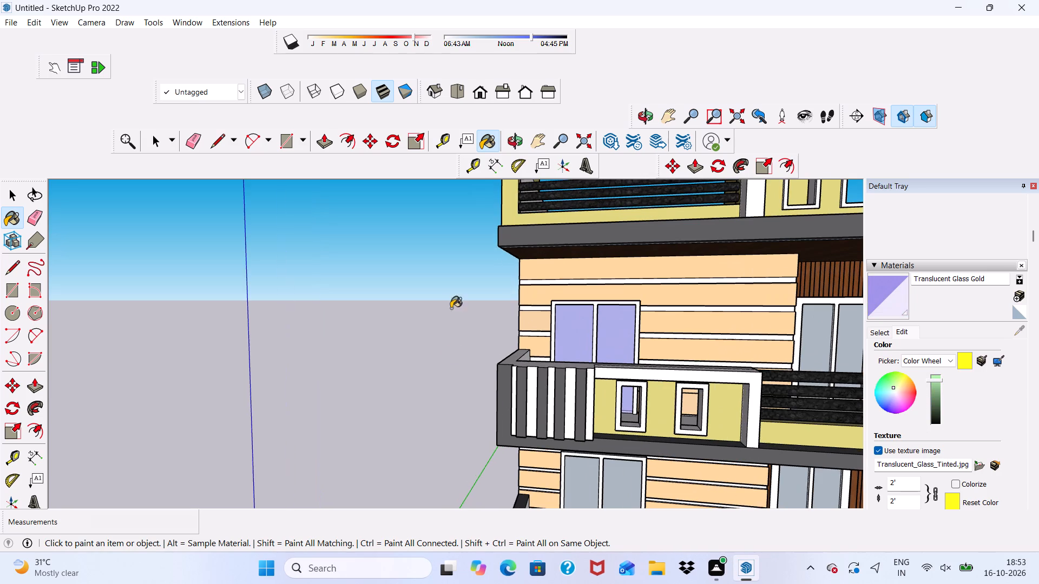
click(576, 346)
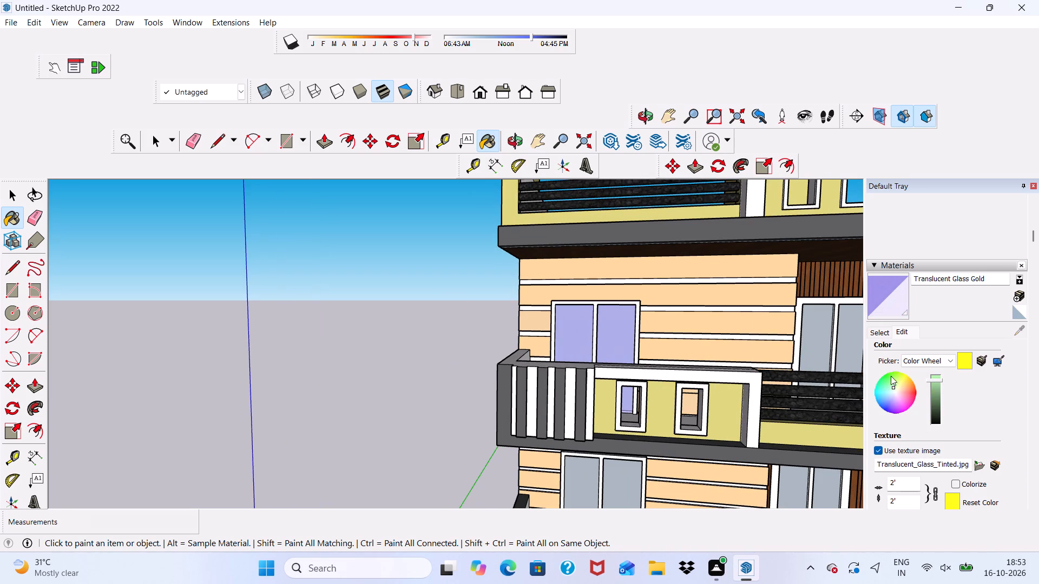
Recolour Translucent Glass Gold to a darker, muted steel blue for the second-floor window panes.
click(904, 375)
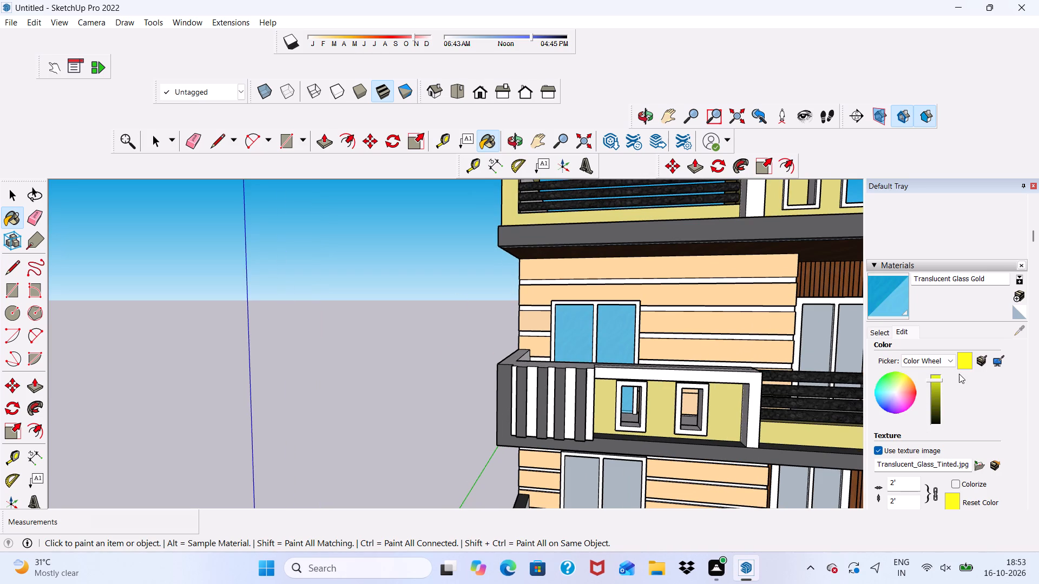
drag(934, 382, 936, 389)
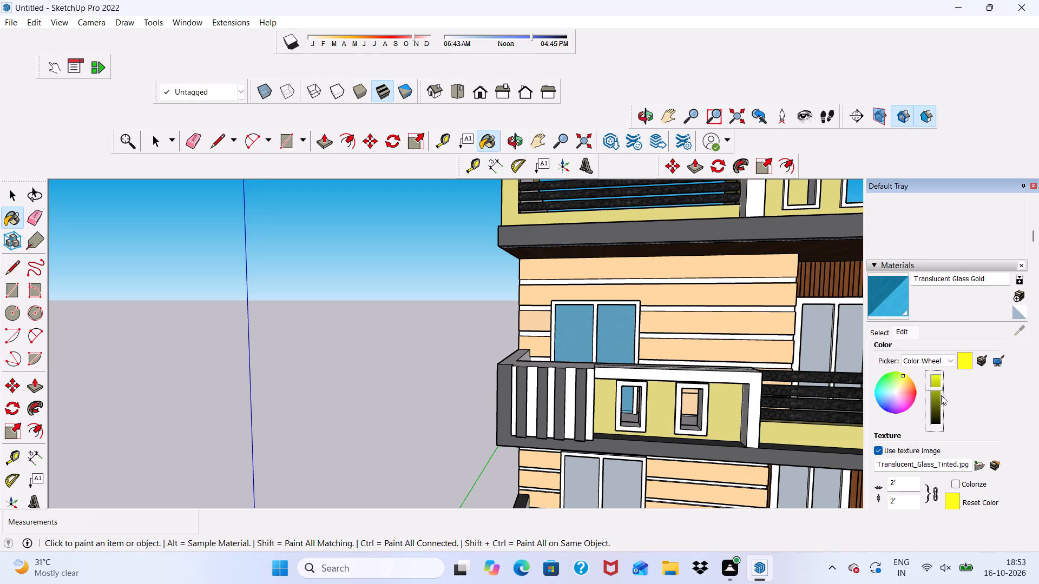
click(898, 380)
click(898, 380)
click(898, 380)
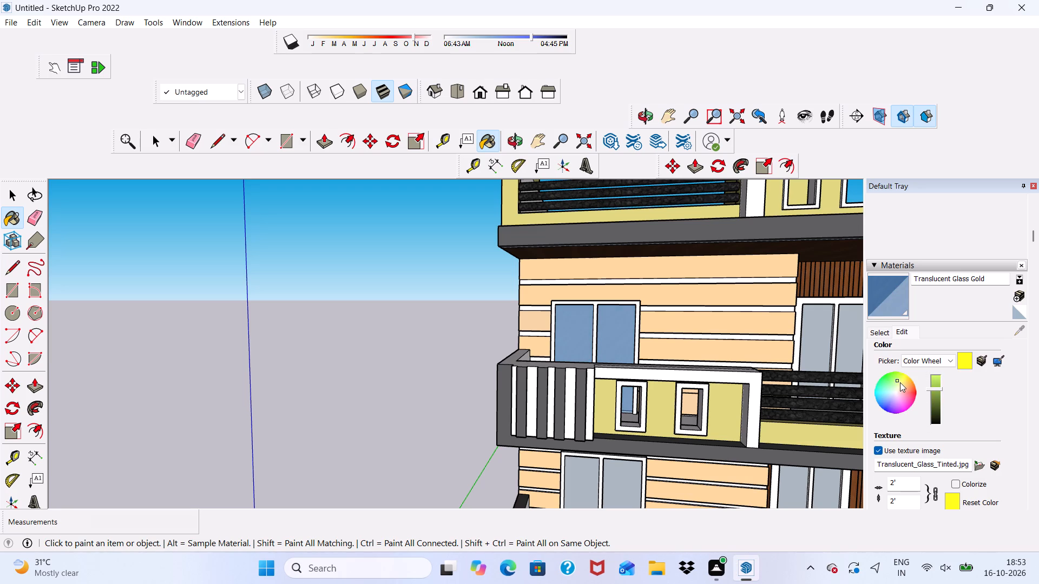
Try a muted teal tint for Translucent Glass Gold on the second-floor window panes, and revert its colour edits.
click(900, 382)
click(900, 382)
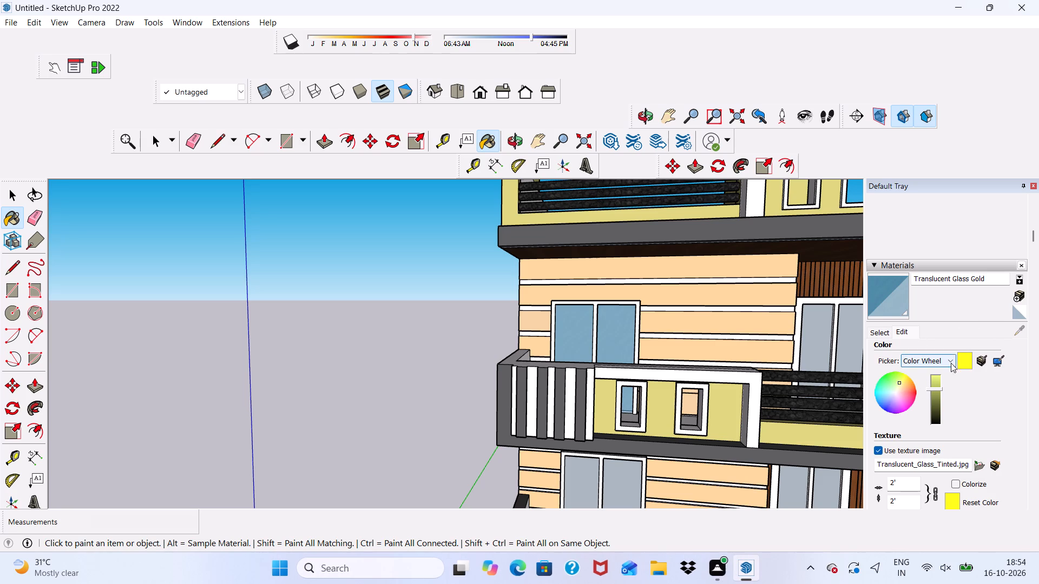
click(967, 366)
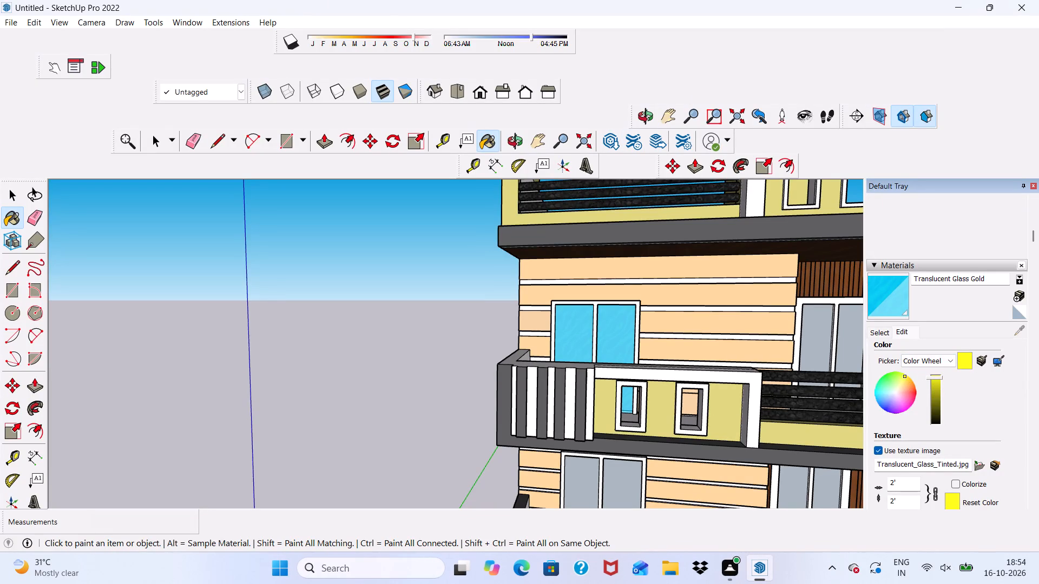
Paint both panes of the second-floor window in the striped wall with Translucent Glass Gray, undoing any stray paint on the wall.
click(884, 333)
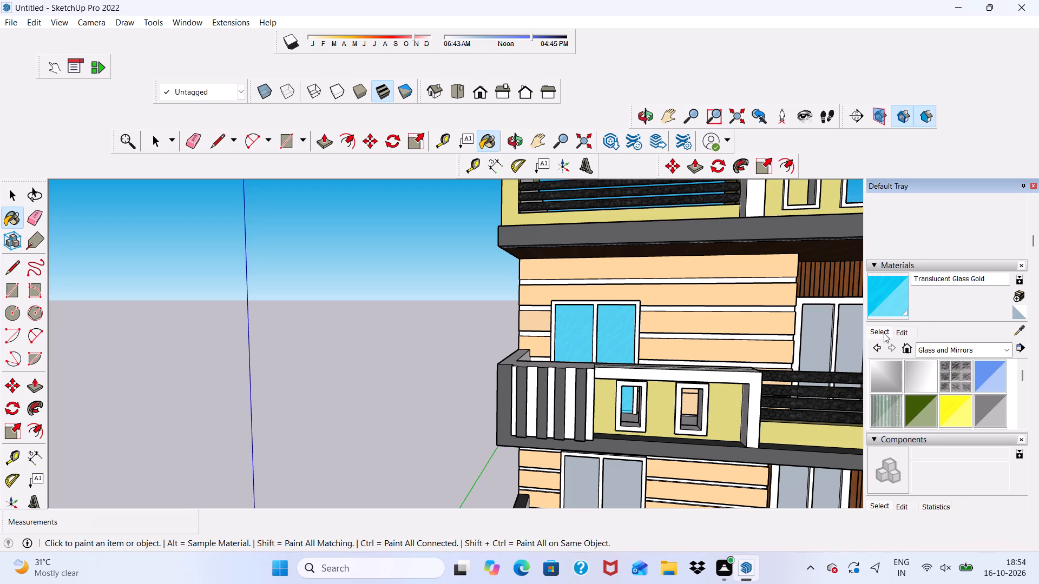
click(995, 384)
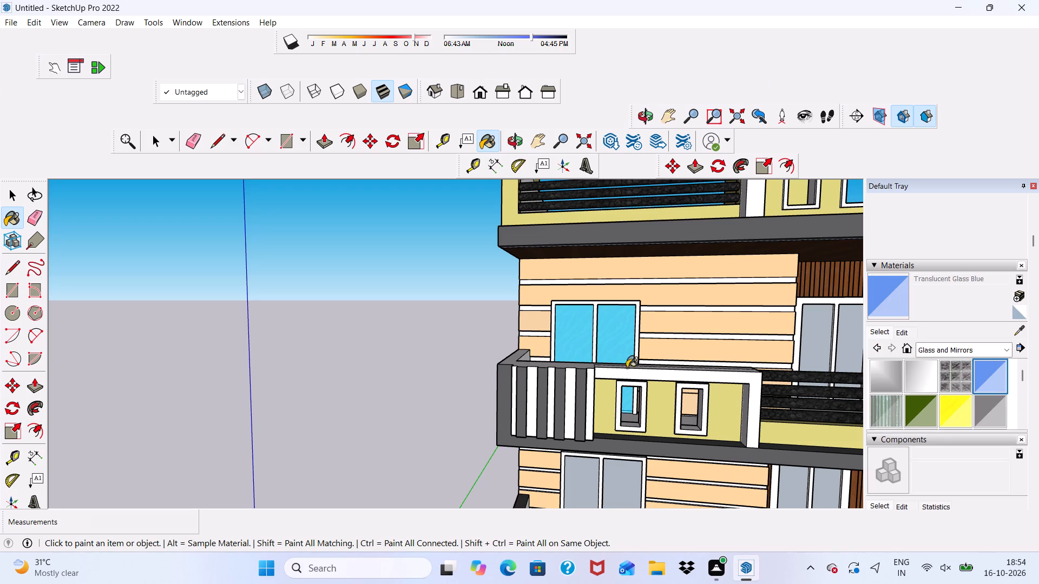
click(998, 417)
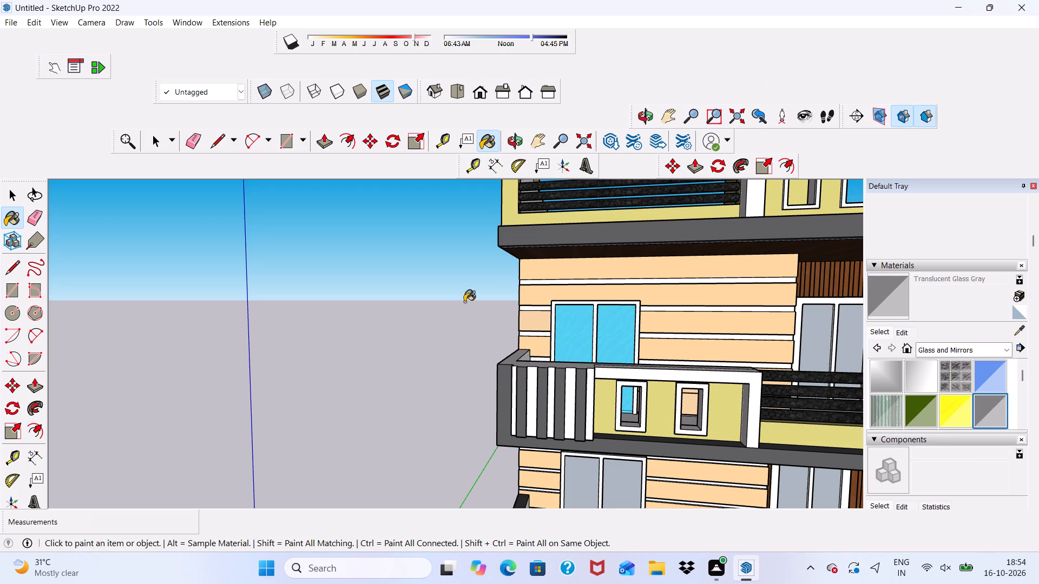
click(537, 323)
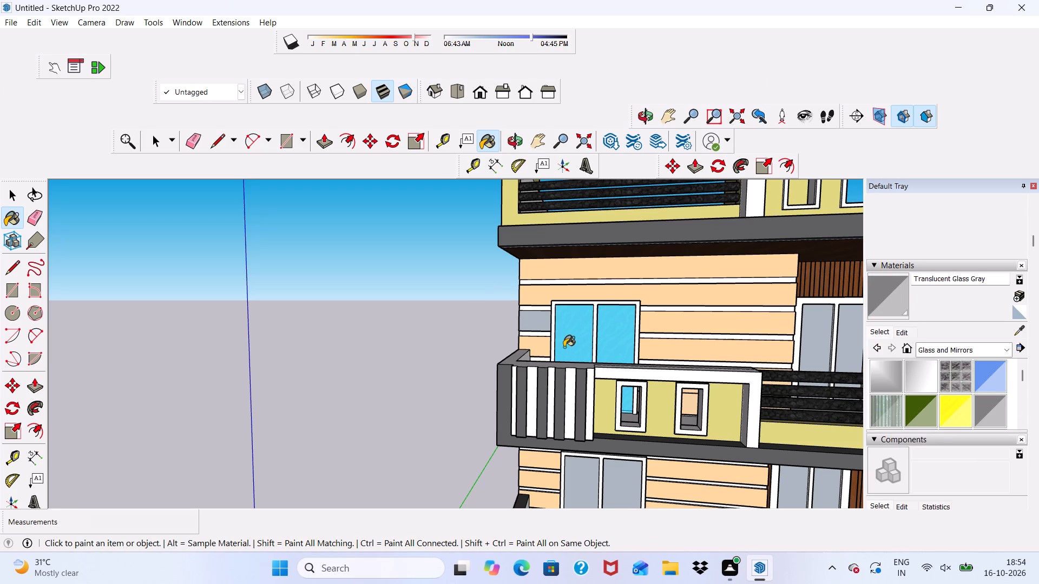
key(ctrl+z)
double_click(589, 331)
drag(649, 356, 643, 359)
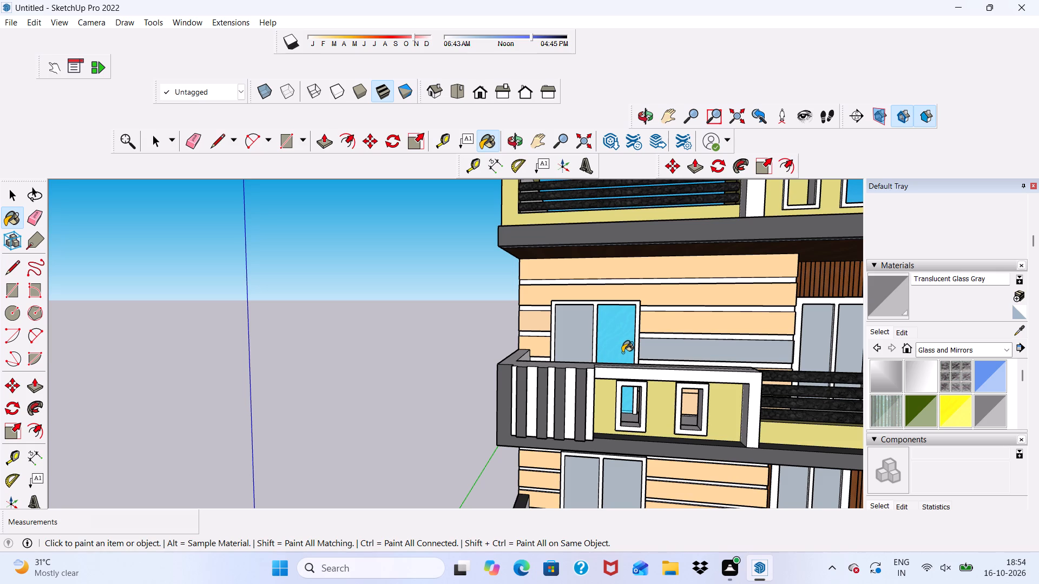
key(ctrl+z)
click(616, 330)
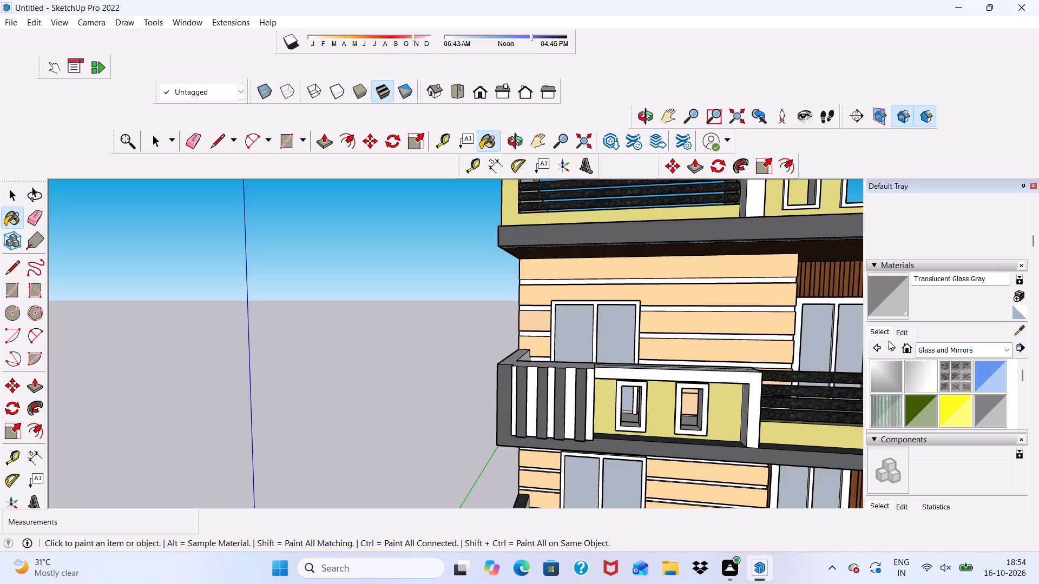
Recolour Translucent Glass Gray to a yellow hue and adjust its brightness to a dark olive.
click(908, 335)
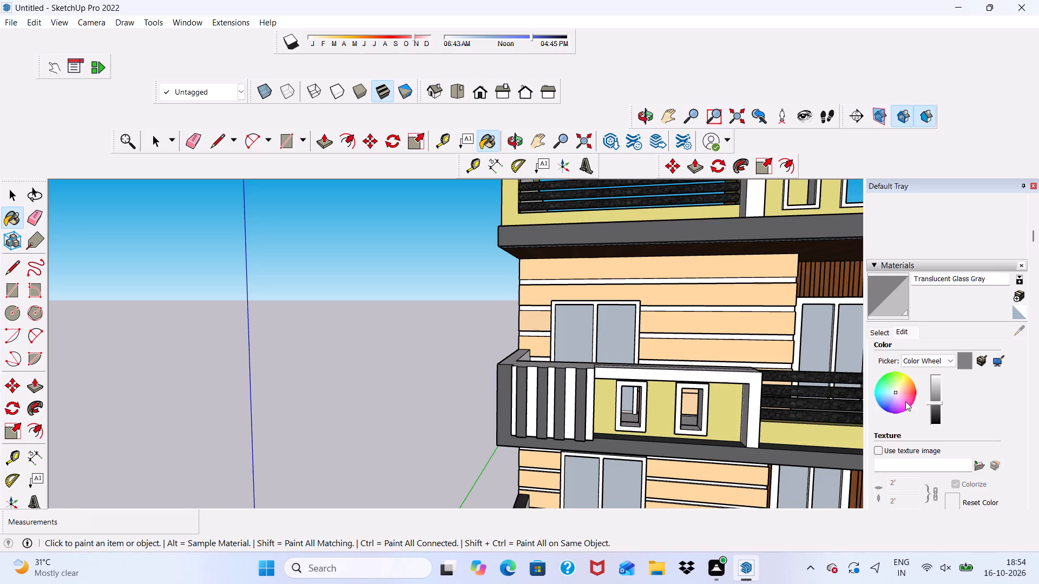
click(903, 379)
scroll(903, 382, up, 4)
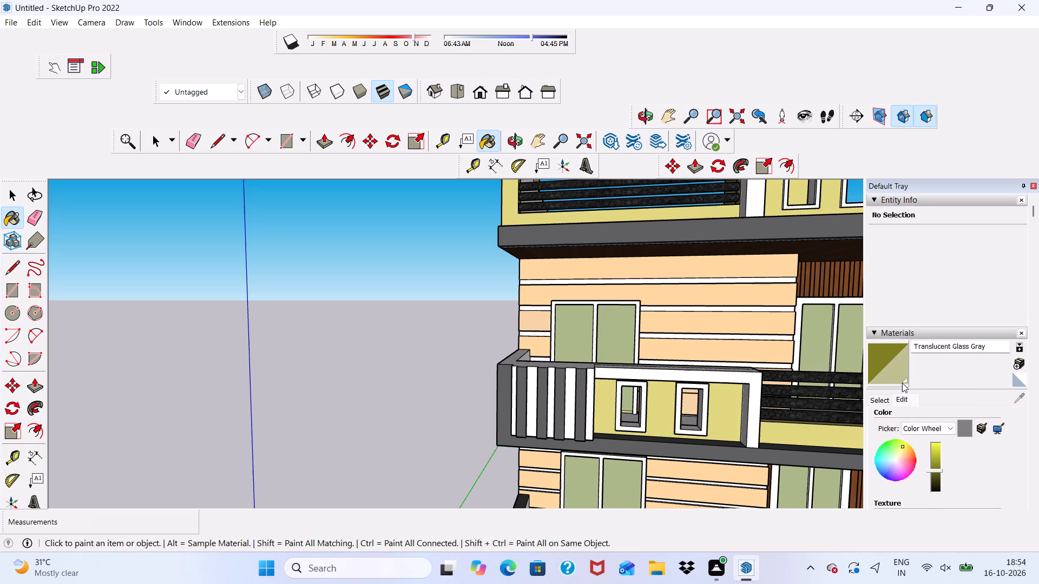
click(937, 446)
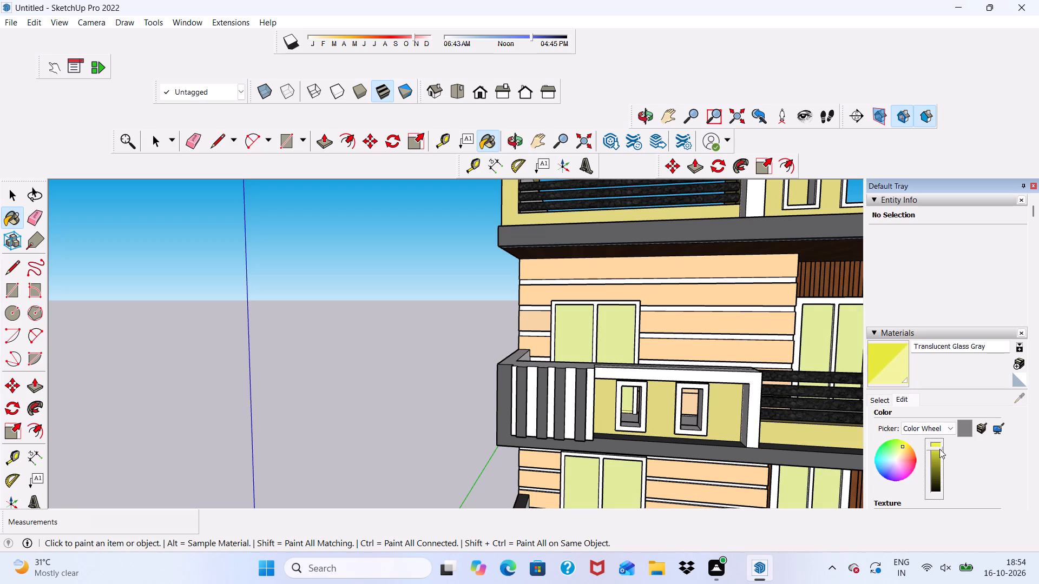
scroll(903, 415, down, 10)
scroll(922, 483, up, 3)
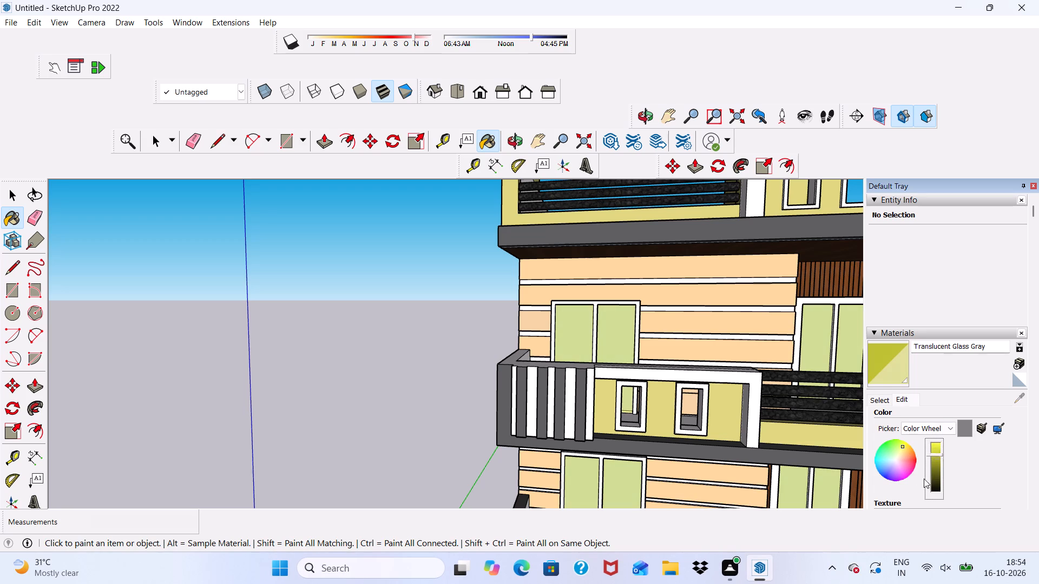
scroll(924, 479, up, 2)
drag(939, 454, 938, 469)
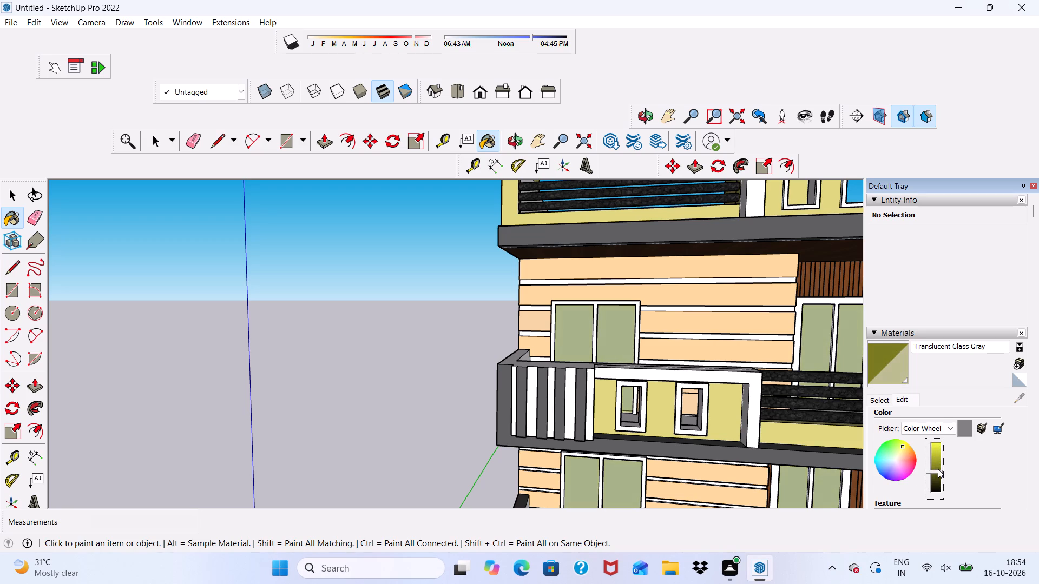
drag(938, 469, 938, 470)
Brighten Translucent Glass Gray to a light yellow for the facade's windows and doors.
scroll(767, 410, down, 9)
scroll(698, 460, up, 5)
scroll(698, 460, down, 5)
middle_drag(703, 442, 682, 348)
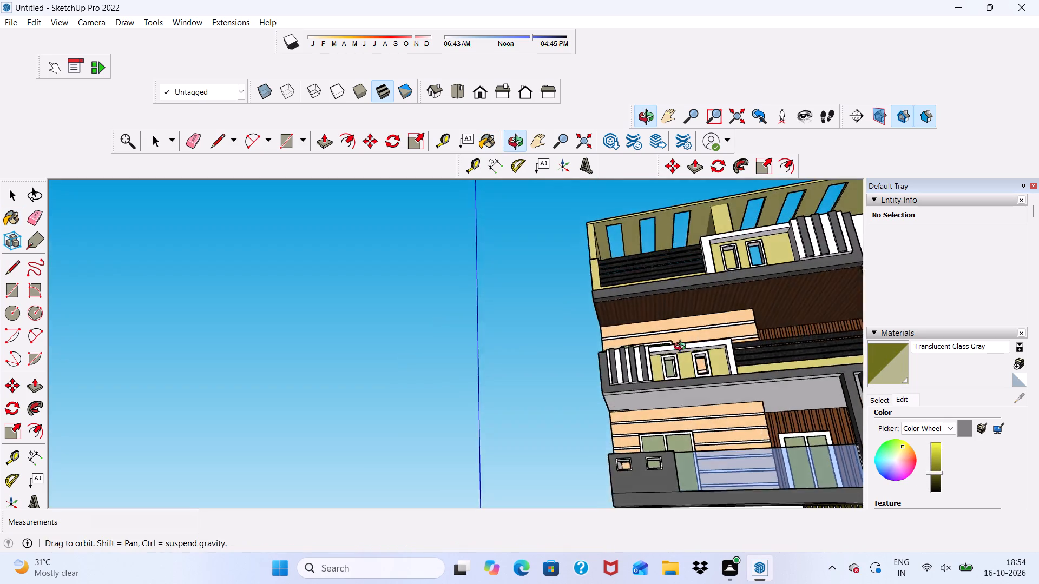
middle_drag(682, 348, 711, 365)
scroll(721, 373, up, 4)
scroll(682, 358, down, 6)
middle_drag(683, 395, 699, 456)
scroll(630, 349, up, 11)
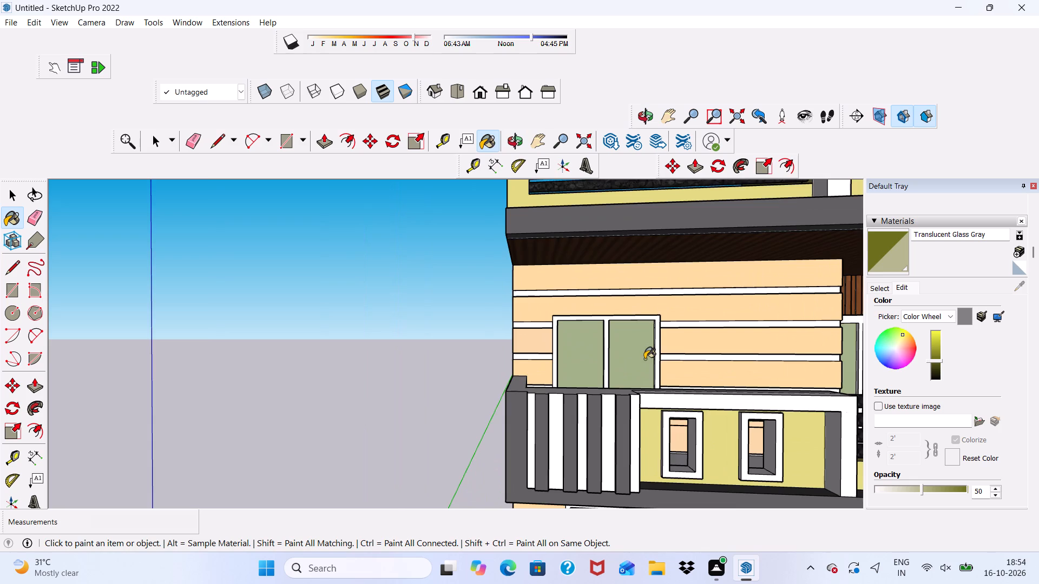
scroll(640, 310, down, 9)
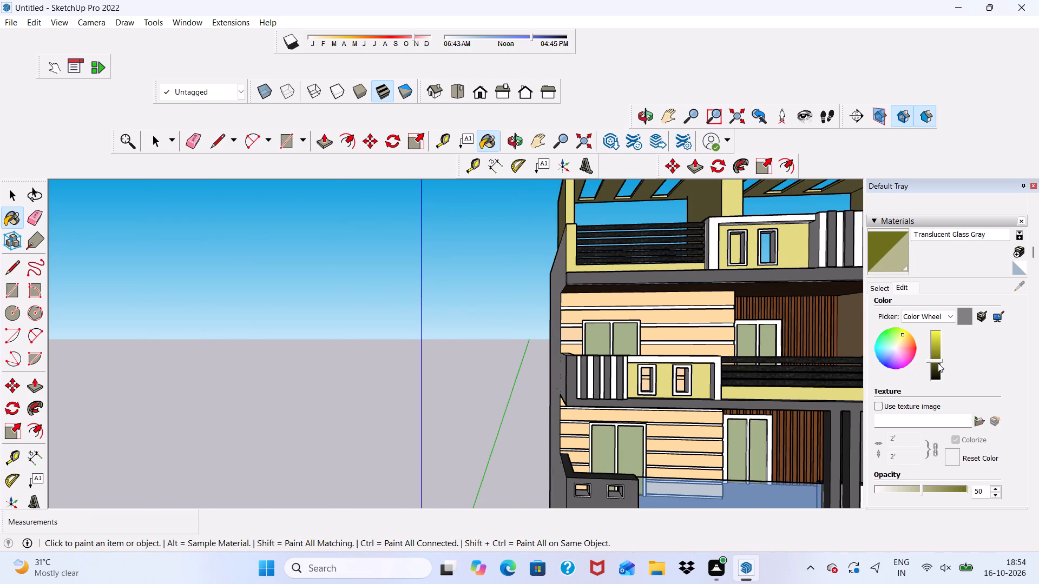
drag(938, 361, 933, 345)
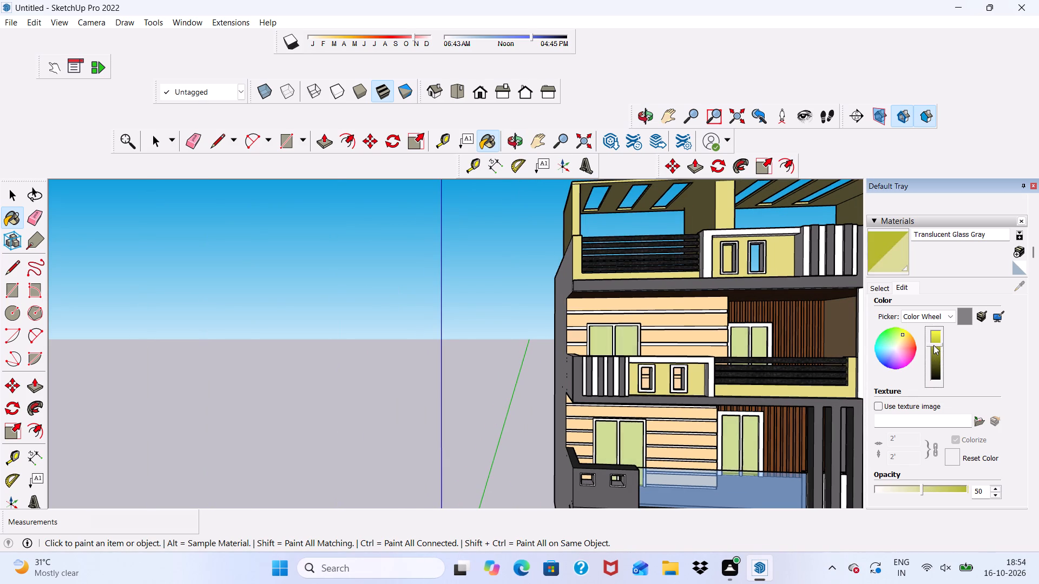
drag(933, 345, 933, 341)
Examine the yellow-tinted window and door glass across the facade from the front and from above.
scroll(592, 409, down, 1)
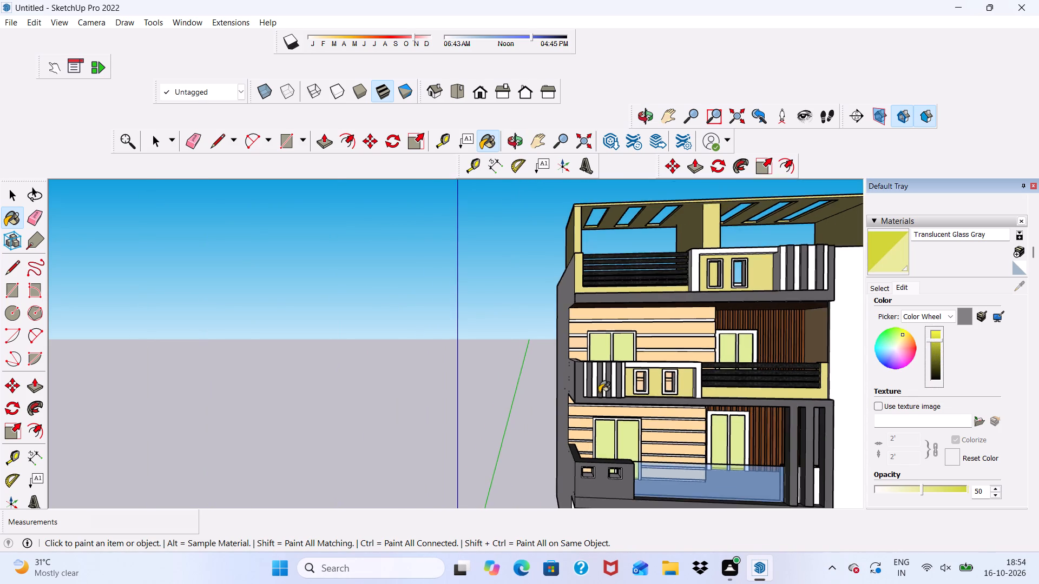
scroll(624, 383, up, 6)
scroll(624, 383, down, 13)
scroll(708, 455, up, 10)
key(space)
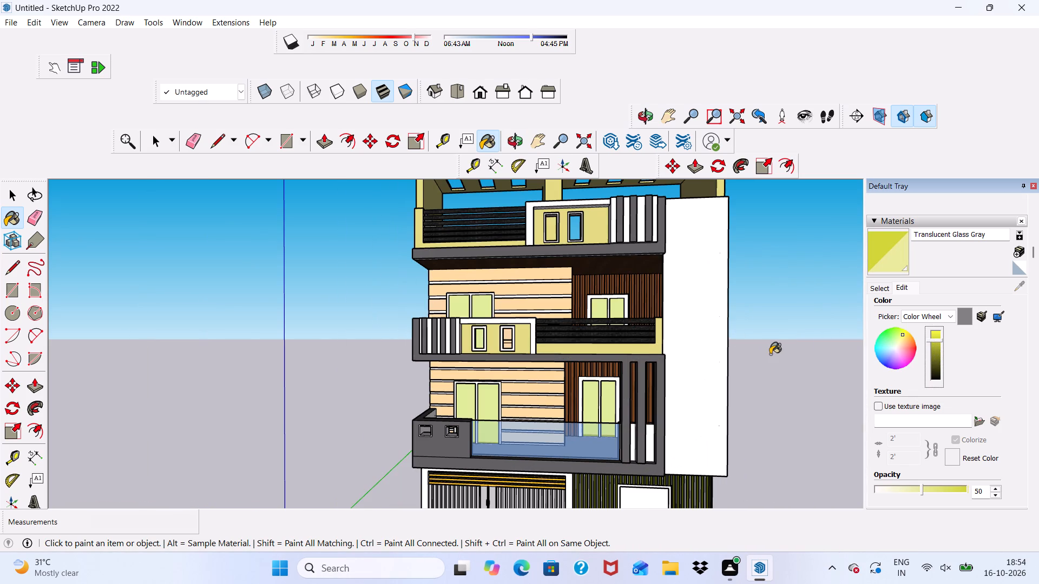
scroll(770, 354, up, 4)
scroll(769, 355, down, 6)
middle_drag(642, 362, 683, 467)
scroll(683, 467, up, 7)
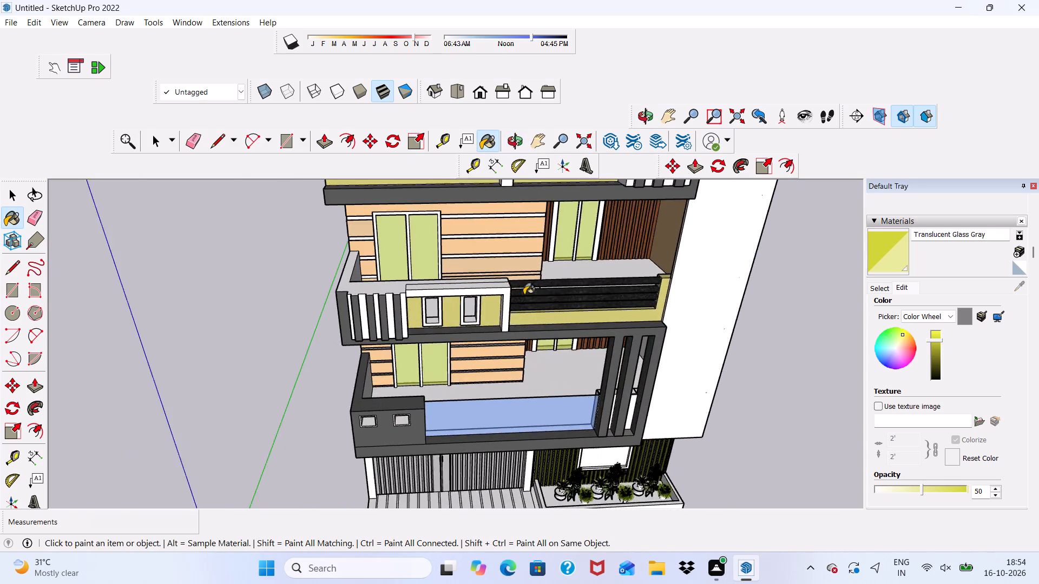
Select the glass balcony panel above the garage and paint it with Translucent Glass Blue.
scroll(523, 295, down, 4)
middle_drag(537, 344, 522, 244)
scroll(541, 357, up, 10)
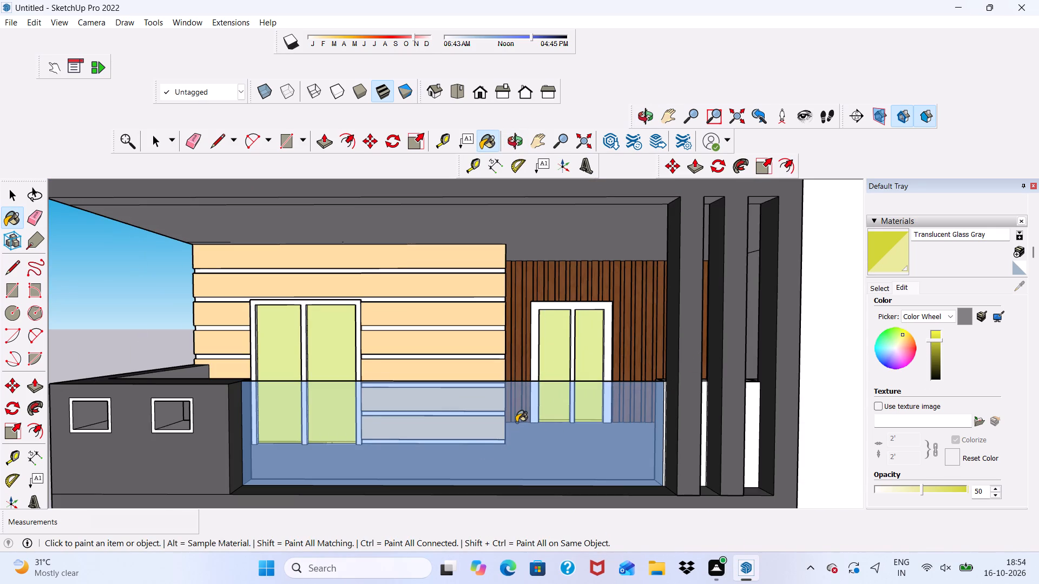
key(space)
click(571, 403)
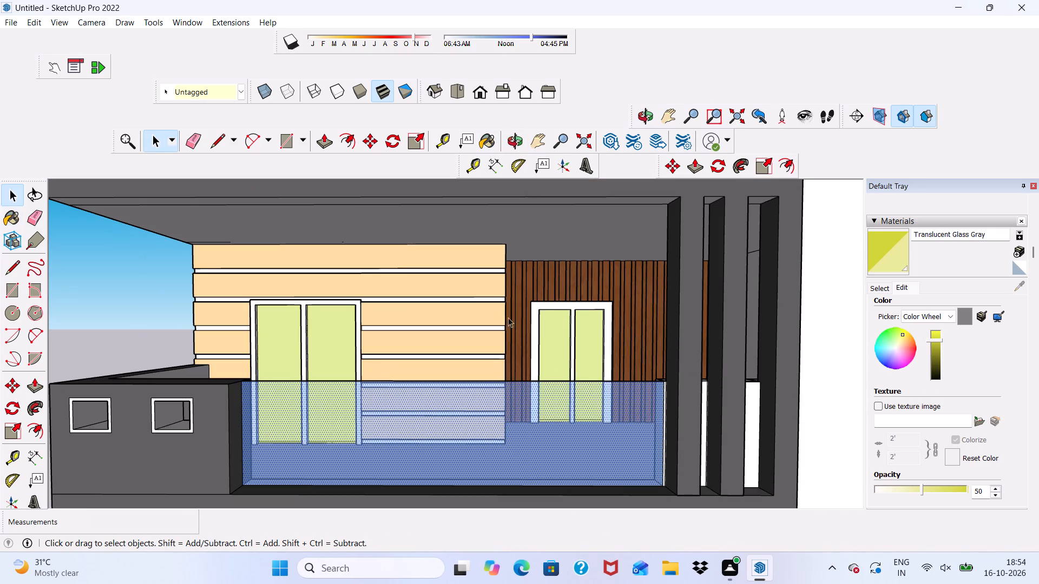
click(952, 317)
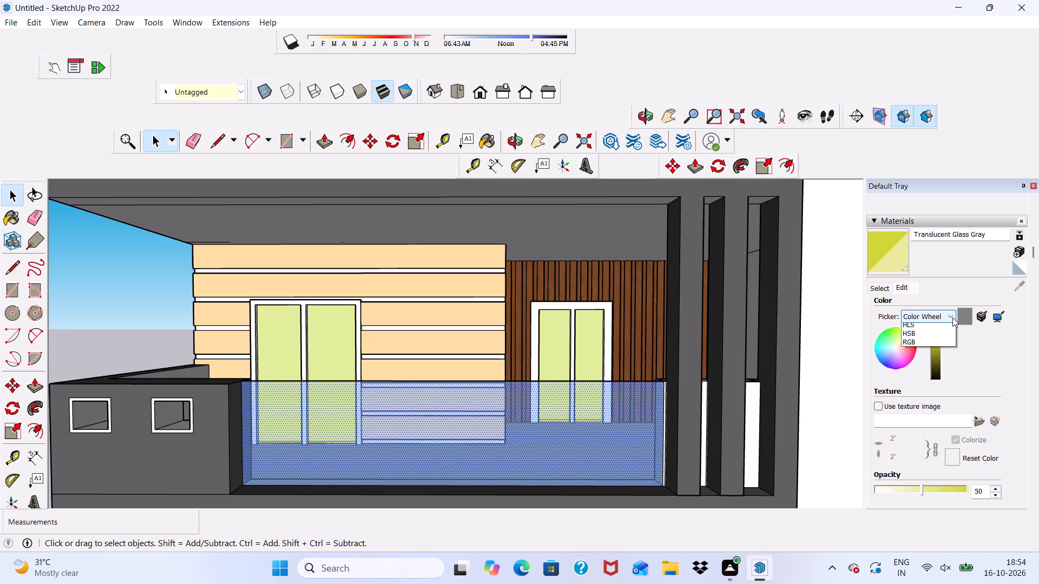
click(881, 289)
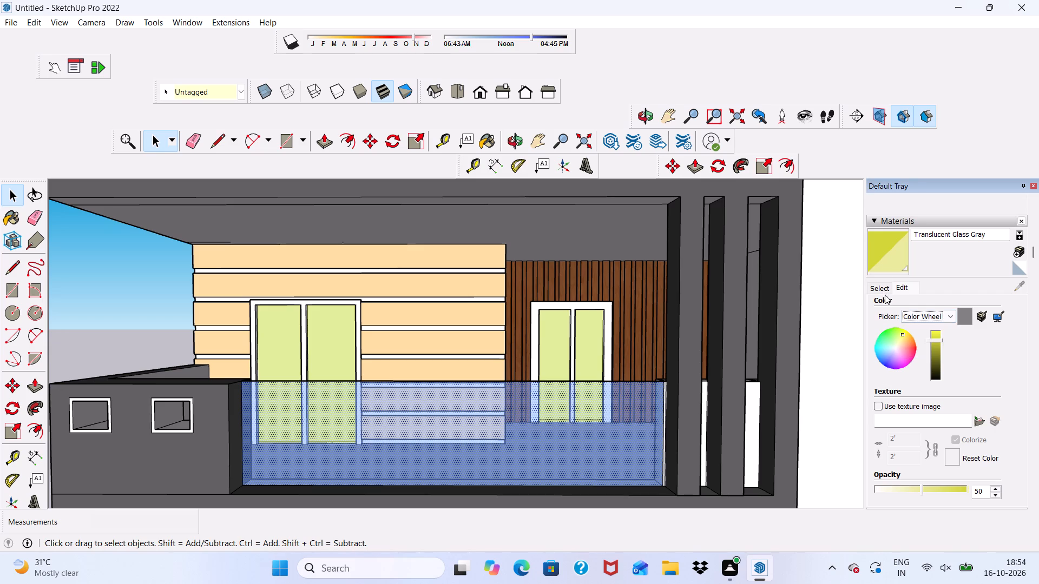
click(883, 288)
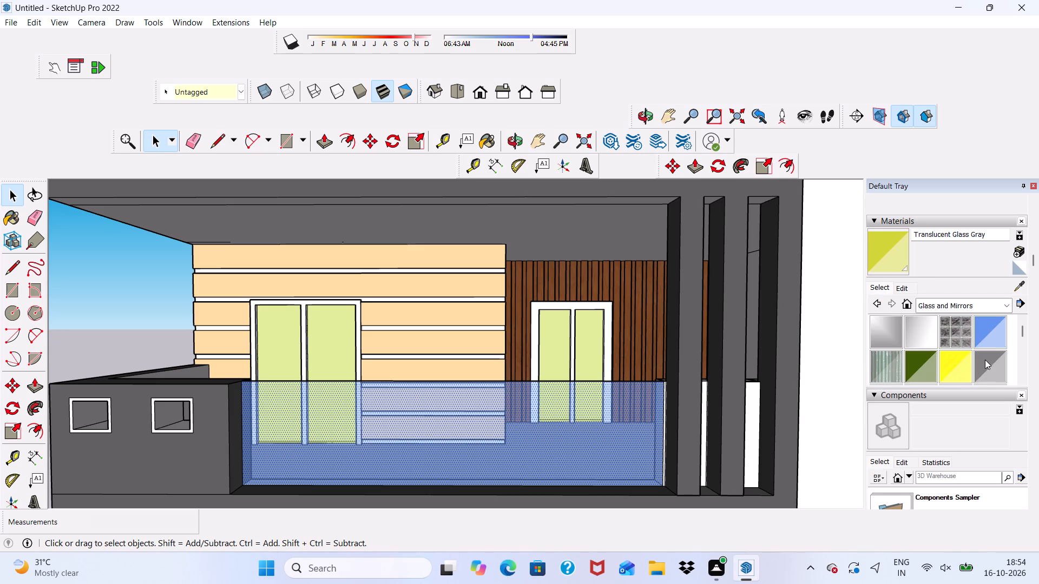
click(985, 360)
click(979, 328)
click(537, 396)
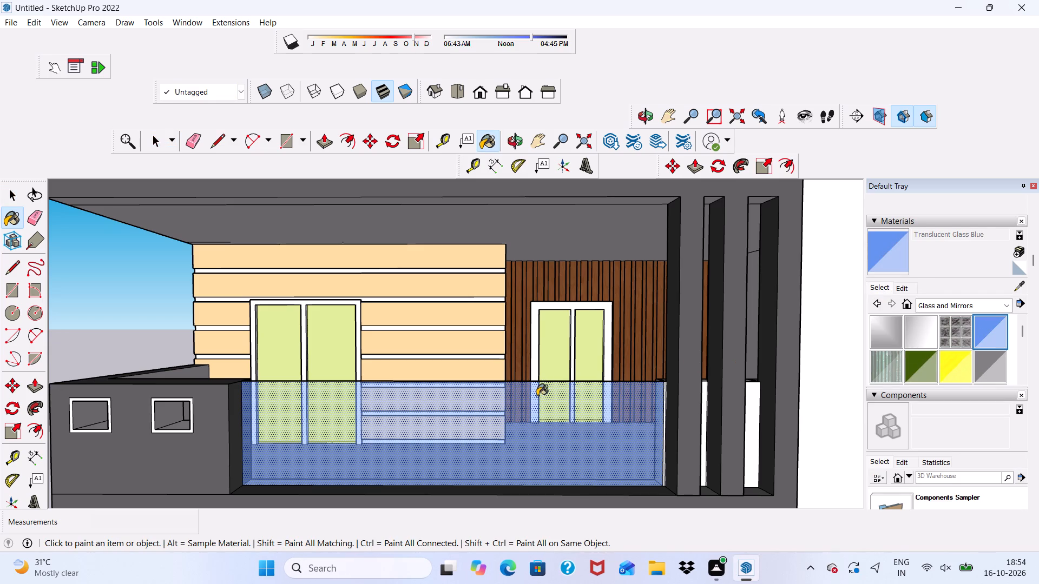
key(space)
scroll(555, 414, down, 7)
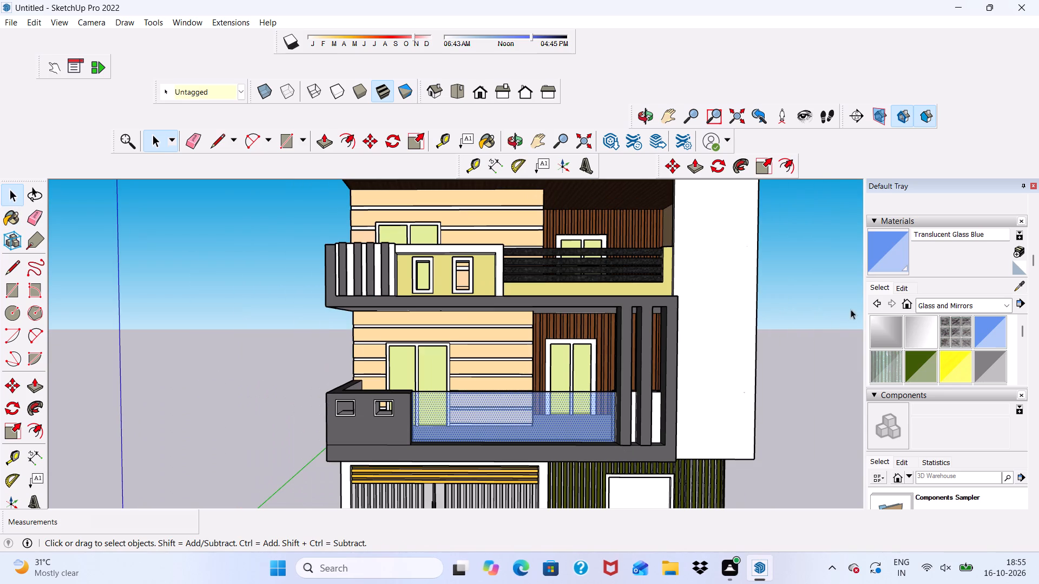
Try yellow, purple and green tints for Translucent Glass Blue on the balcony panel, settling on a near-white pale green.
click(900, 288)
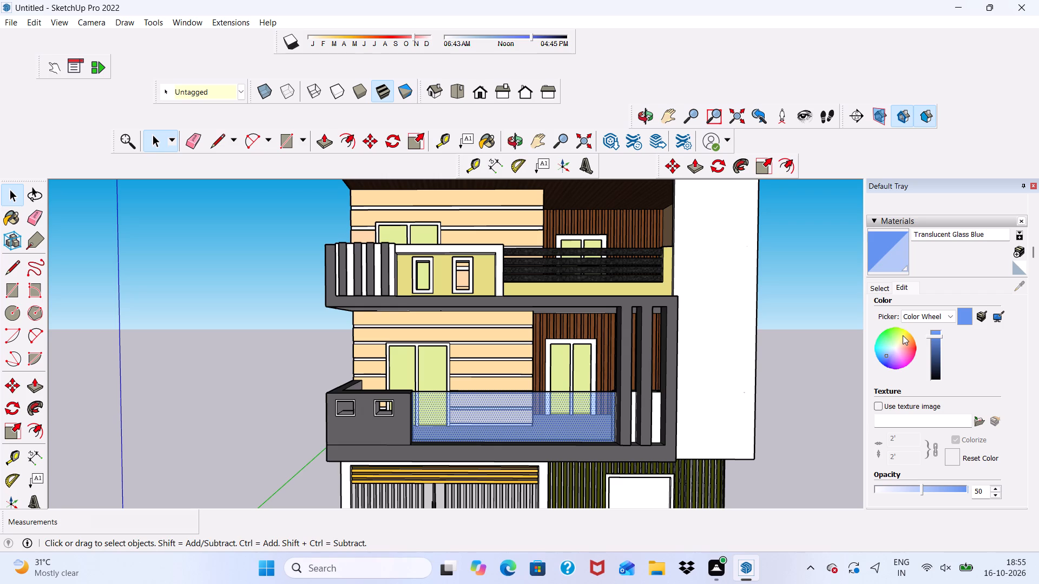
click(903, 335)
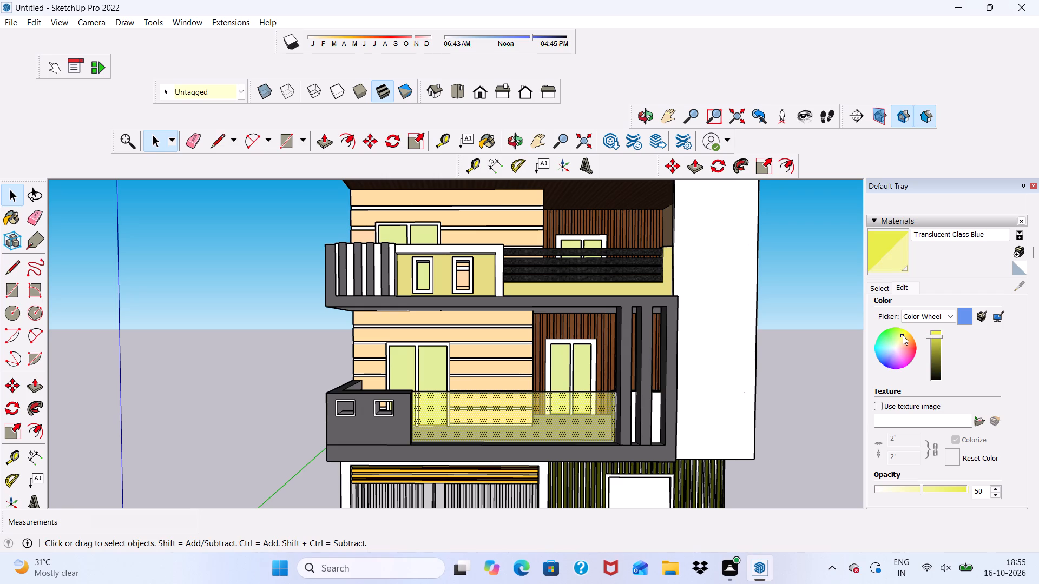
drag(902, 335, 898, 364)
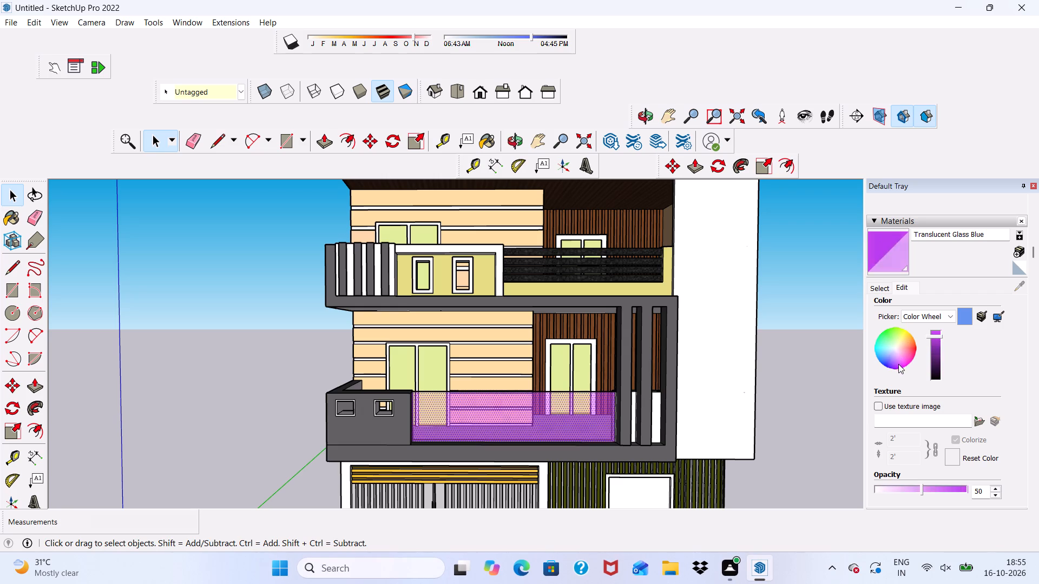
drag(898, 364, 892, 337)
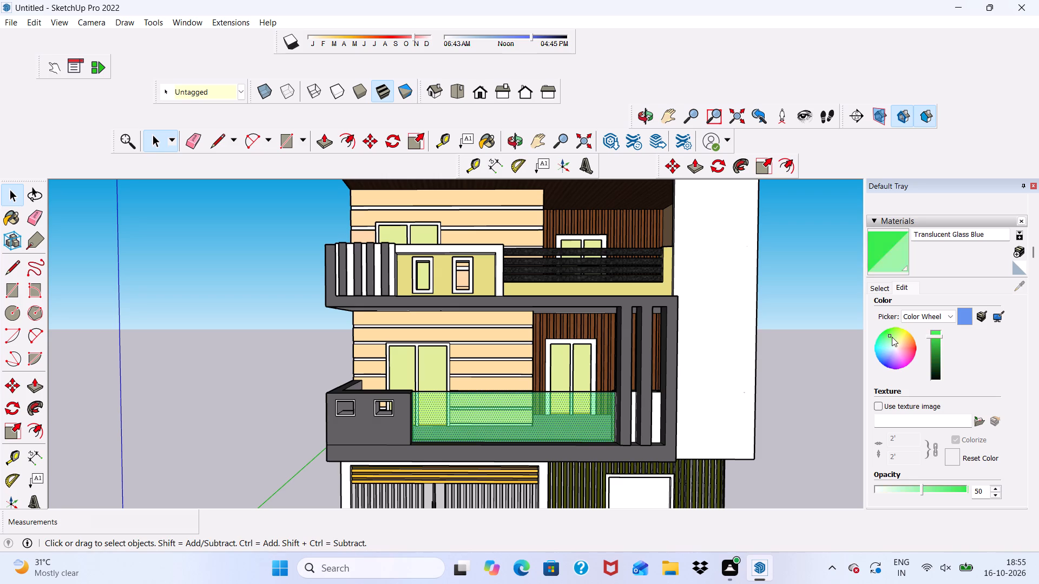
drag(892, 337, 895, 342)
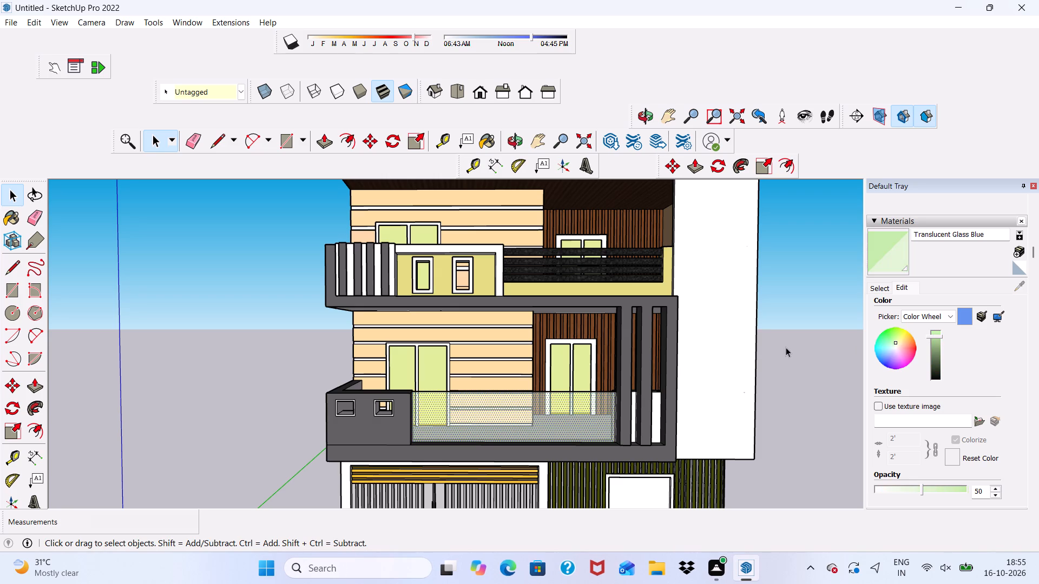
click(783, 347)
scroll(565, 457, up, 3)
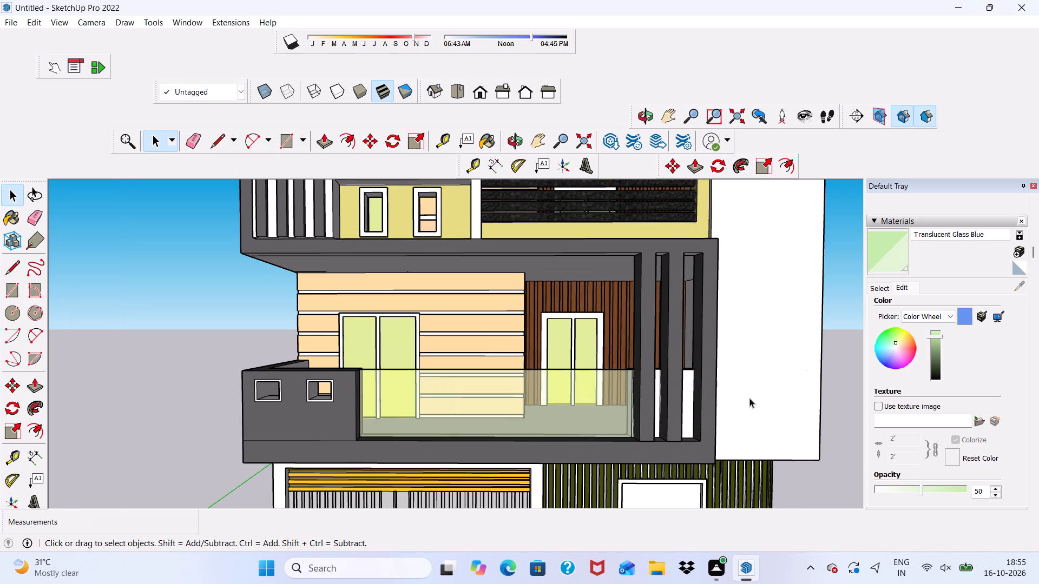
click(895, 341)
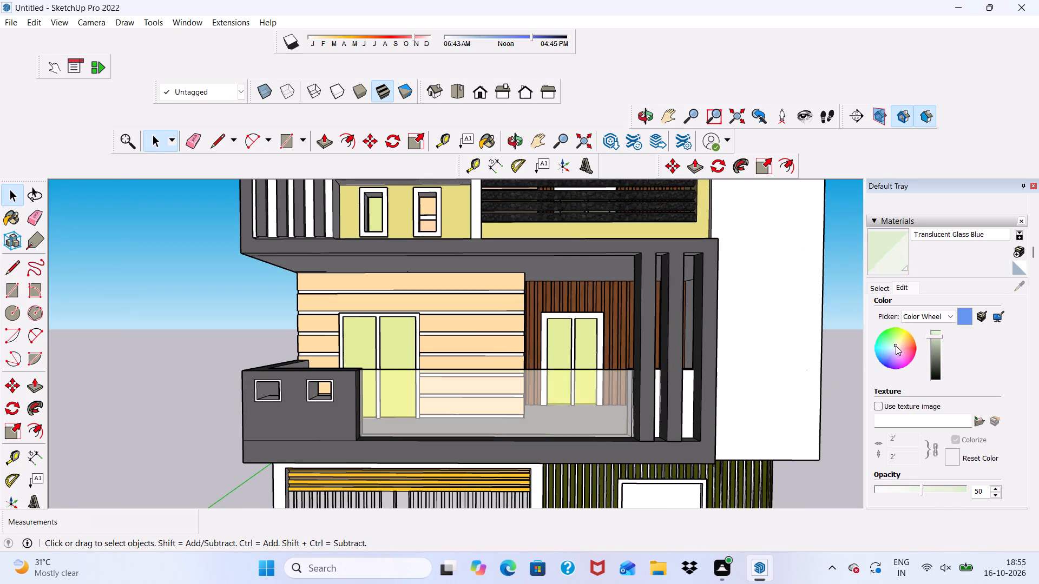
click(845, 360)
scroll(672, 327, down, 7)
middle_drag(640, 380, 616, 385)
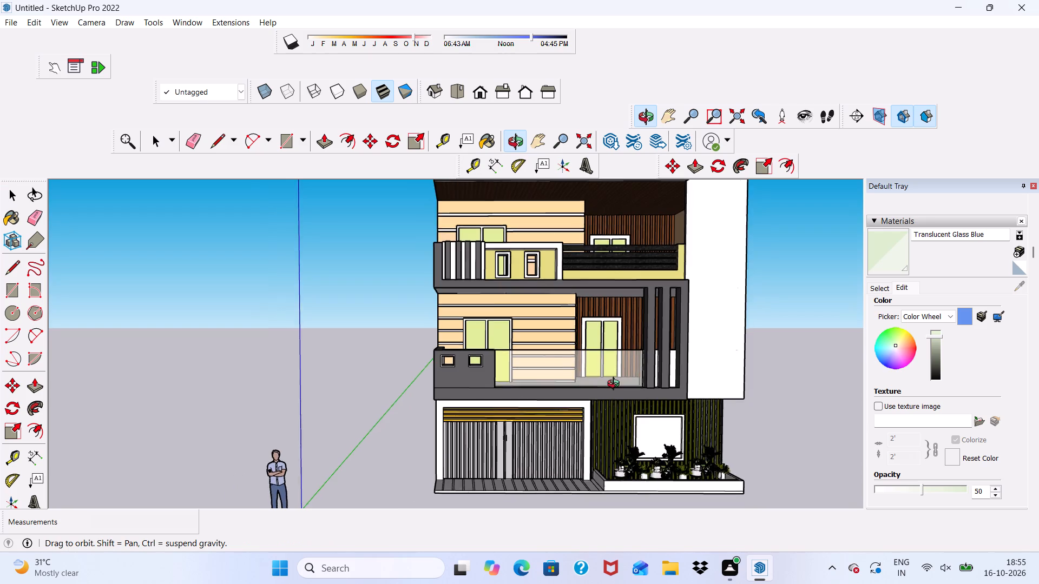
Darken Translucent Glass Blue to a muted grey-green for the glass balcony panel above the garage.
middle_drag(616, 385, 708, 404)
scroll(718, 401, up, 4)
key(space)
scroll(705, 369, down, 1)
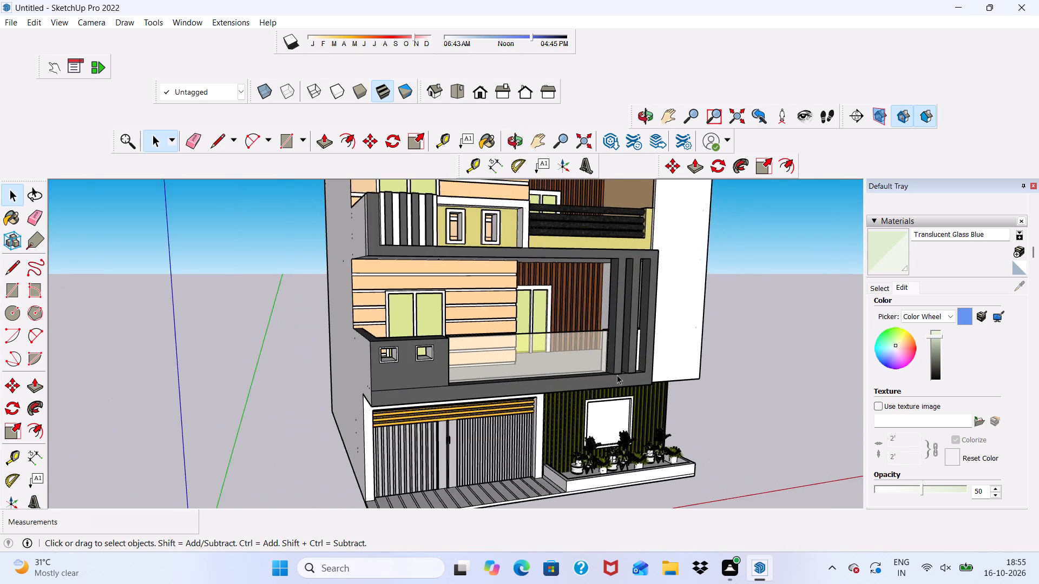
scroll(550, 366, up, 13)
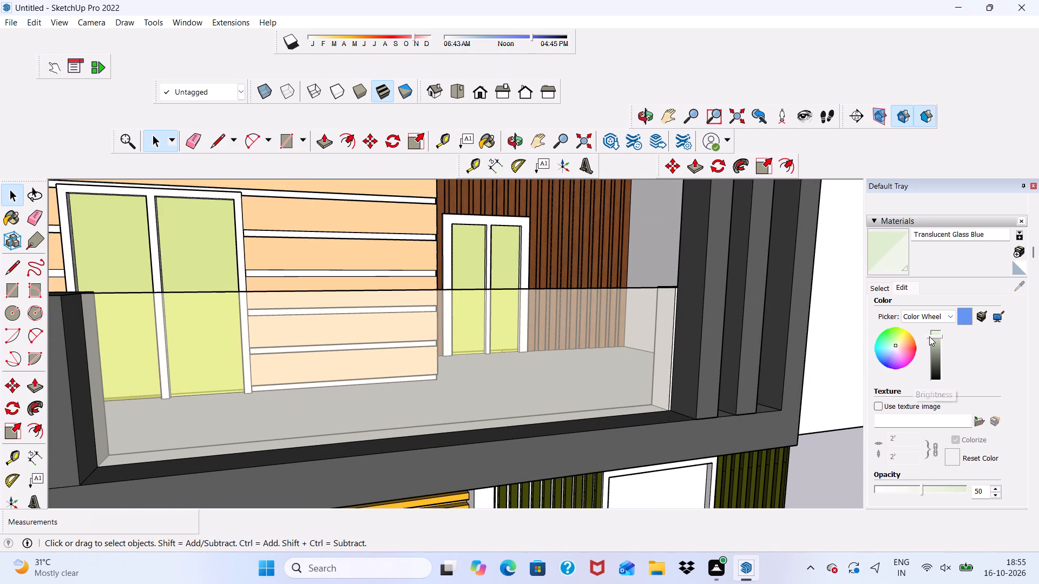
drag(929, 336, 933, 344)
scroll(784, 333, down, 13)
key(space)
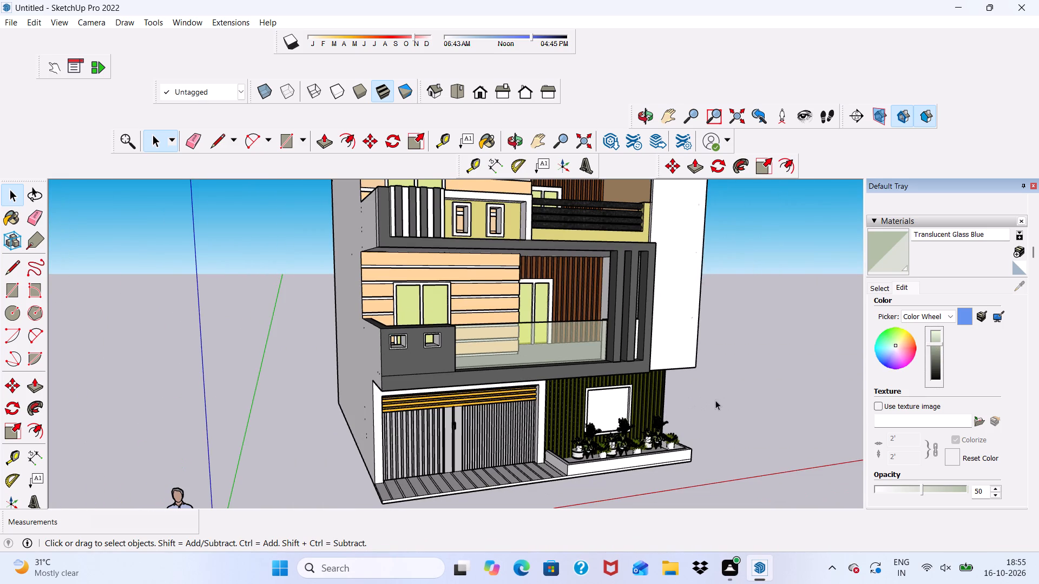
Examine the retinted balcony glass and the facade from below and from farther away.
middle_drag(716, 407, 571, 353)
scroll(608, 343, up, 1)
scroll(608, 342, down, 6)
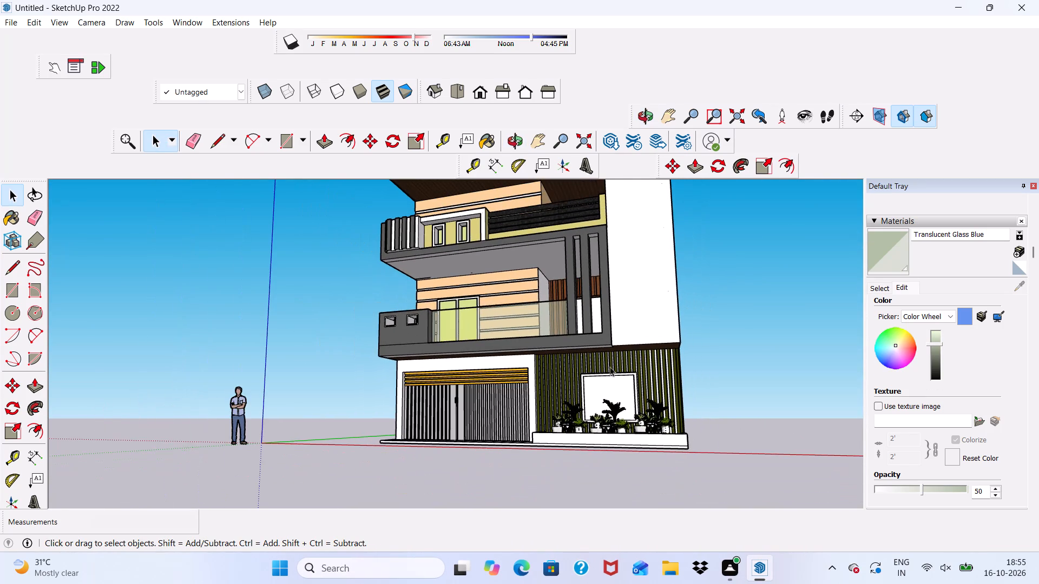
scroll(562, 370, down, 4)
scroll(479, 345, down, 7)
middle_drag(489, 364, 535, 363)
scroll(535, 363, up, 5)
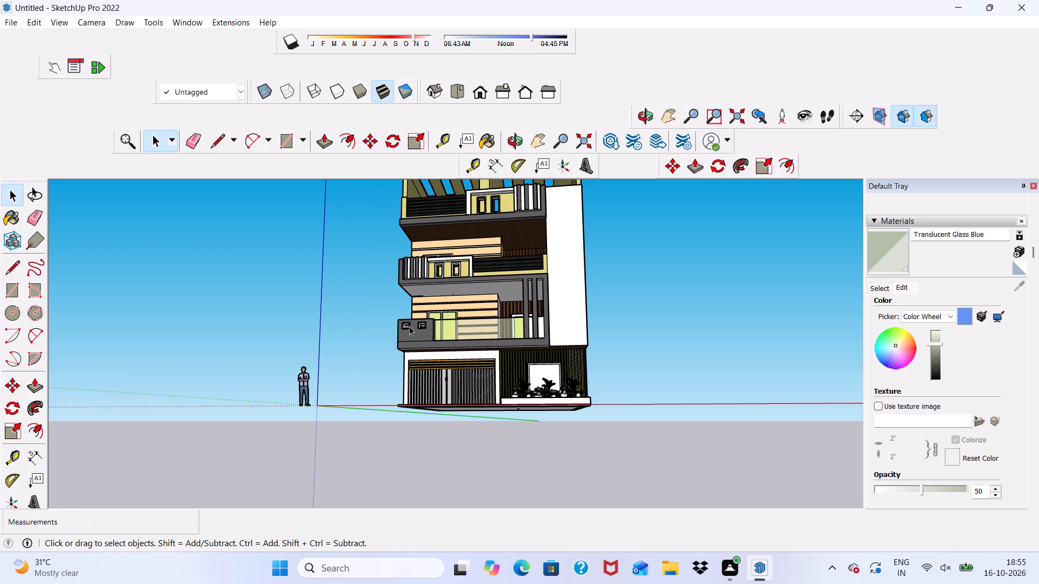
Paint the front of the double-door frame on the peach-banded balcony wall with 0043_SaddleBrown from Colors-Named.
click(876, 289)
click(1007, 304)
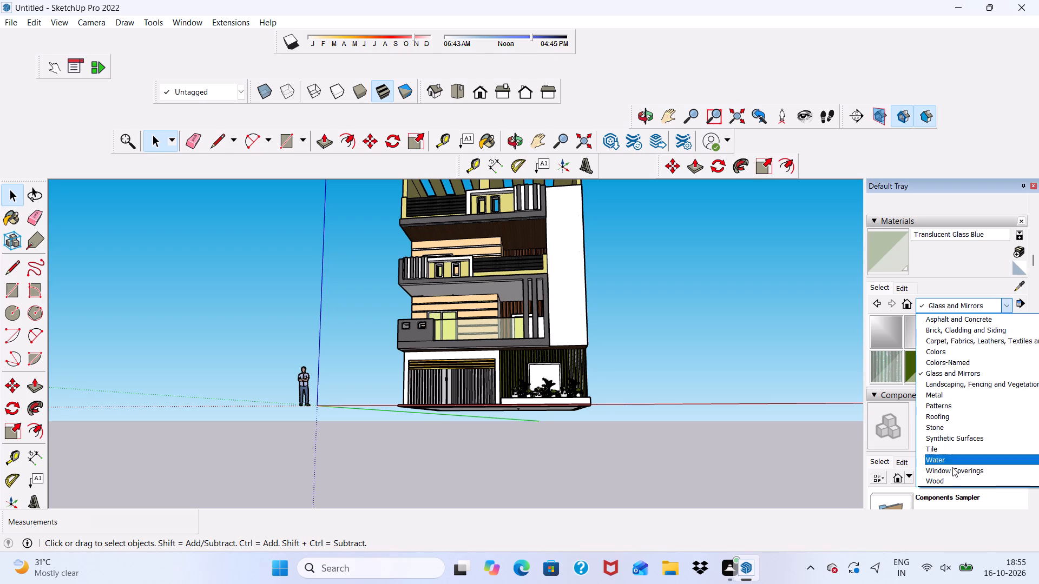
click(943, 357)
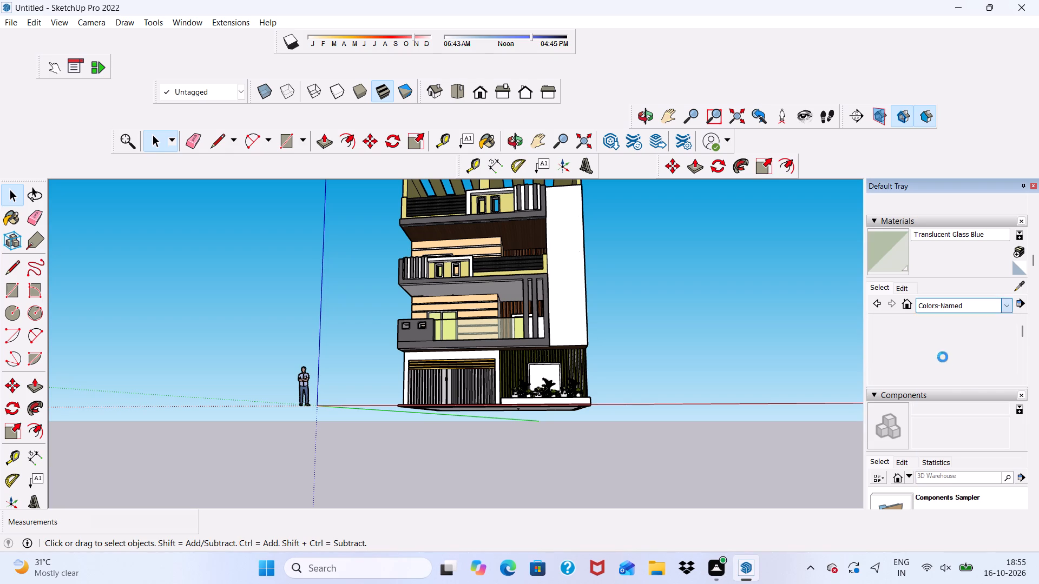
scroll(944, 367, down, 3)
scroll(919, 331, up, 3)
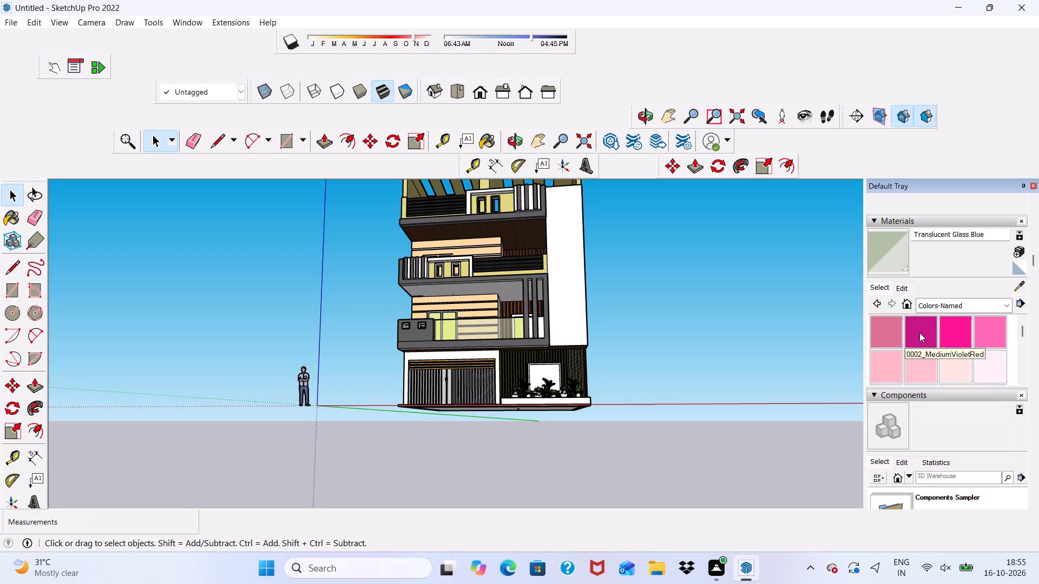
scroll(919, 333, down, 3)
scroll(920, 334, up, 1)
scroll(920, 334, down, 3)
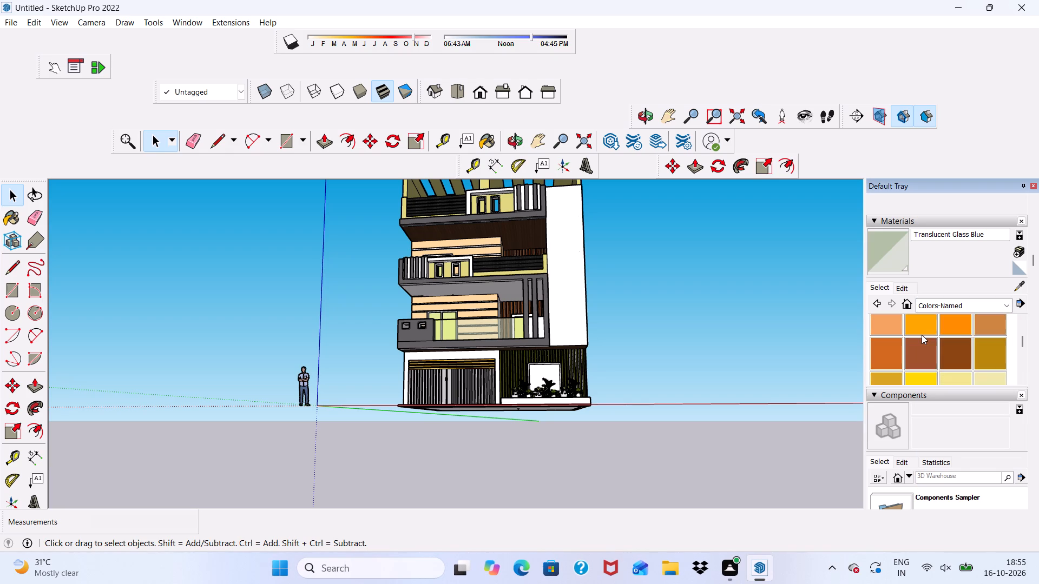
scroll(928, 349, down, 1)
scroll(941, 349, up, 1)
click(949, 349)
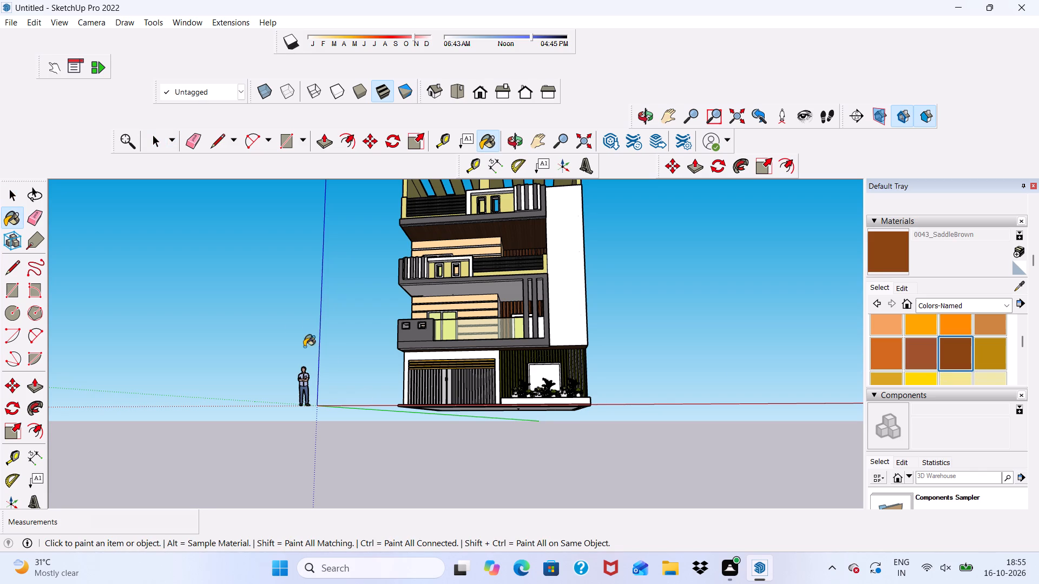
scroll(538, 433, up, 3)
scroll(424, 299, up, 6)
middle_drag(392, 256, 403, 315)
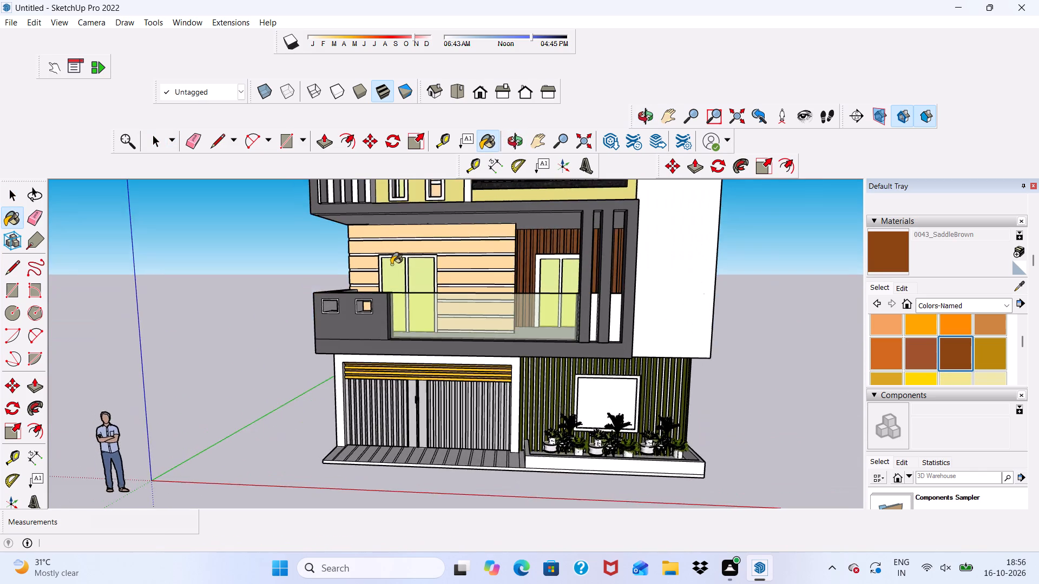
scroll(390, 259, up, 14)
click(423, 255)
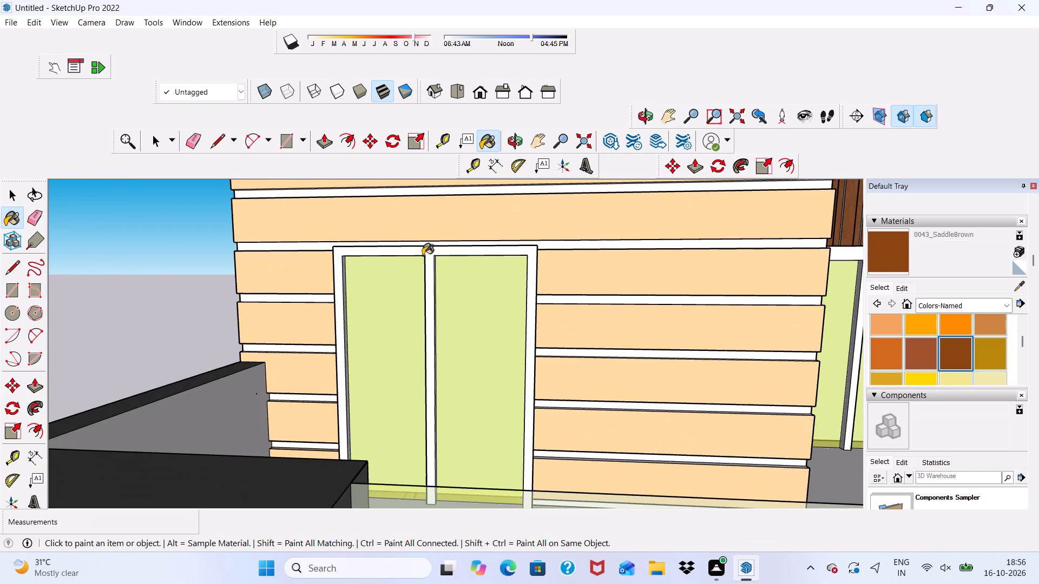
scroll(428, 260, up, 3)
click(428, 253)
Darken the saddle brown material on the door frame to a deep chocolate brown.
scroll(413, 258, down, 2)
middle_drag(415, 261, 366, 283)
scroll(415, 264, down, 1)
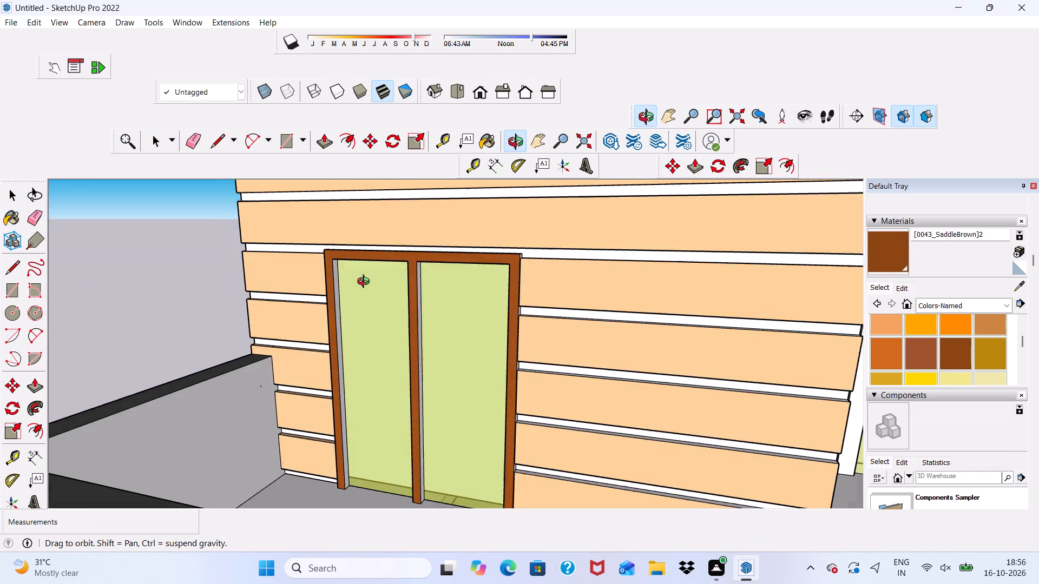
middle_drag(366, 283, 334, 243)
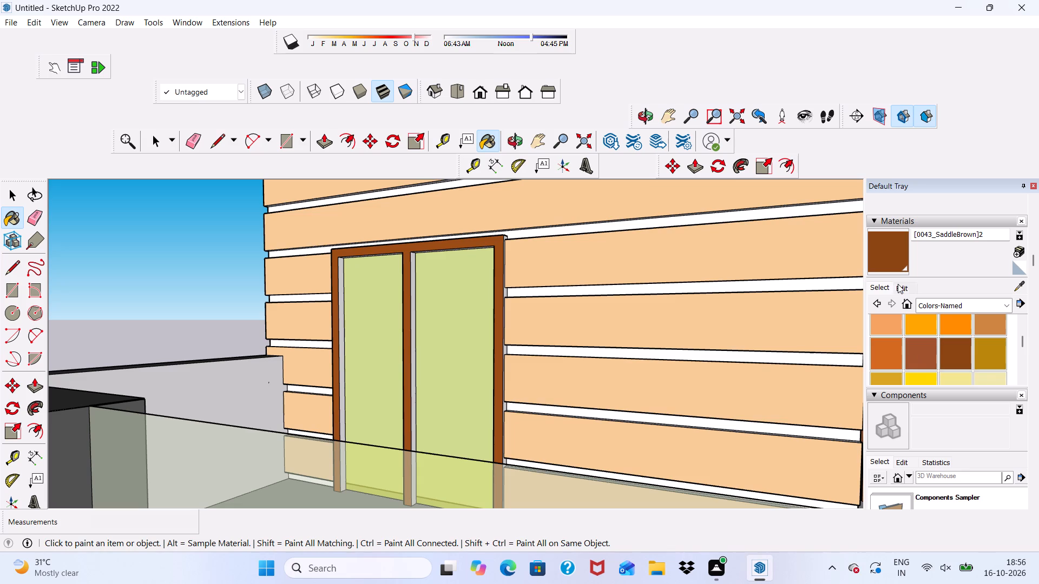
click(898, 285)
drag(932, 351, 934, 357)
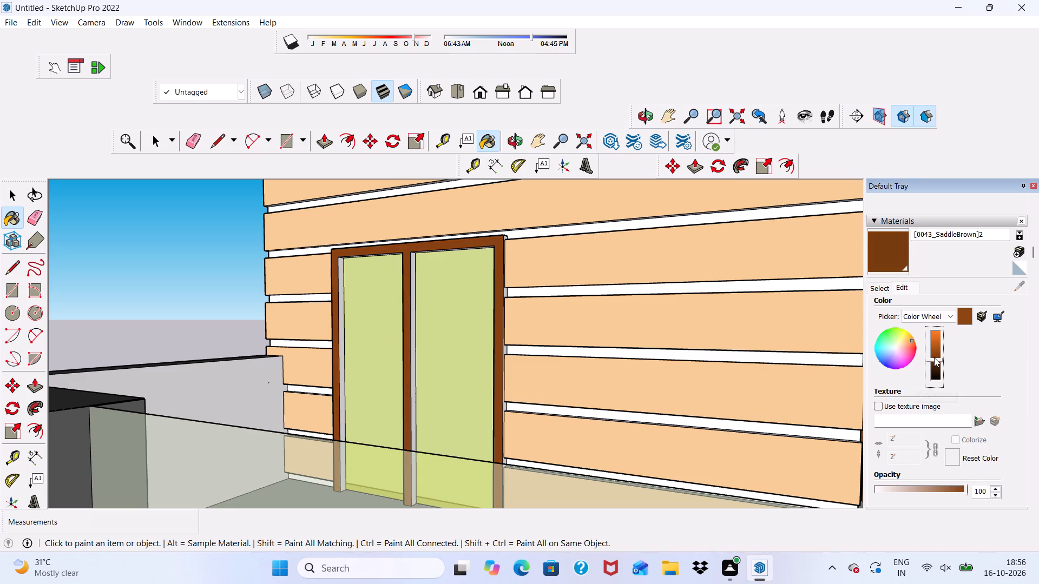
drag(934, 357, 938, 364)
Paint the door frame's inner faces dark brown: one side of the mullion, the adjacent jamb and both head undersides.
scroll(371, 297, up, 6)
scroll(432, 297, up, 6)
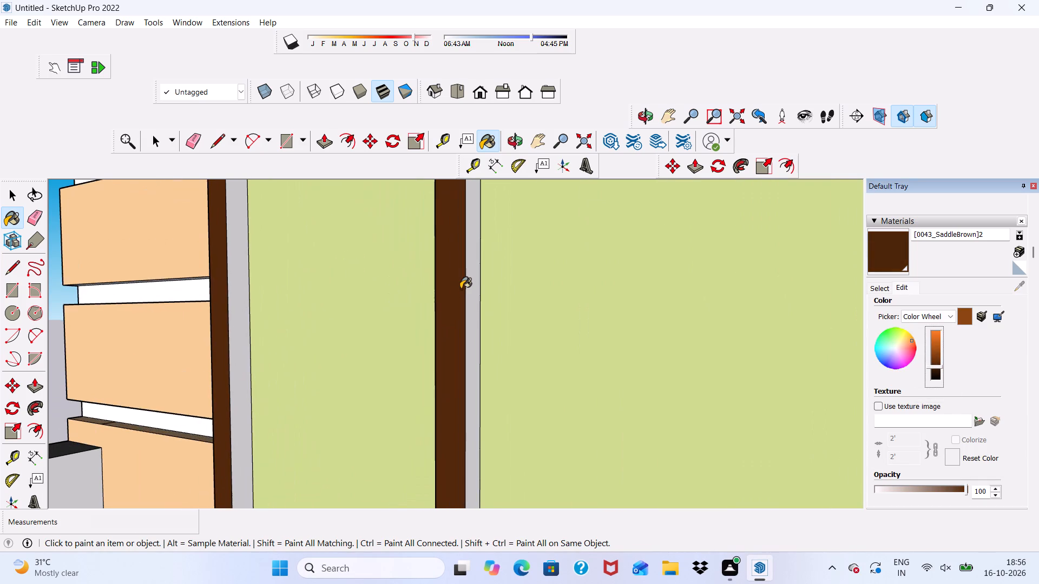
click(469, 289)
scroll(450, 290, down, 1)
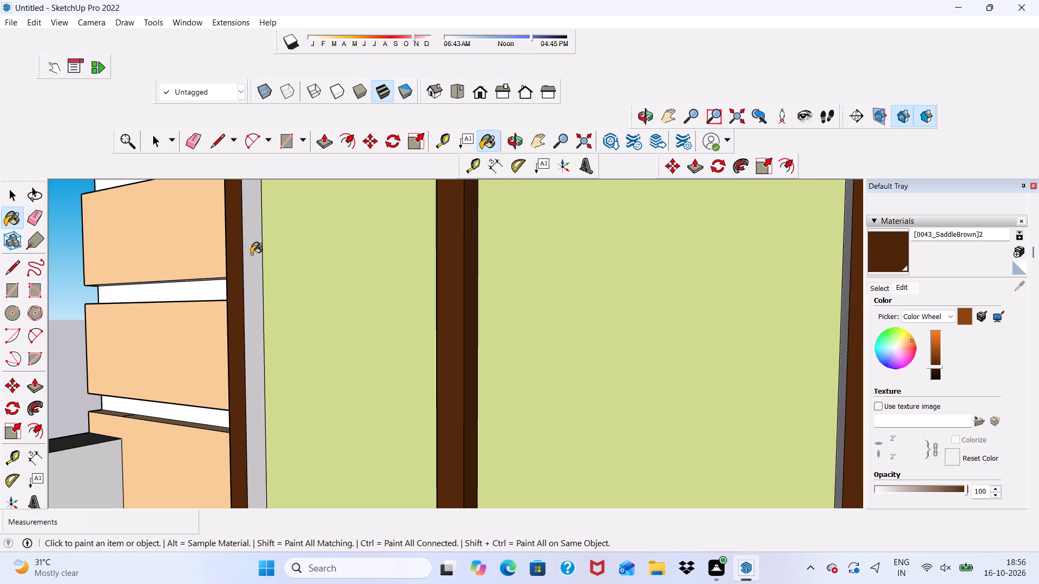
click(251, 254)
scroll(283, 270, down, 6)
middle_drag(411, 275, 429, 224)
scroll(305, 198, up, 4)
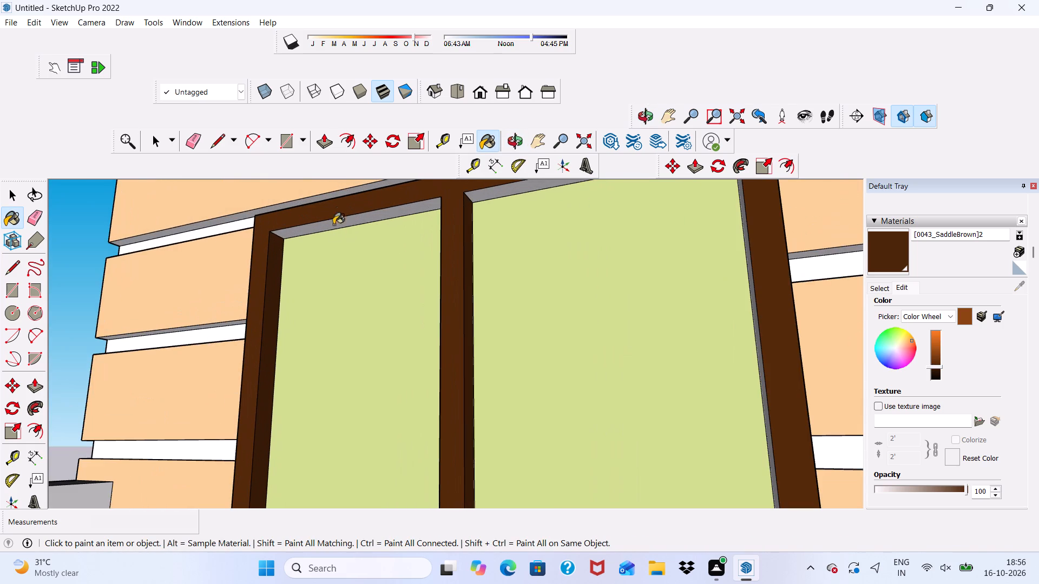
click(333, 222)
scroll(373, 226, down, 3)
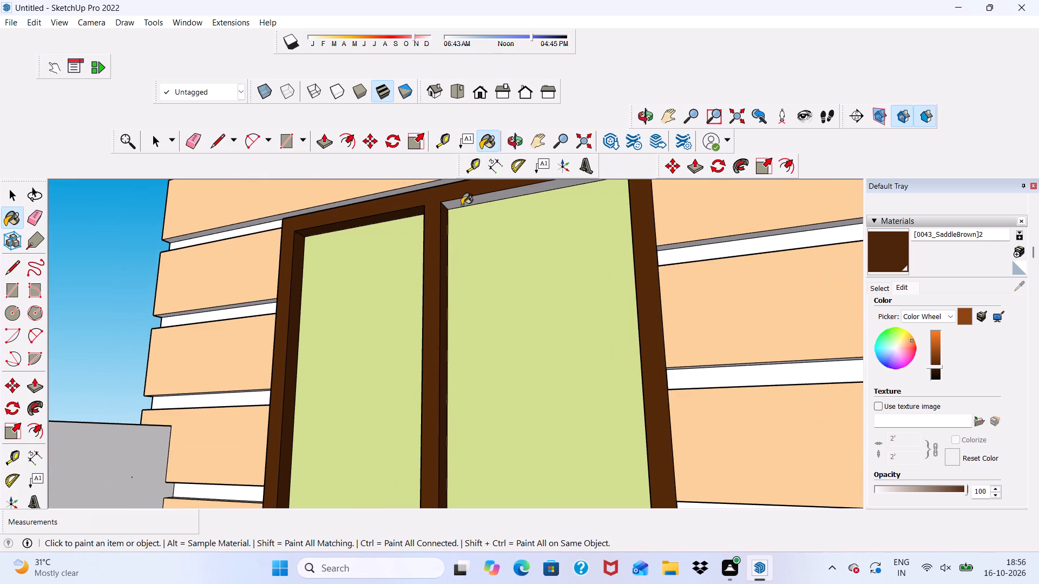
click(462, 204)
scroll(459, 215, down, 1)
Paint the opposite jamb's inner face and the mullion's other side in the same dark brown.
middle_drag(458, 228, 628, 311)
scroll(477, 249, down, 1)
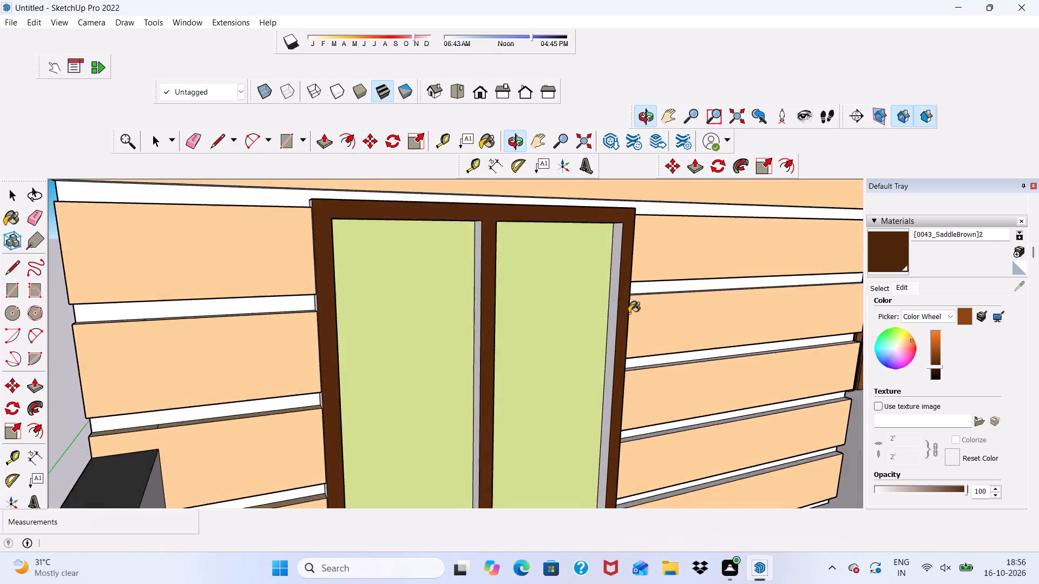
scroll(629, 313, up, 4)
click(609, 261)
scroll(590, 265, down, 3)
scroll(424, 308, up, 2)
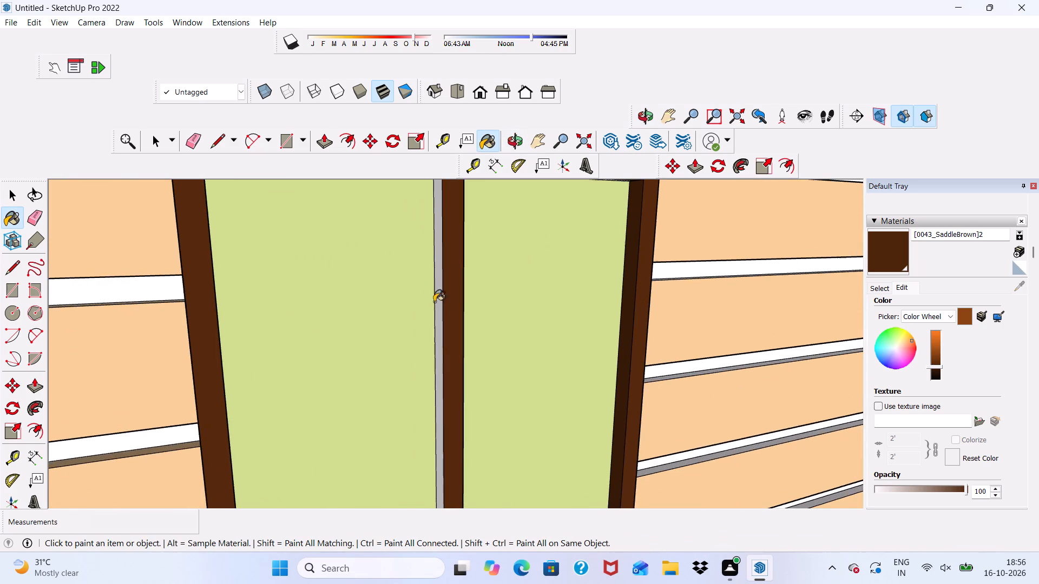
click(440, 299)
scroll(428, 279, down, 5)
Paint both outer side edges of the door frame, where it meets the peach wall bands, dark brown.
middle_drag(457, 290, 571, 281)
scroll(372, 276, up, 5)
click(352, 287)
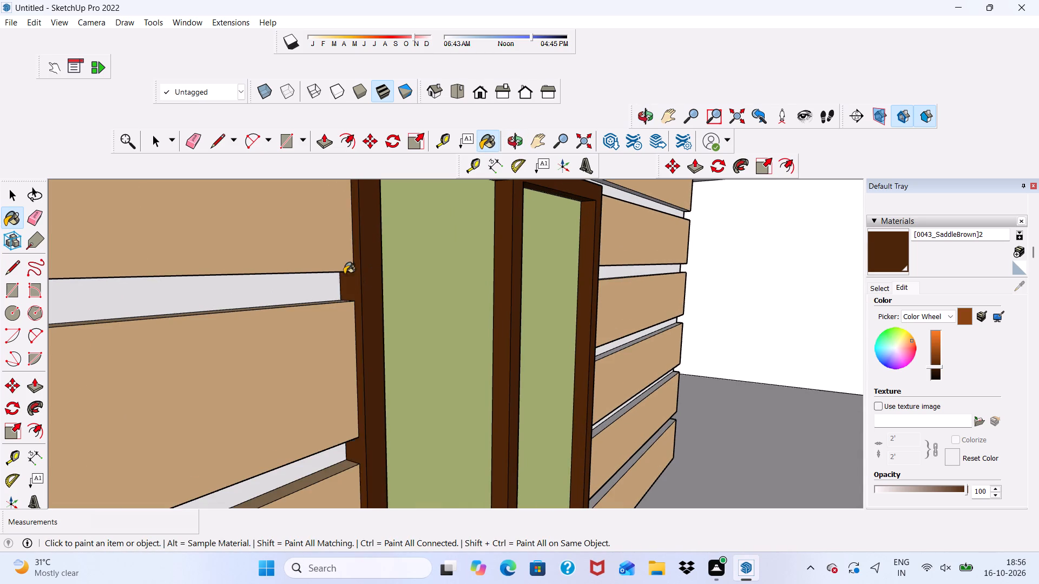
scroll(344, 274, down, 12)
middle_drag(451, 279, 241, 302)
scroll(299, 326, up, 18)
click(319, 317)
scroll(320, 318, down, 6)
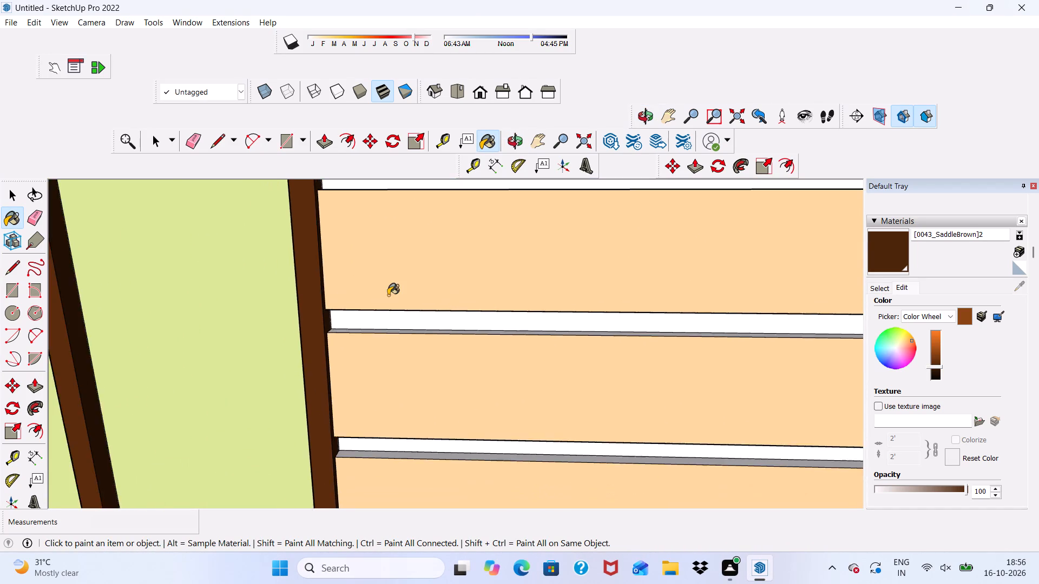
scroll(382, 286, down, 5)
scroll(293, 261, up, 5)
scroll(298, 262, down, 3)
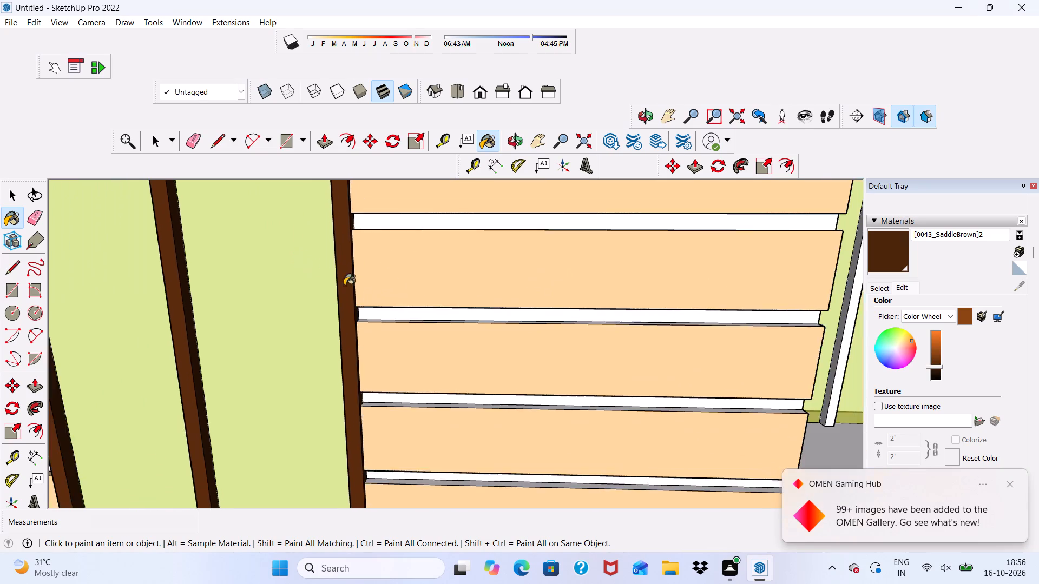
Paint the top edge of the same door frame with the dark saddle brown.
scroll(344, 286, down, 10)
middle_drag(345, 271, 345, 311)
scroll(275, 239, up, 1)
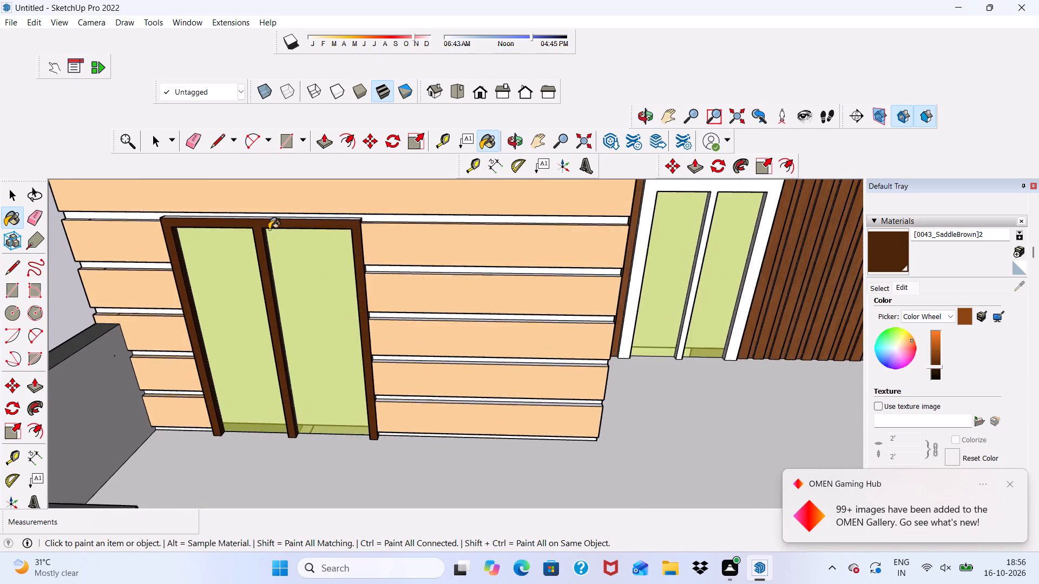
scroll(269, 229, up, 11)
click(255, 218)
scroll(255, 218, down, 4)
scroll(256, 219, up, 4)
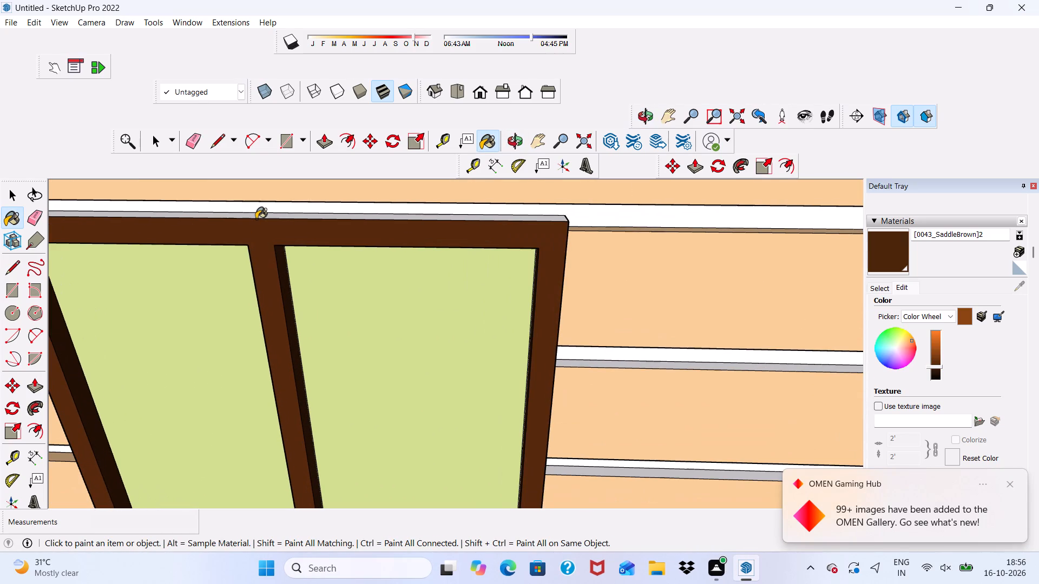
click(257, 216)
scroll(257, 216, down, 7)
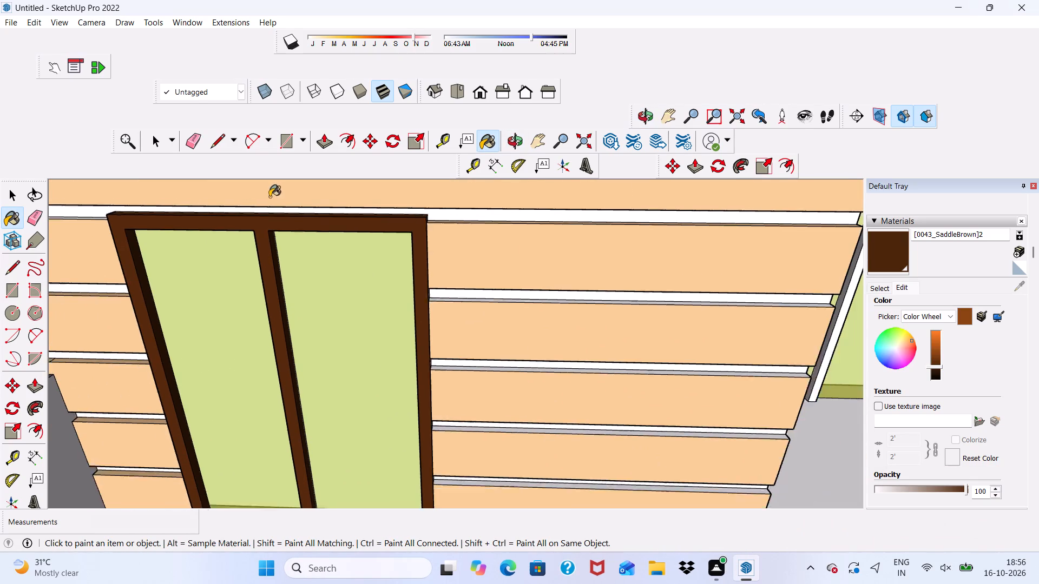
Paint the front of the double-door frame on the balcony's wood-slat wall with the dark saddle brown.
scroll(269, 197, down, 1)
scroll(294, 259, up, 4)
scroll(294, 259, down, 5)
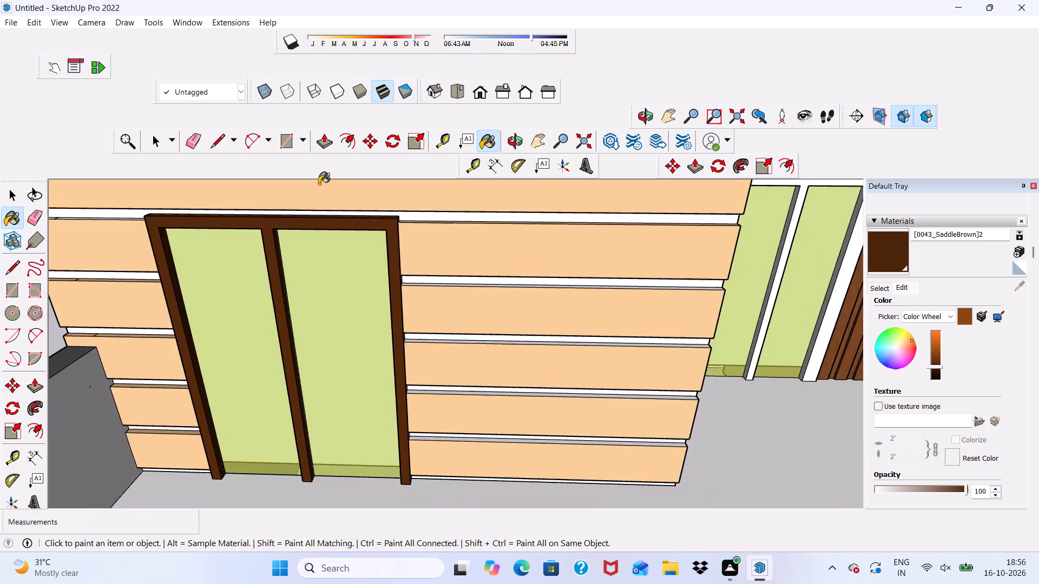
scroll(319, 184, down, 6)
middle_drag(366, 283, 363, 260)
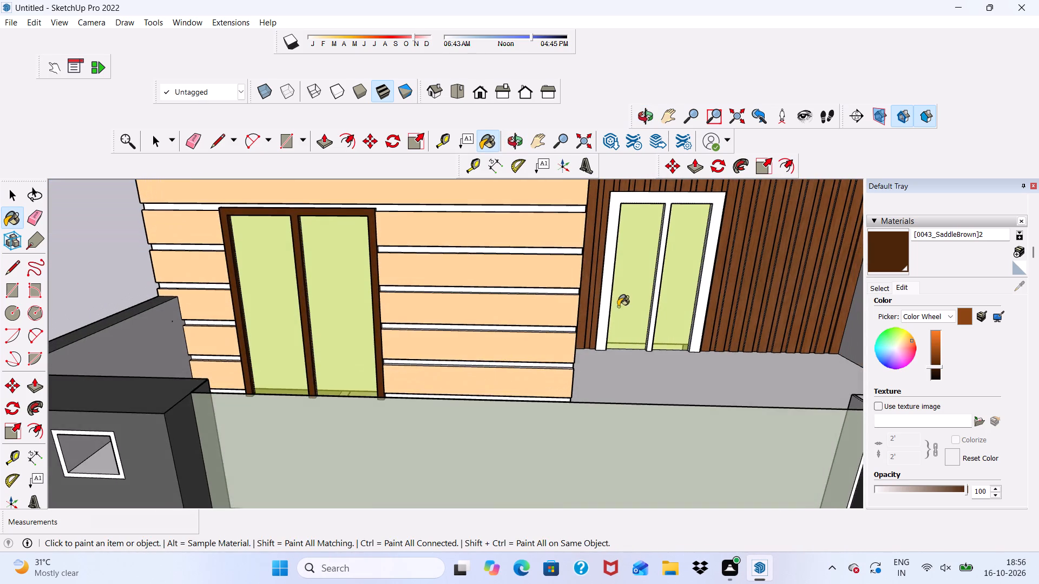
scroll(620, 200, up, 7)
click(630, 189)
scroll(630, 189, down, 1)
scroll(635, 201, up, 4)
scroll(635, 204, down, 5)
Paint the inner jamb face of the wood-slat wall's door frame dark brown.
middle_drag(635, 207, 622, 178)
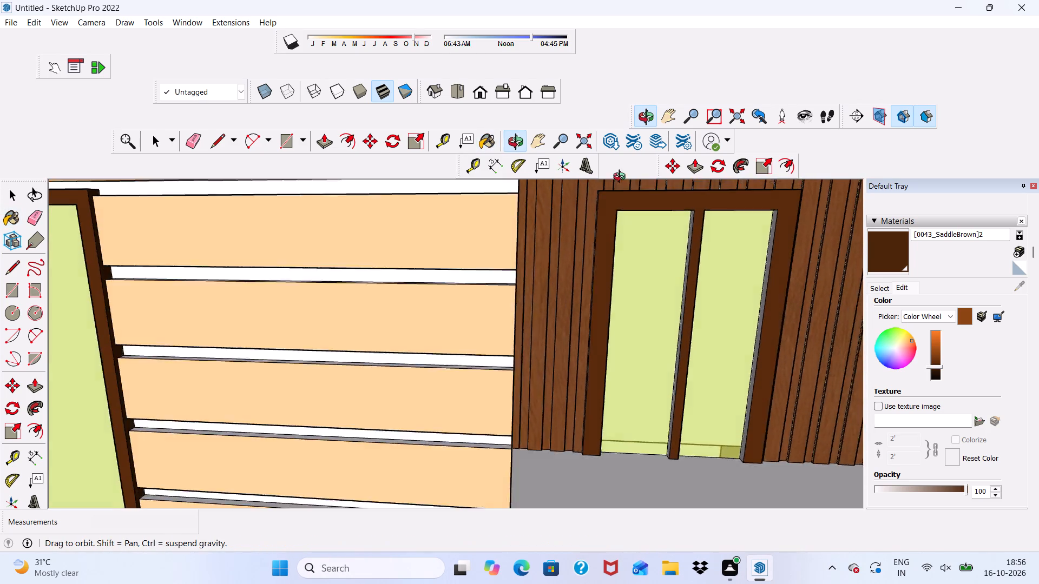
middle_drag(622, 178, 614, 150)
scroll(655, 257, up, 7)
scroll(653, 258, down, 1)
middle_drag(646, 260, 578, 275)
scroll(617, 310, up, 6)
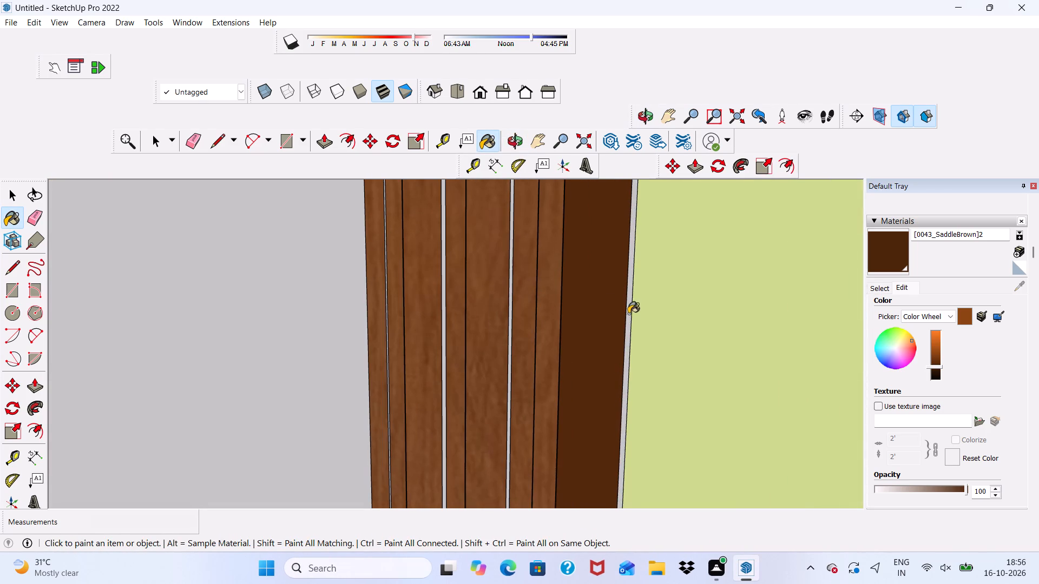
click(629, 314)
scroll(629, 314, down, 5)
Paint the remaining inner jamb face of the lower balcony's wood-slat wall door frame dark saddle brown.
middle_drag(577, 309, 738, 313)
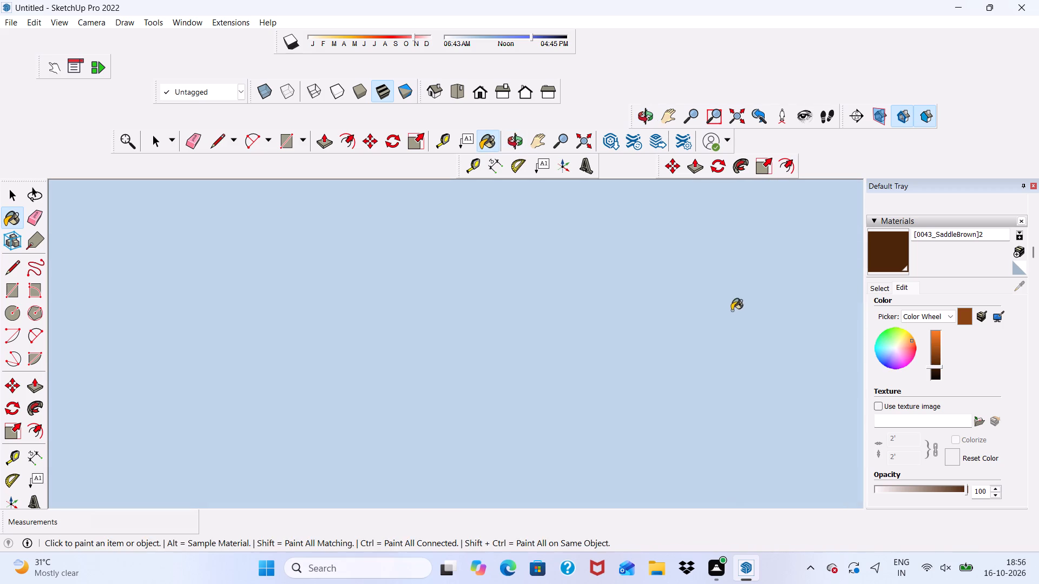
click(482, 100)
scroll(474, 213, down, 9)
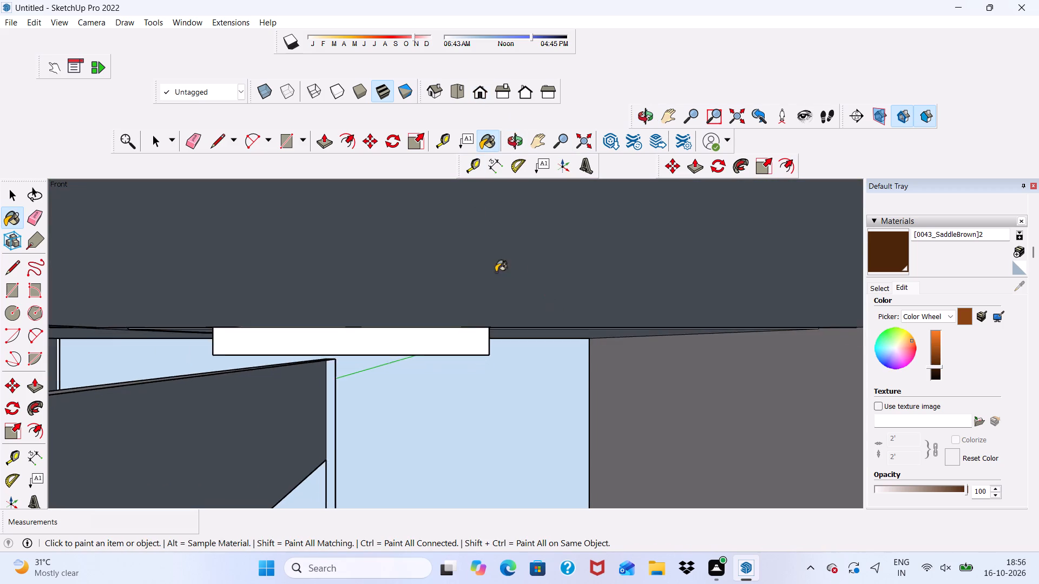
scroll(496, 272, down, 20)
scroll(496, 272, down, 13)
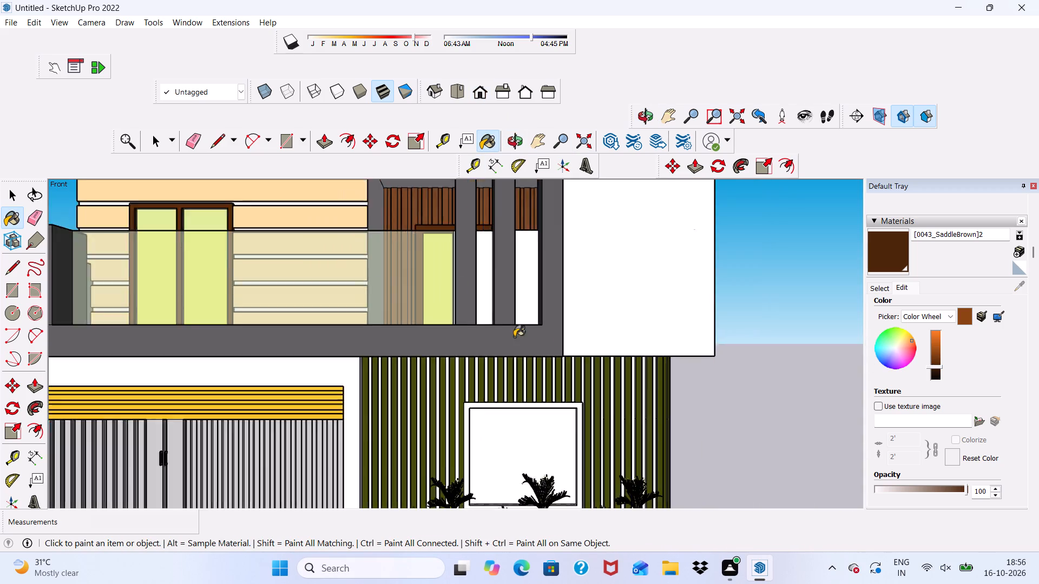
scroll(514, 337, down, 3)
scroll(450, 228, up, 12)
scroll(449, 228, down, 4)
middle_drag(468, 288, 525, 298)
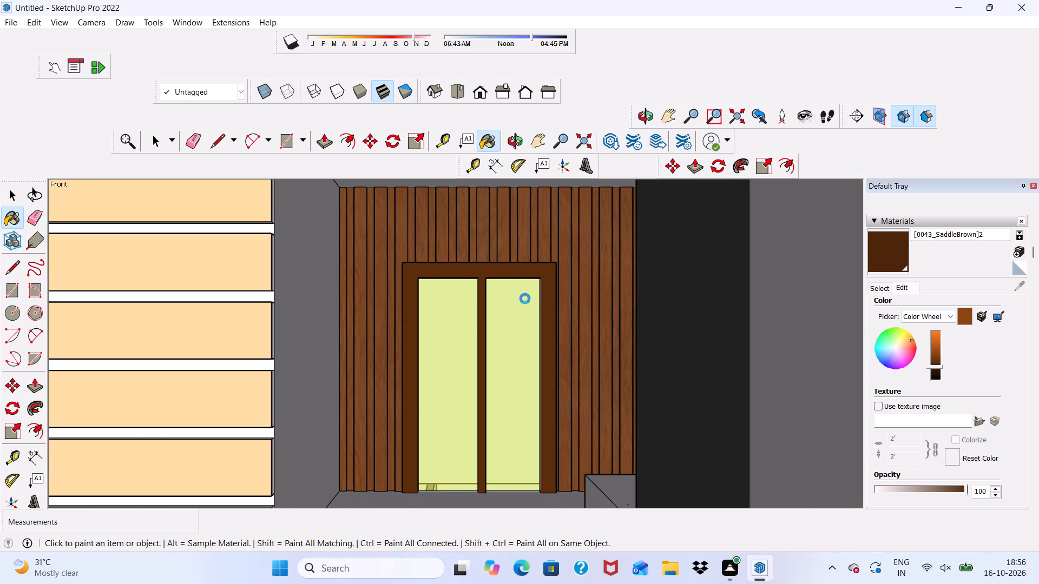
middle_drag(525, 298, 535, 302)
scroll(530, 296, down, 2)
middle_drag(513, 308, 541, 317)
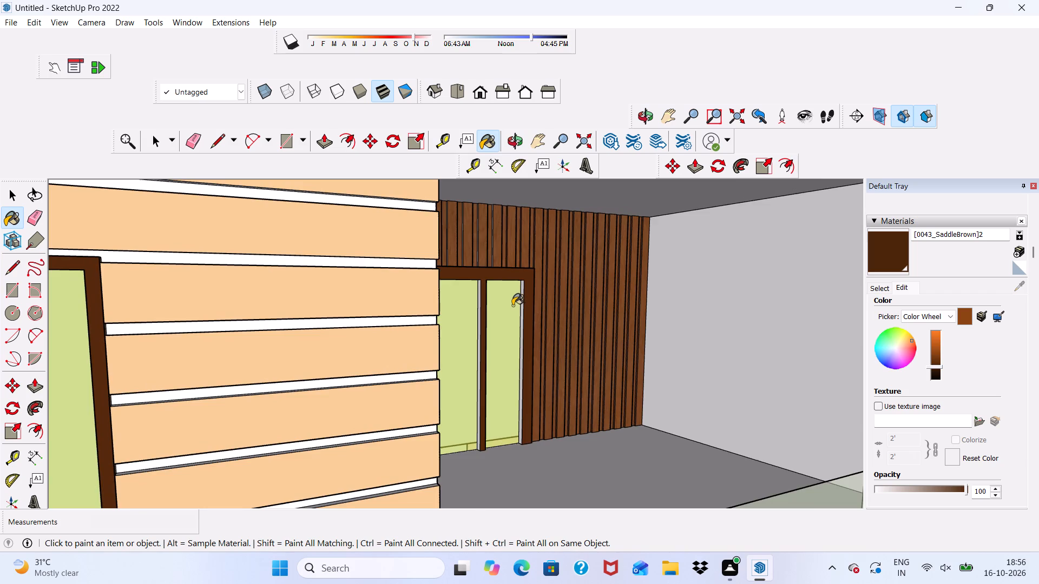
scroll(512, 306, up, 7)
scroll(512, 306, down, 1)
click(529, 317)
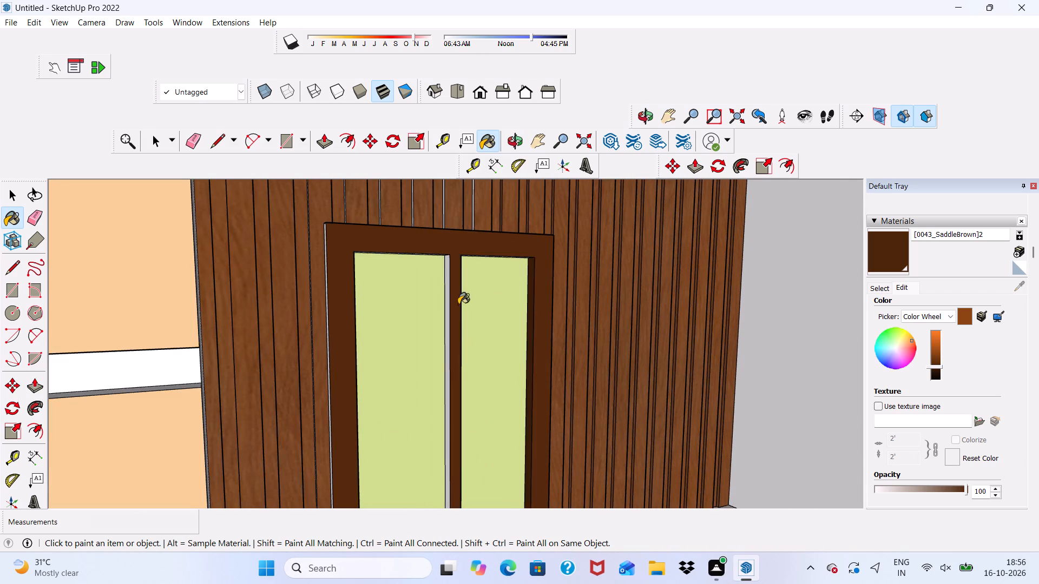
Paint both side faces of the same door's central mullion dark saddle brown.
scroll(455, 303, up, 4)
click(443, 301)
scroll(445, 302, down, 4)
middle_drag(483, 314, 367, 330)
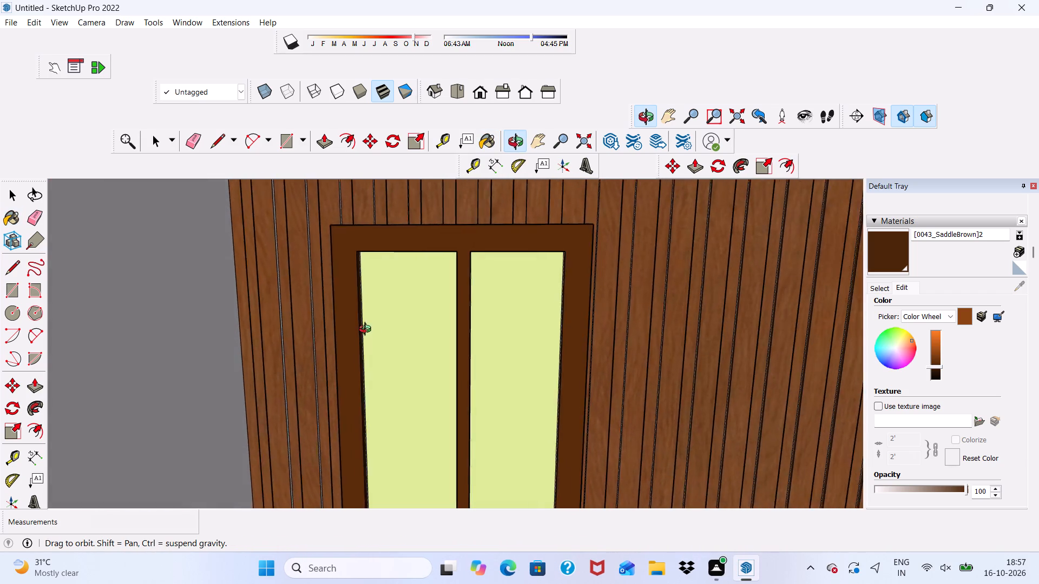
middle_drag(367, 330, 322, 333)
scroll(451, 321, up, 6)
click(490, 308)
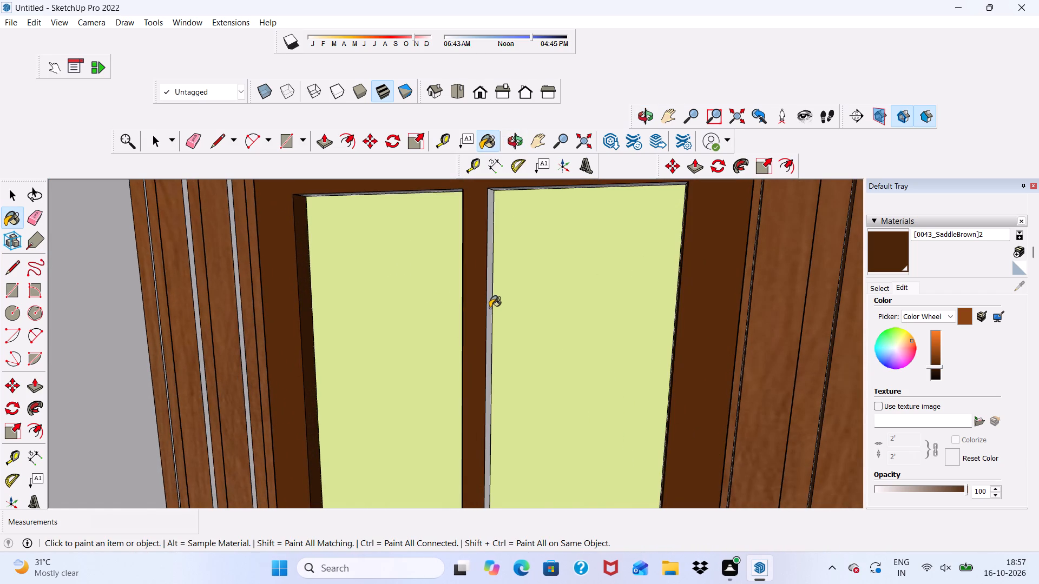
Paint the exposed outer side edge and the top edge of the slat-wall door frame dark saddle brown.
scroll(471, 300, down, 6)
middle_drag(599, 306, 509, 319)
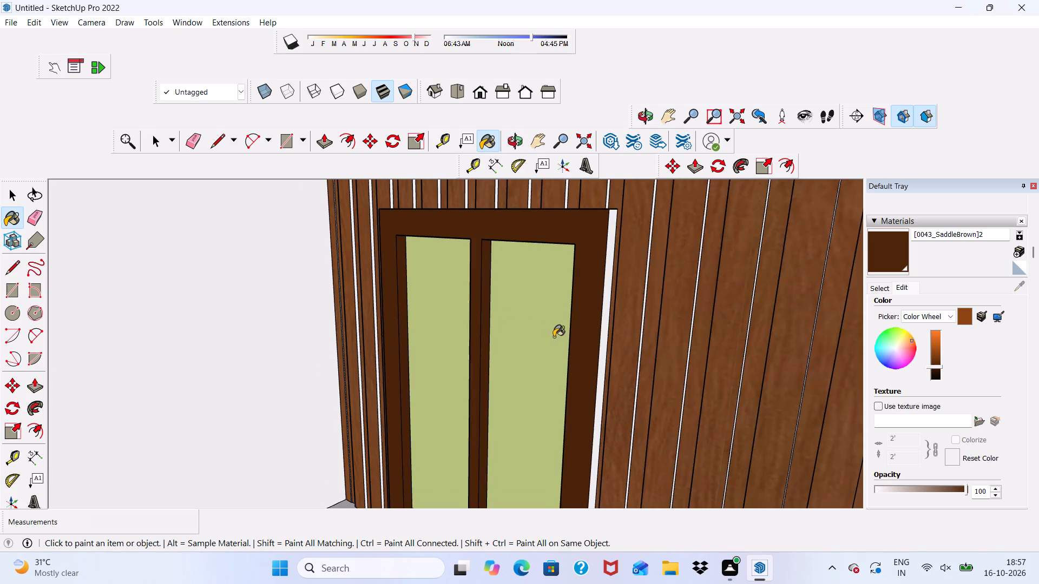
scroll(558, 337, up, 1)
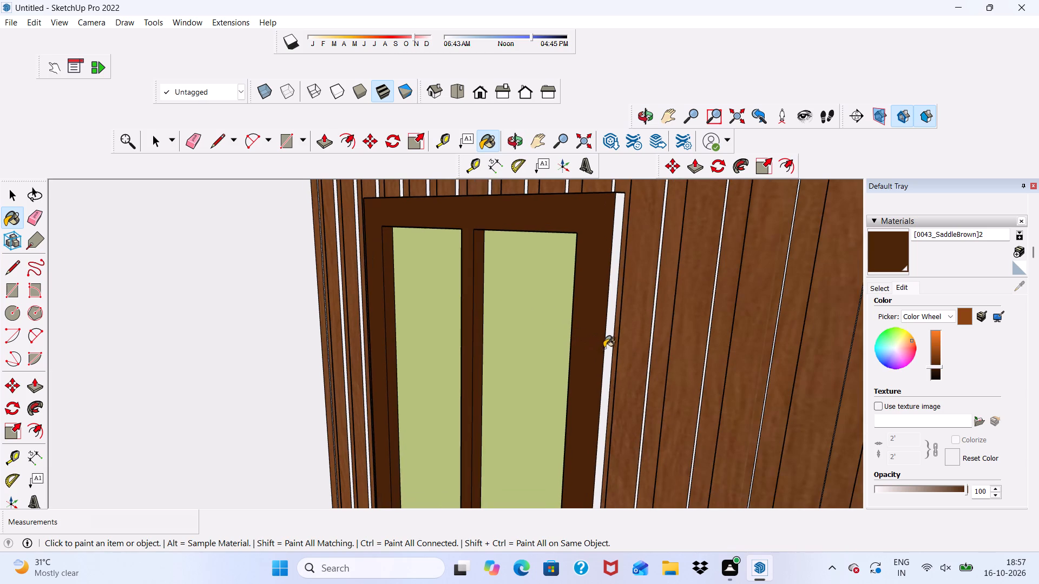
click(607, 349)
scroll(531, 303, down, 1)
middle_drag(529, 302, 496, 353)
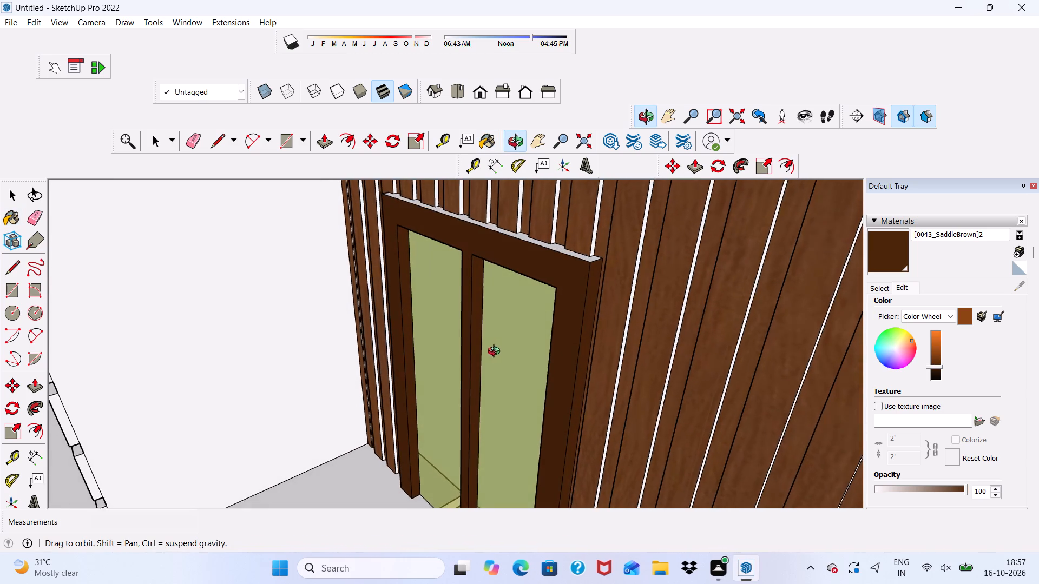
middle_drag(496, 353, 496, 353)
scroll(492, 233, up, 3)
click(492, 229)
Paint the front of the double-door frame on the next floor's peach-banded wall with the dark saddle brown.
scroll(492, 229, down, 3)
scroll(428, 257, down, 1)
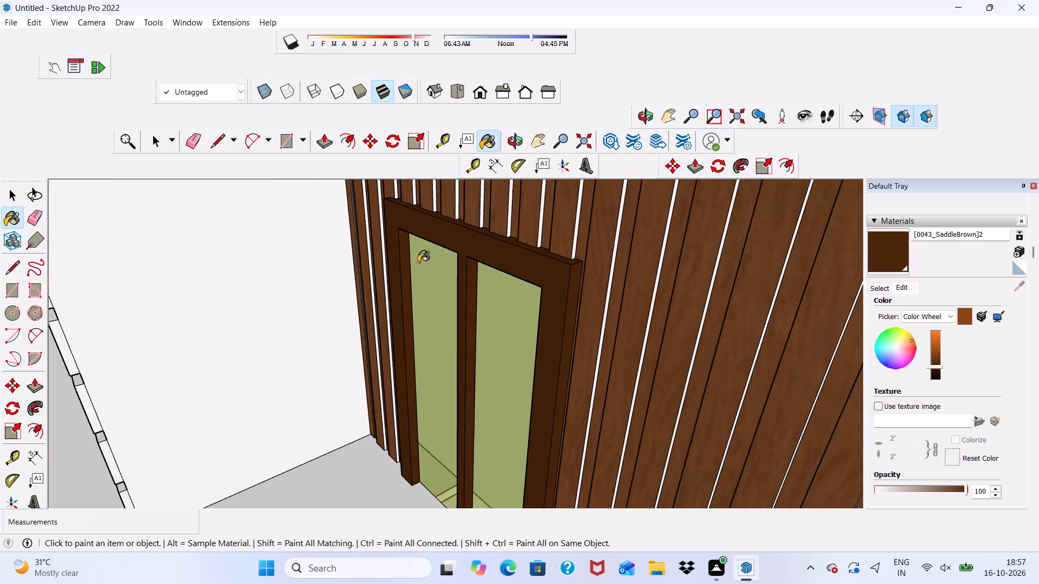
scroll(418, 262, down, 1)
middle_drag(404, 273, 440, 276)
click(471, 94)
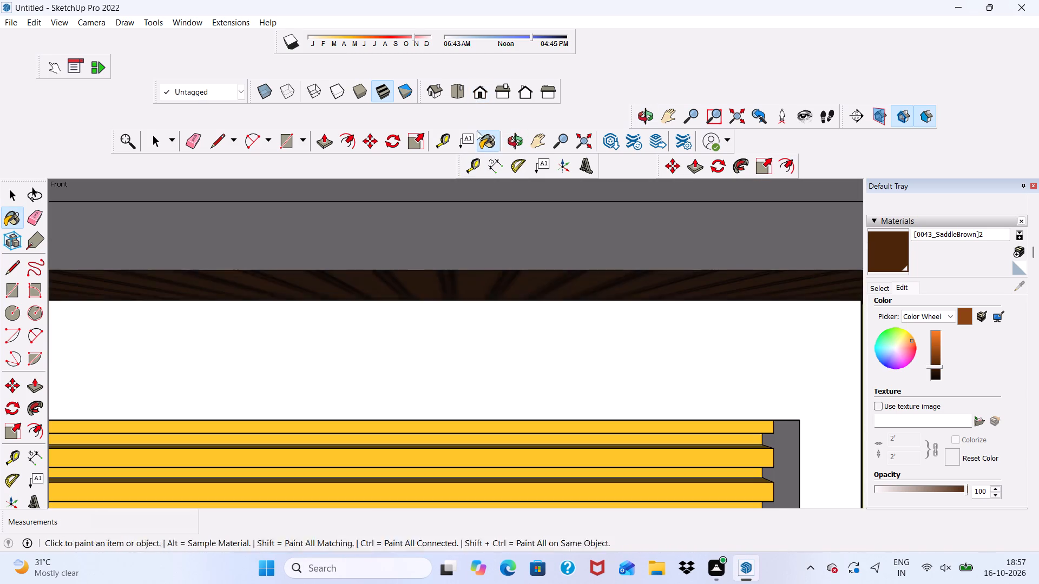
scroll(450, 178, down, 20)
scroll(450, 178, down, 14)
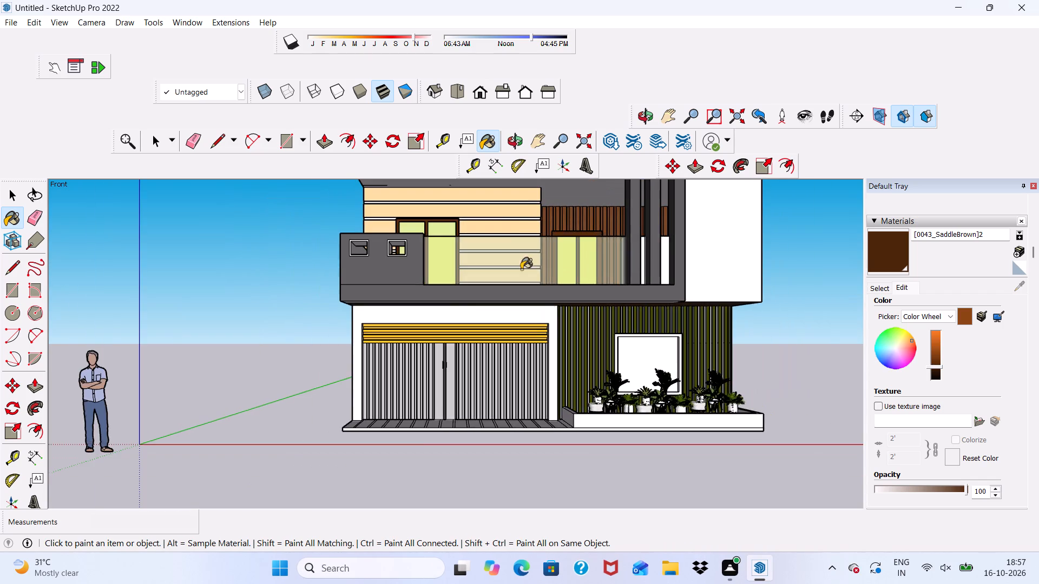
scroll(522, 224, up, 7)
scroll(532, 229, down, 20)
scroll(532, 229, down, 3)
scroll(448, 318, up, 3)
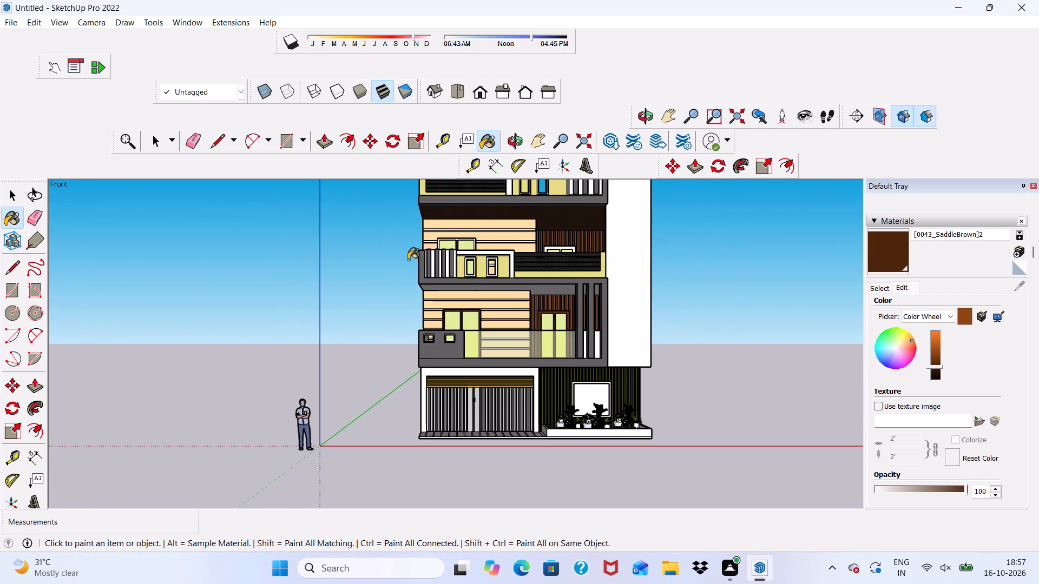
scroll(408, 260, up, 10)
scroll(469, 244, up, 5)
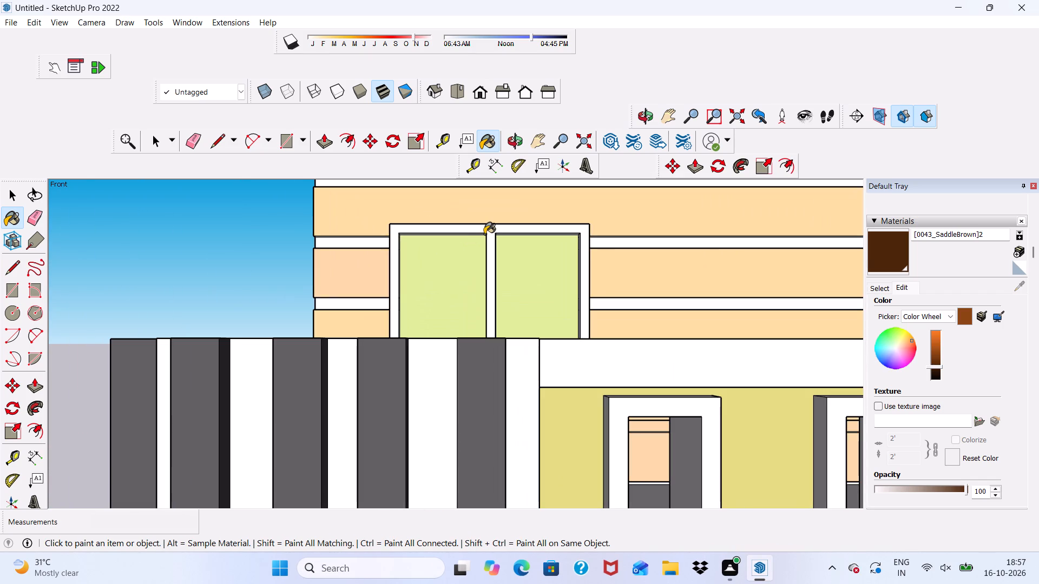
click(484, 234)
scroll(492, 236, up, 5)
click(492, 236)
Paint the peach-wall door frame's outer edge nearest the balcony recess, plus the mullion and jamb faces visible from that side, dark brown.
scroll(494, 239, down, 3)
middle_drag(508, 266, 461, 275)
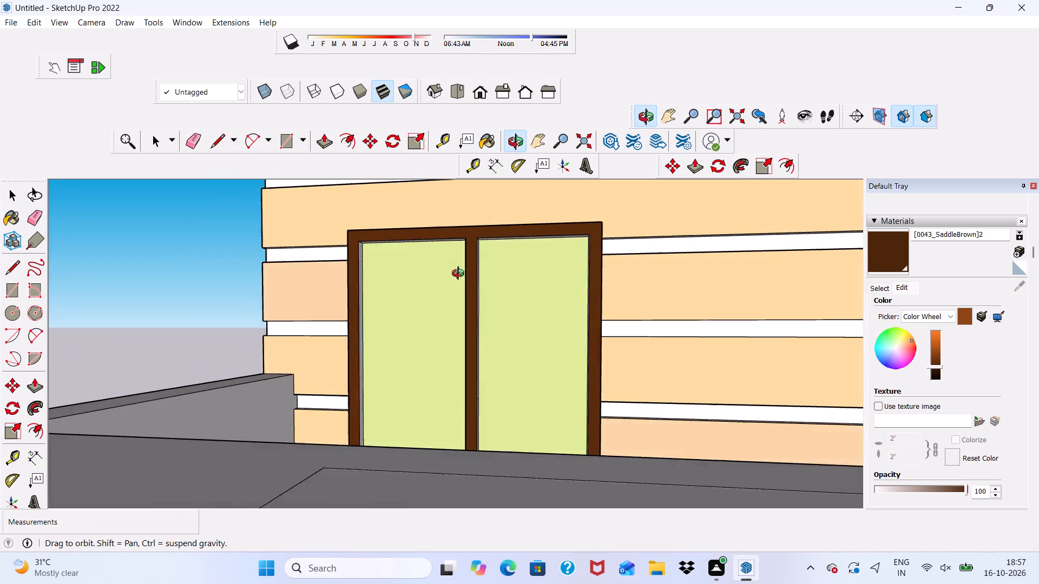
middle_drag(461, 275, 397, 291)
scroll(545, 275, up, 2)
click(549, 255)
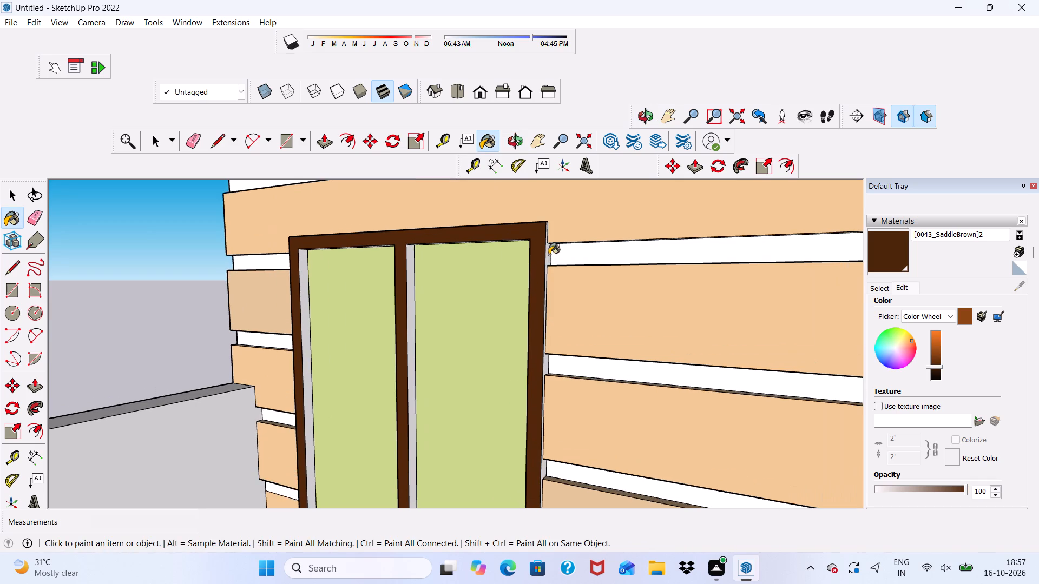
scroll(402, 287, up, 2)
click(413, 280)
scroll(344, 278, up, 3)
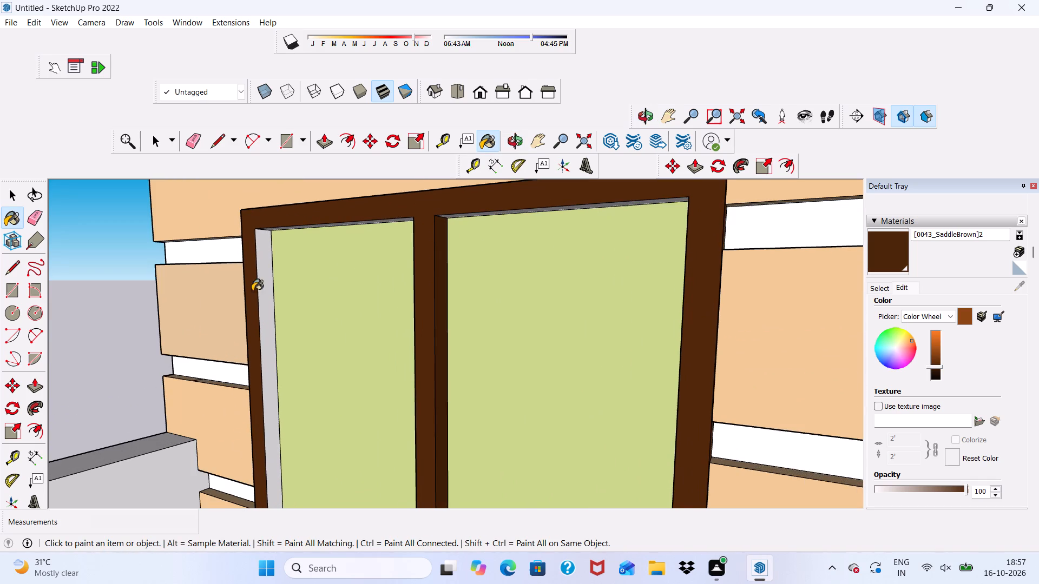
click(266, 284)
Paint the underside of the frame's head above both glass panes dark saddle brown.
middle_drag(287, 254, 321, 178)
scroll(336, 222, up, 1)
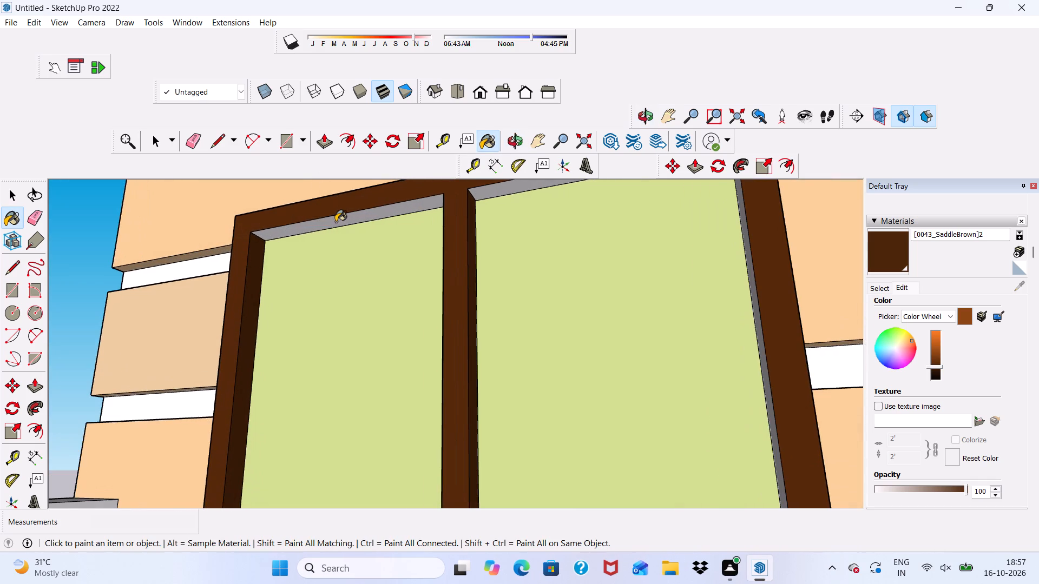
click(336, 222)
click(476, 196)
Paint the opposite inner jamb face and the mullion's other side face dark saddle brown.
scroll(476, 217, down, 3)
middle_drag(479, 268, 547, 291)
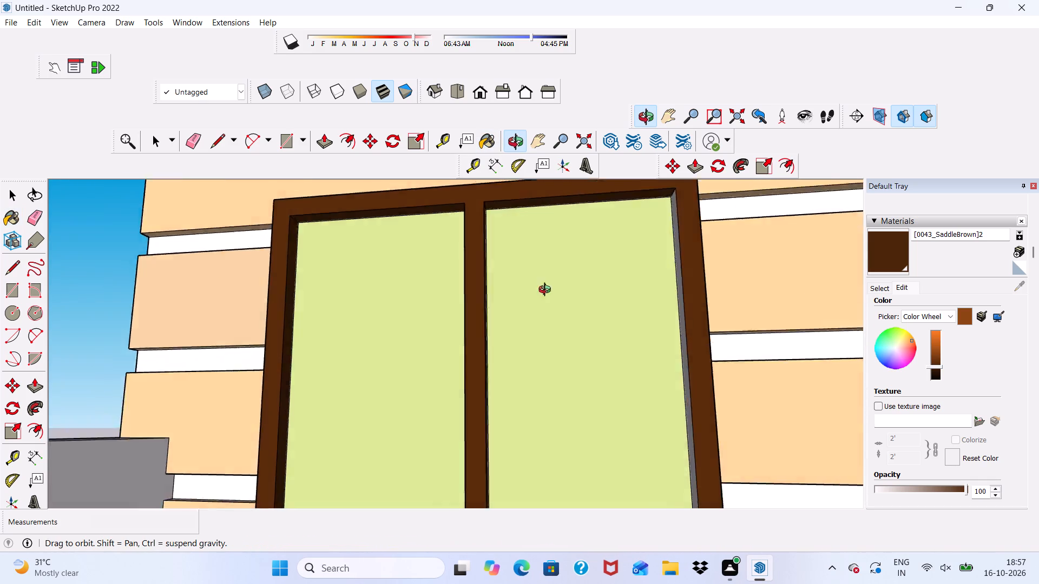
middle_drag(547, 291, 645, 327)
click(646, 326)
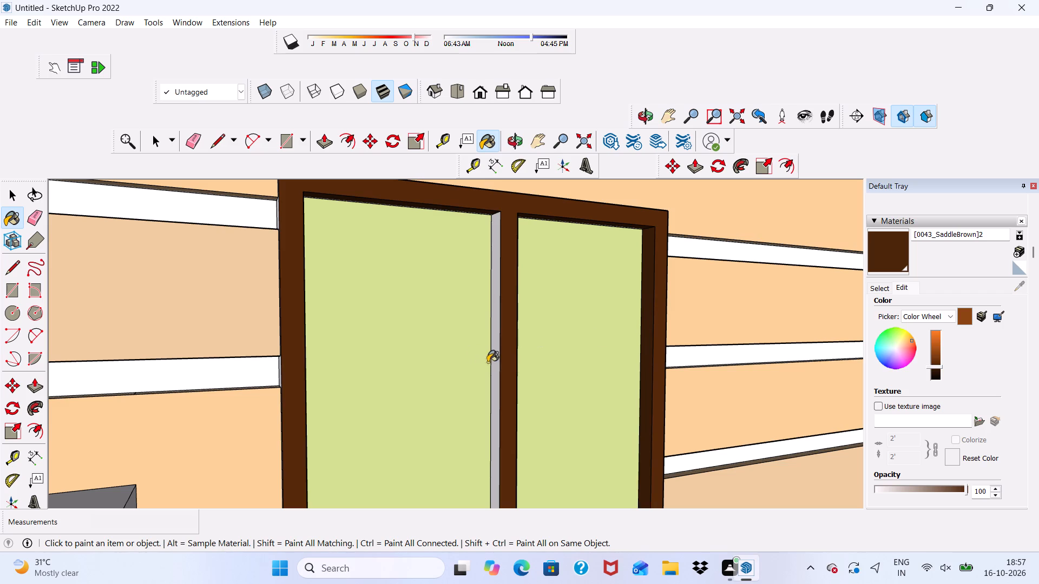
click(495, 361)
Paint the same peach-wall door frame's remaining outer side edge and its top edge dark saddle brown.
scroll(446, 300, down, 7)
middle_drag(409, 309, 469, 335)
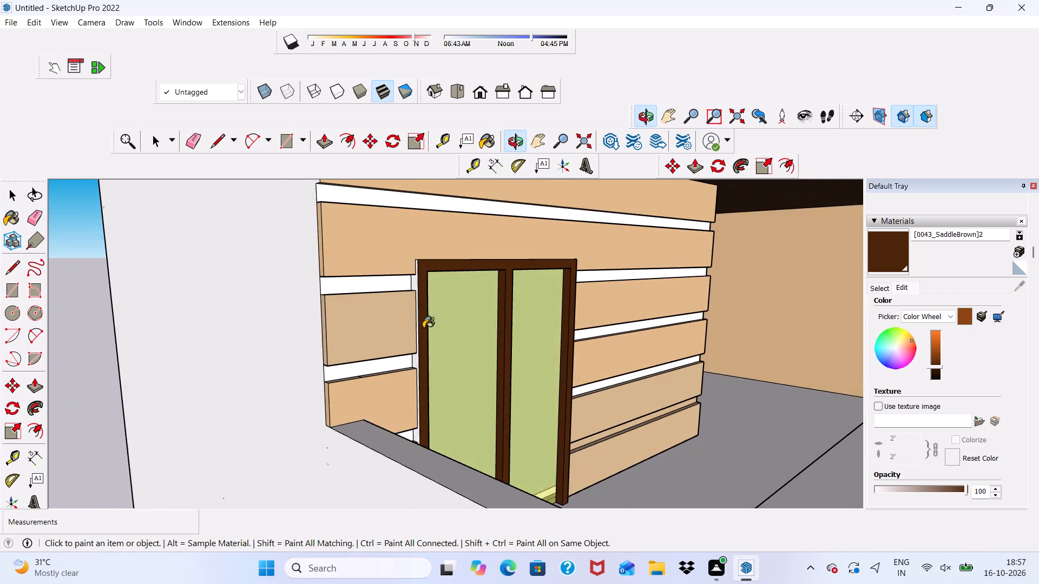
scroll(412, 311, up, 3)
click(418, 281)
scroll(418, 280, down, 4)
middle_drag(424, 302, 410, 351)
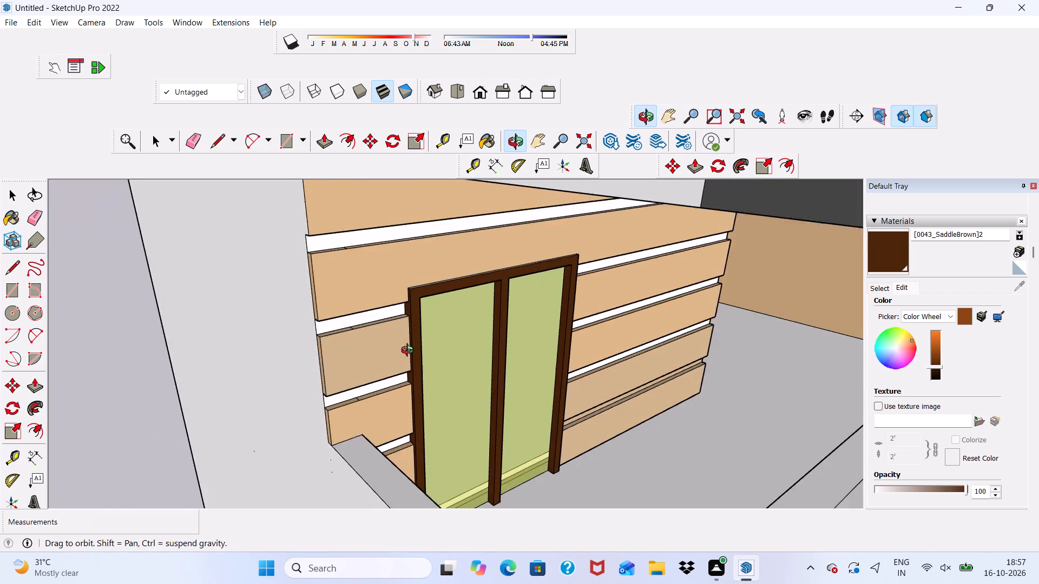
middle_drag(410, 351, 398, 371)
scroll(396, 286, up, 11)
click(429, 309)
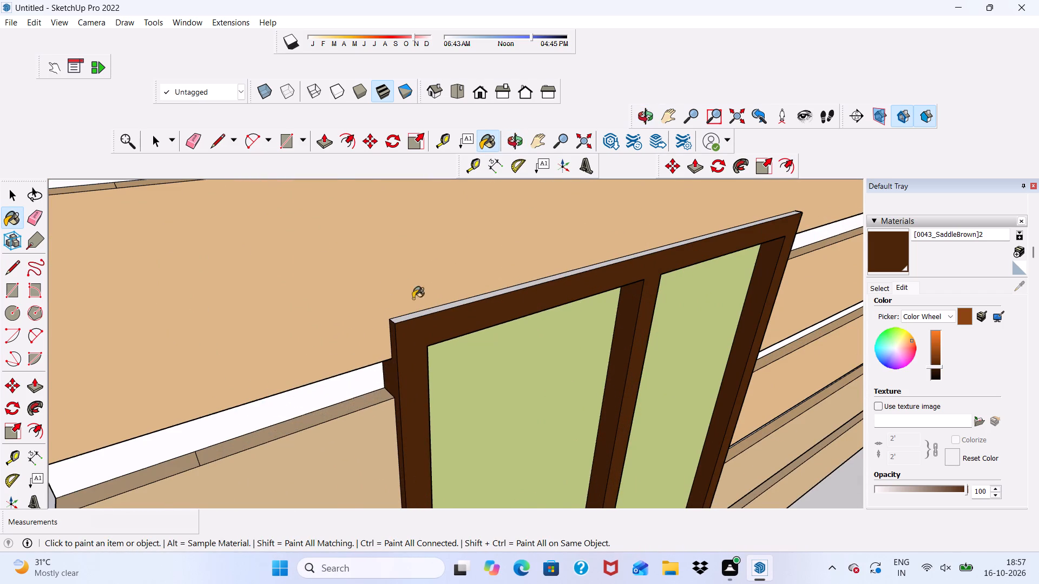
scroll(377, 295, down, 3)
scroll(418, 314, up, 17)
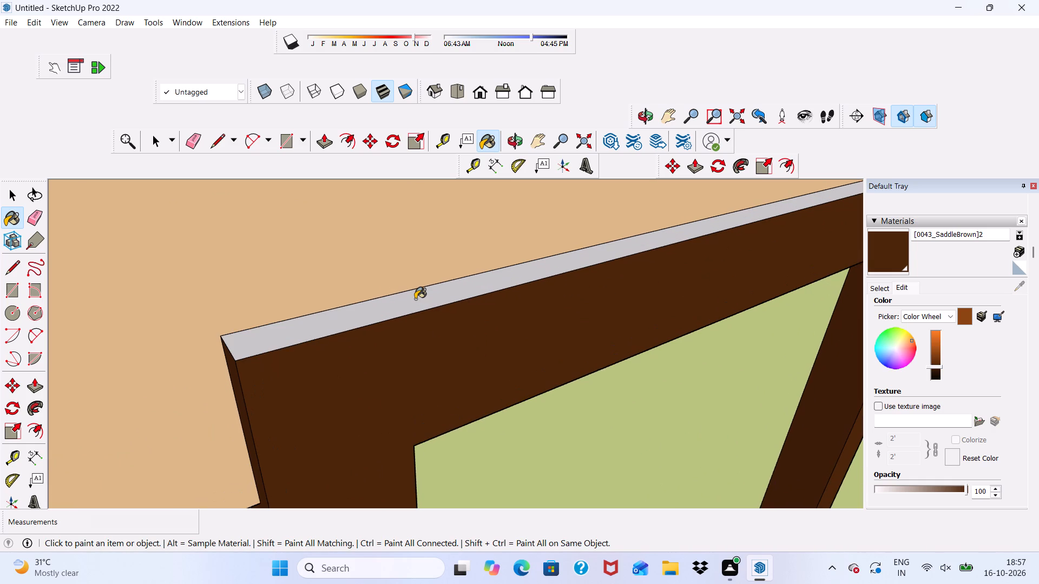
click(416, 304)
Paint the front of the double-door frame on the same upper floor's wood-slat wall with the dark saddle brown.
scroll(357, 286, down, 7)
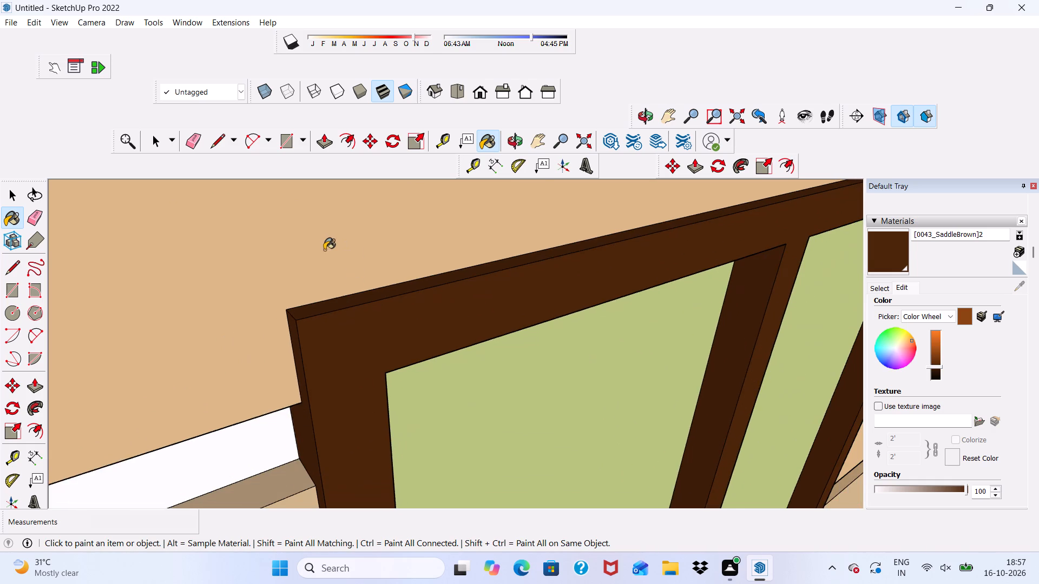
scroll(323, 250, down, 11)
scroll(392, 229, down, 11)
scroll(436, 221, down, 3)
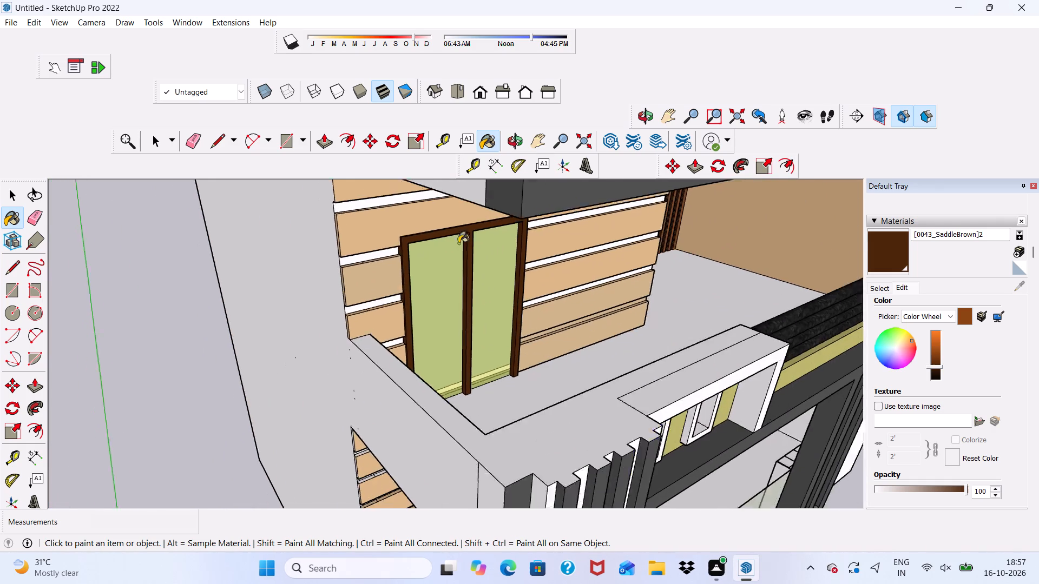
scroll(458, 243, down, 3)
middle_drag(498, 301, 435, 287)
scroll(435, 287, up, 2)
scroll(429, 287, down, 6)
scroll(496, 302, down, 2)
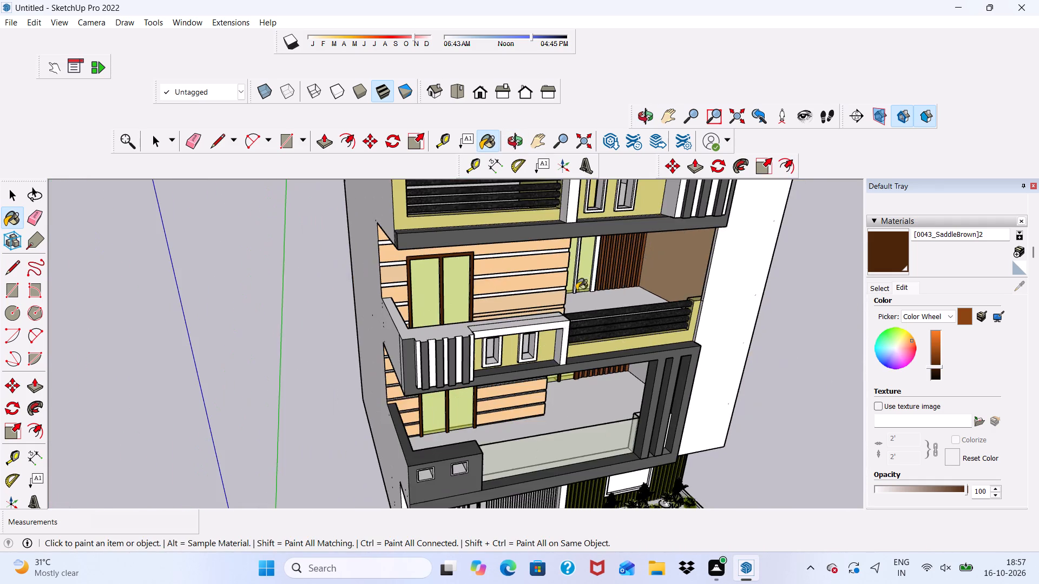
scroll(609, 271, up, 6)
scroll(608, 269, down, 2)
middle_drag(608, 269, 566, 221)
scroll(564, 217, up, 7)
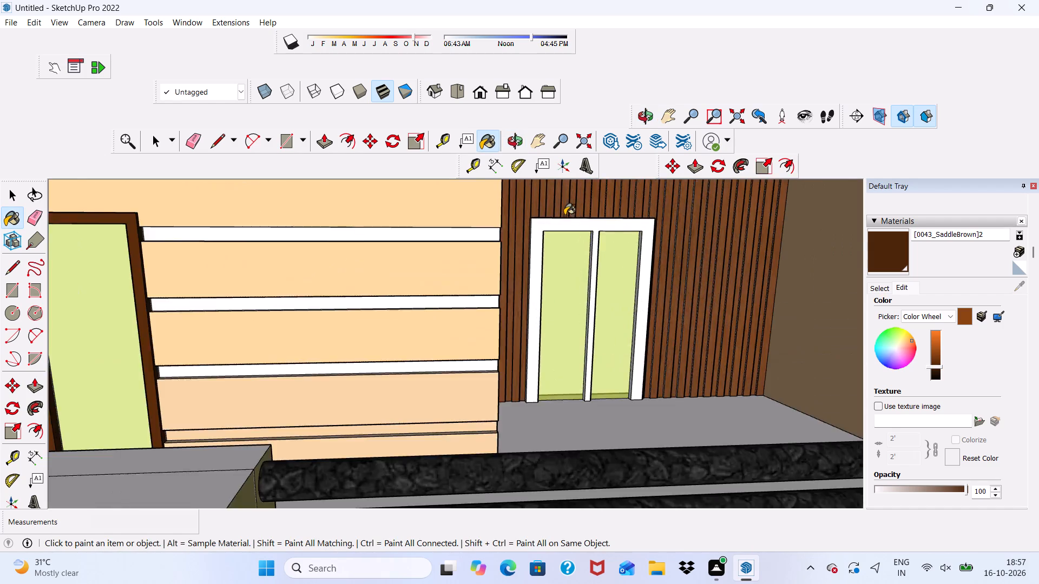
scroll(564, 215, up, 3)
click(567, 229)
Paint both inner jamb faces of the upper wood-slat wall's door frame dark saddle brown.
scroll(624, 271, up, 1)
scroll(681, 314, up, 1)
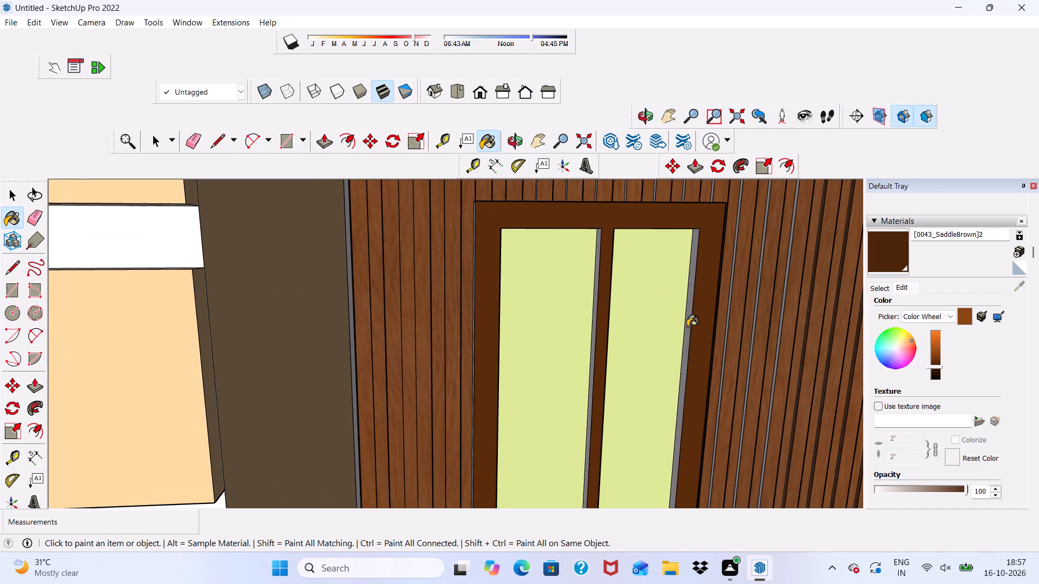
click(686, 319)
scroll(685, 318, up, 5)
click(693, 309)
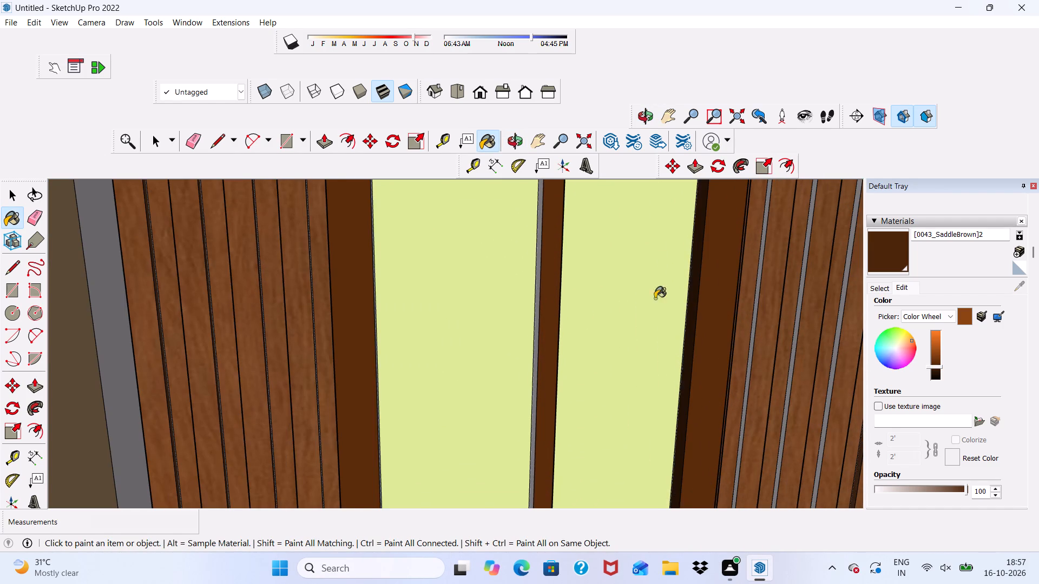
scroll(486, 298, down, 1)
middle_drag(484, 300, 377, 318)
scroll(448, 324, up, 5)
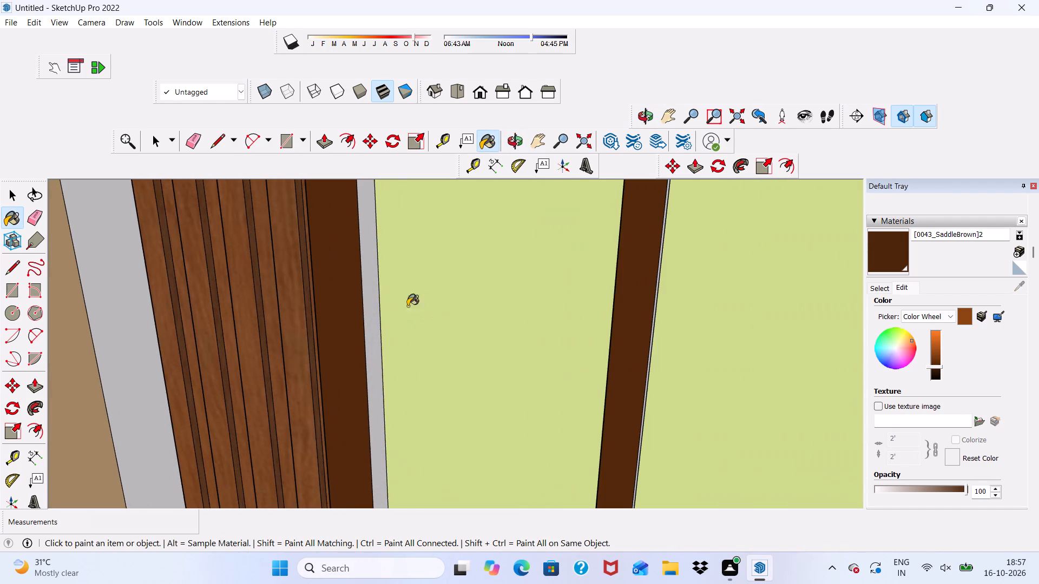
click(371, 301)
Paint both side faces of the central mullion on the wood-slat wall's door frame dark saddle brown.
scroll(370, 301, down, 4)
middle_drag(381, 312, 577, 323)
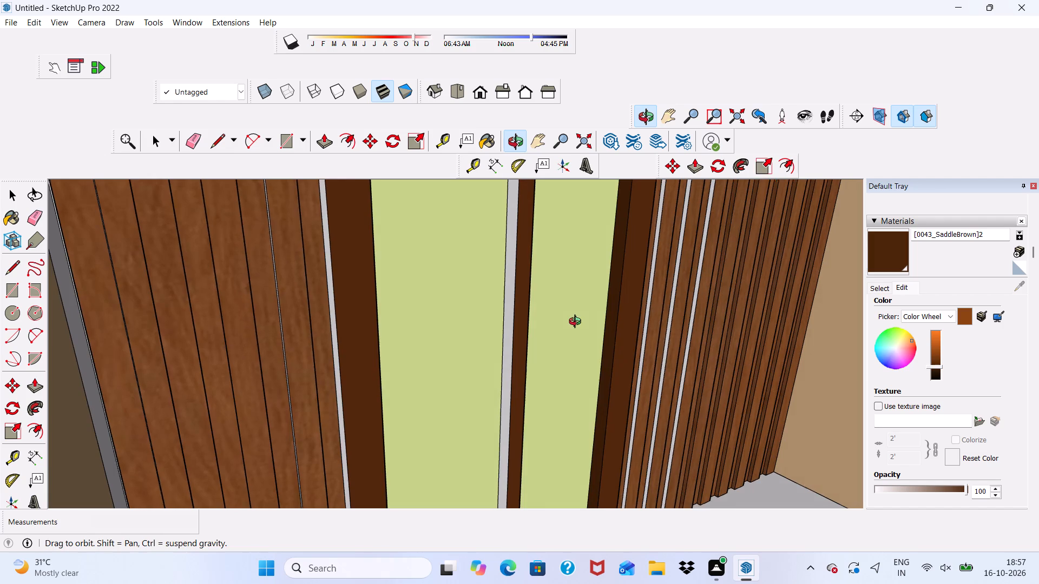
middle_drag(577, 323, 580, 322)
scroll(505, 316, up, 3)
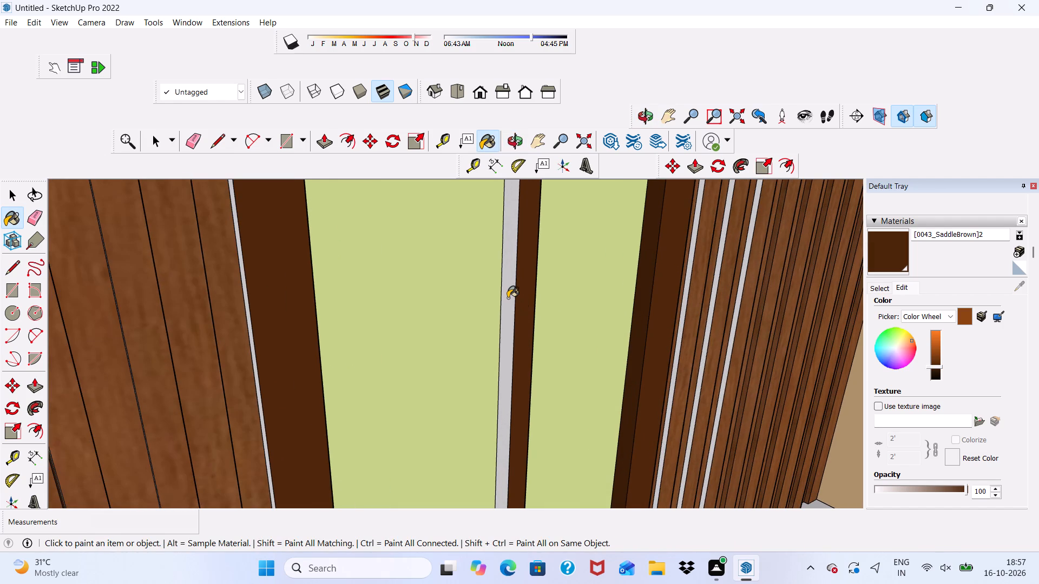
click(508, 298)
scroll(519, 303, down, 2)
middle_drag(527, 306, 382, 309)
scroll(311, 318, up, 4)
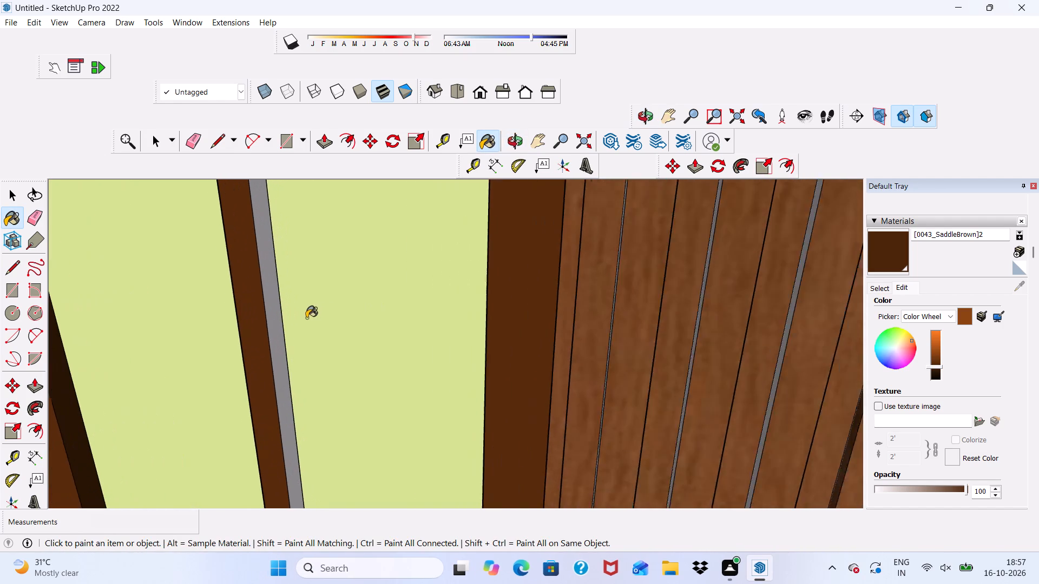
scroll(306, 318, up, 2)
click(273, 339)
Paint one outer side edge of the same door frame, where it meets the wood slats, dark saddle brown.
scroll(274, 343, down, 6)
middle_drag(333, 359, 319, 329)
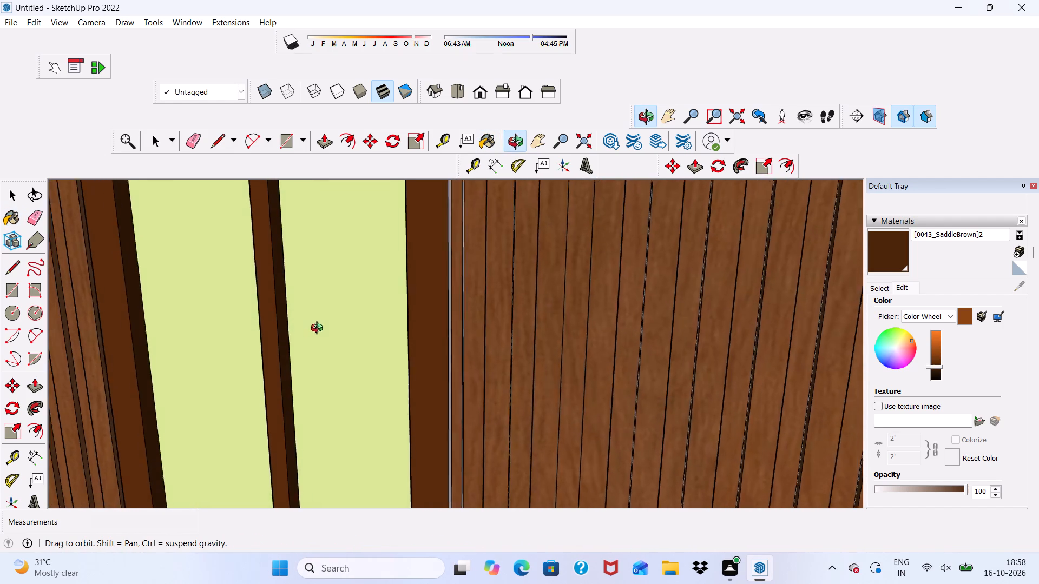
middle_drag(319, 329, 282, 343)
scroll(416, 348, up, 4)
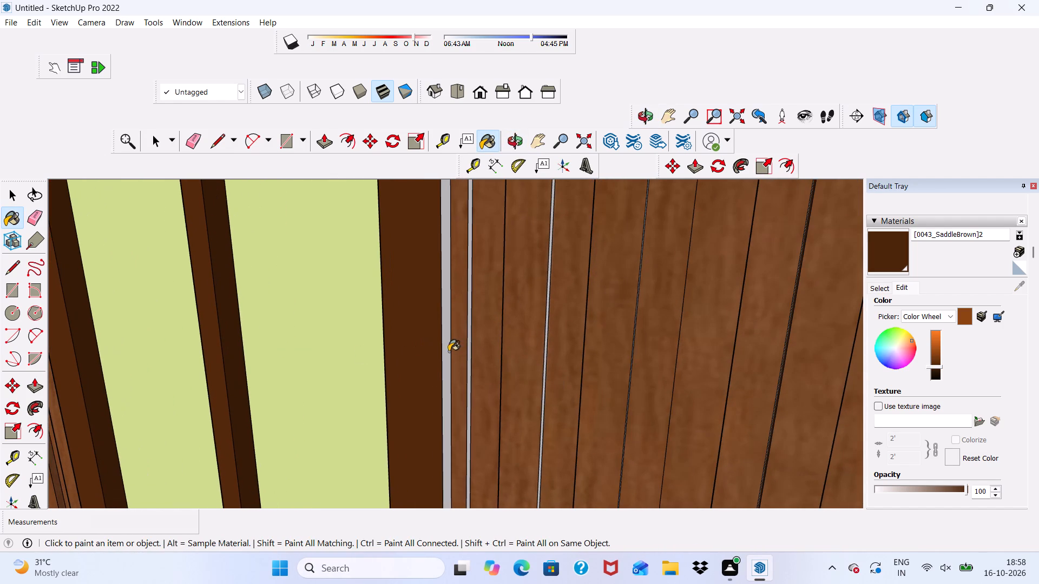
scroll(446, 349, down, 1)
click(445, 346)
Paint the top inner faces of the frame above both glass panes dark saddle brown.
scroll(421, 350, down, 2)
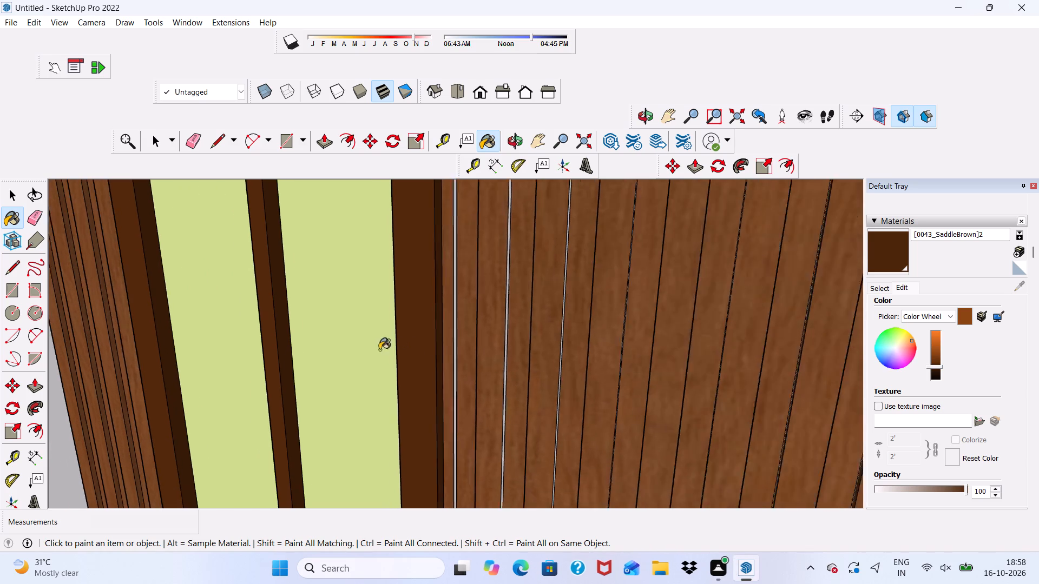
scroll(379, 350, down, 3)
middle_drag(348, 342, 410, 229)
scroll(416, 238, up, 2)
scroll(413, 261, down, 6)
scroll(341, 208, up, 7)
click(275, 210)
click(370, 201)
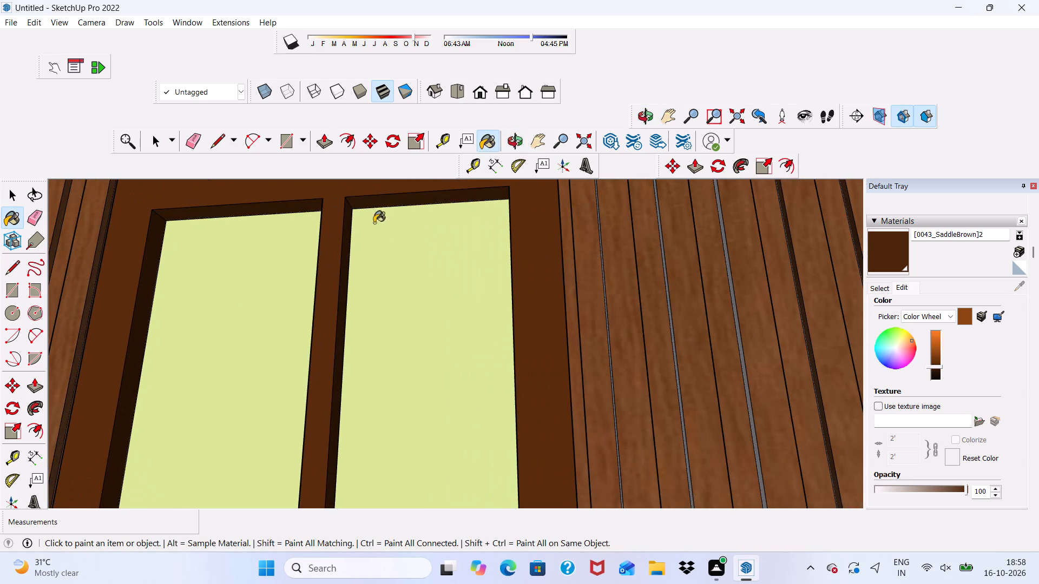
Paint the opposite outer side edge of the wood-slat wall's door frame dark saddle brown.
scroll(376, 227, down, 5)
middle_drag(338, 247, 538, 323)
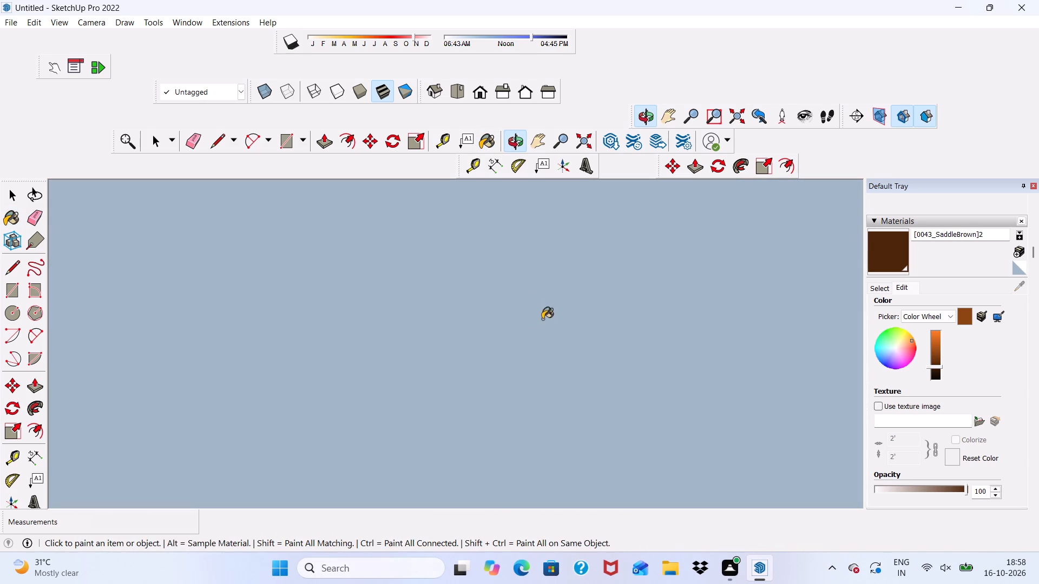
click(475, 104)
scroll(470, 174, down, 5)
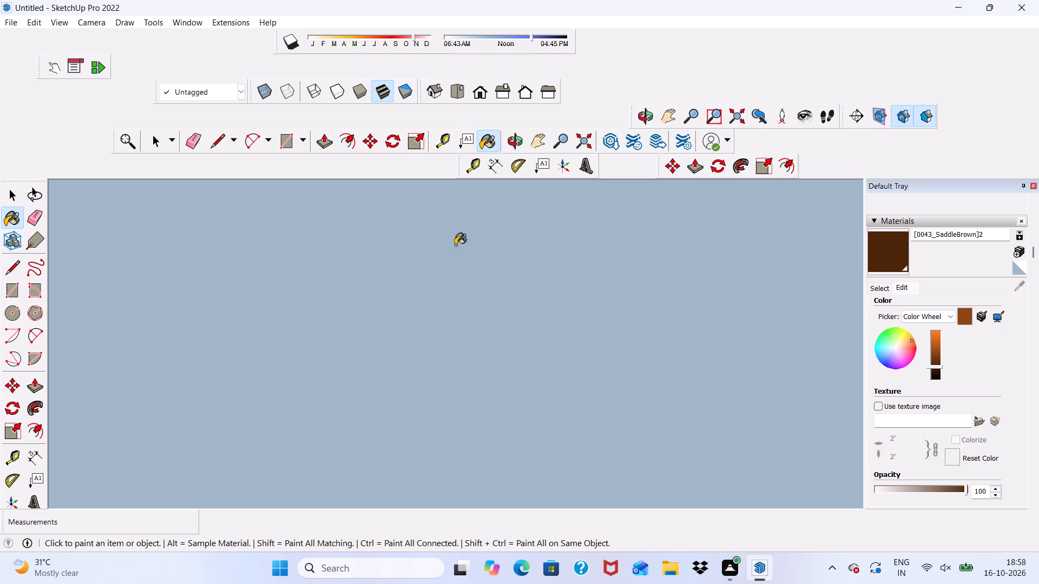
scroll(374, 258, down, 5)
scroll(382, 276, down, 20)
scroll(382, 276, down, 4)
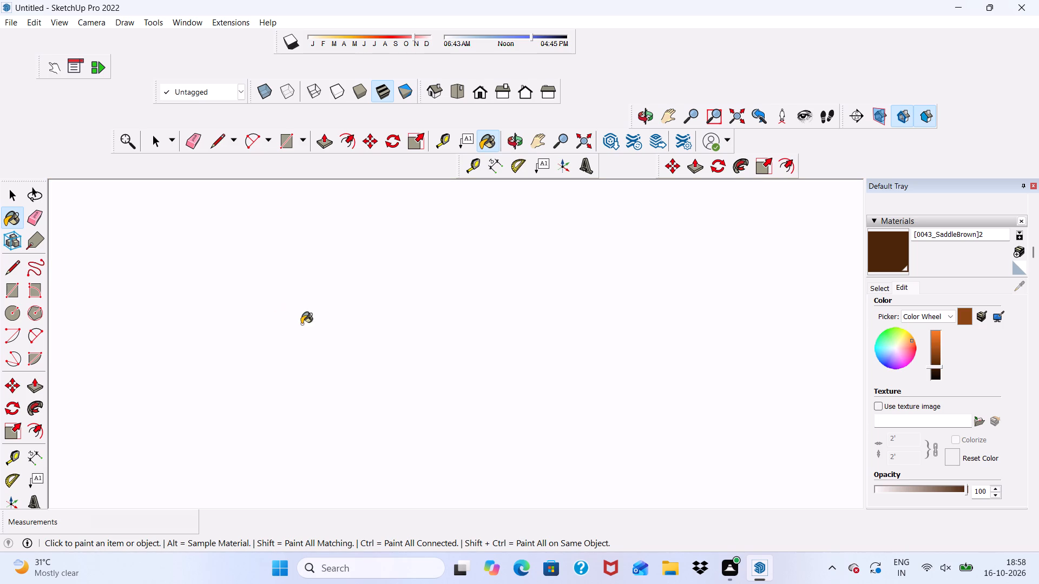
scroll(301, 324, down, 20)
scroll(301, 324, down, 17)
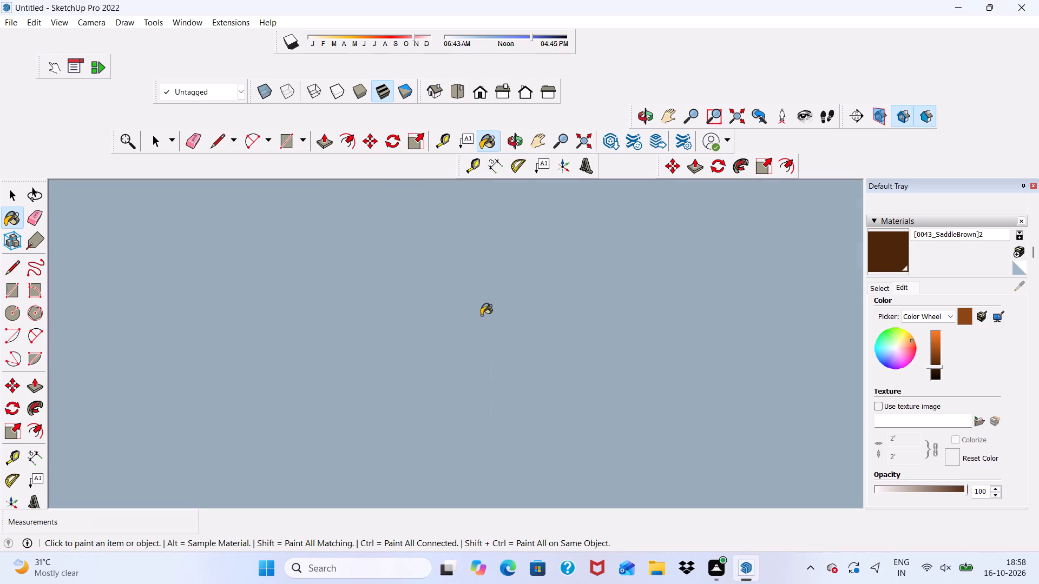
scroll(481, 315, down, 20)
scroll(481, 315, down, 5)
scroll(137, 340, down, 7)
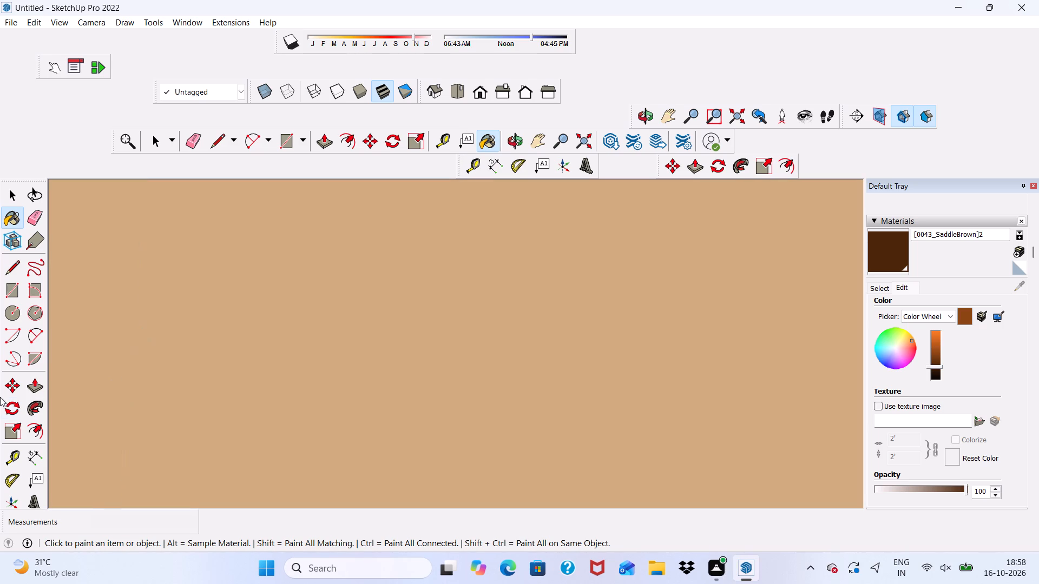
scroll(0, 397, down, 15)
scroll(170, 373, down, 15)
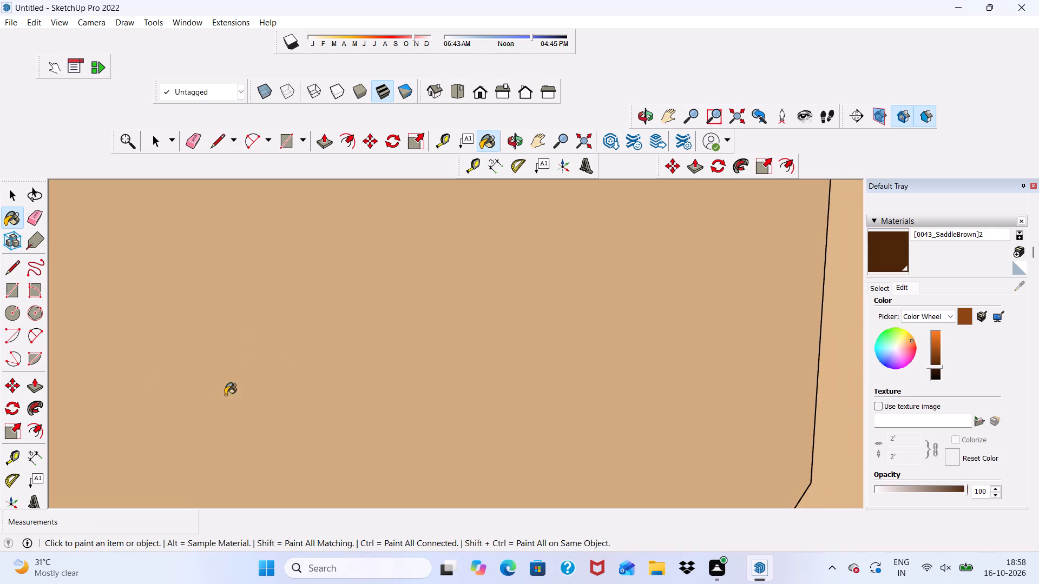
scroll(225, 395, down, 20)
scroll(225, 395, down, 16)
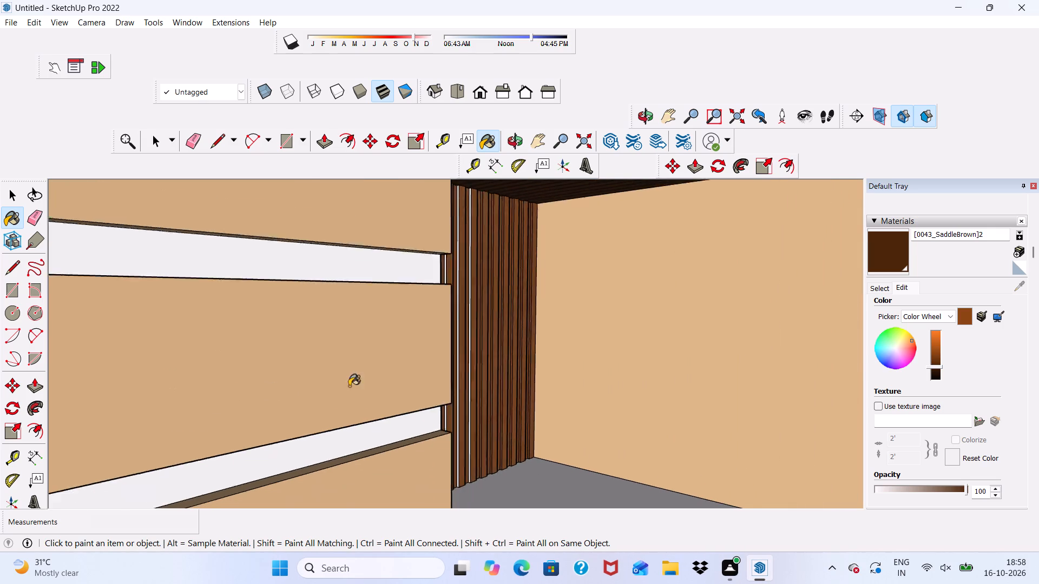
scroll(349, 386, down, 7)
scroll(424, 340, down, 2)
middle_drag(404, 373, 368, 384)
scroll(403, 325, up, 7)
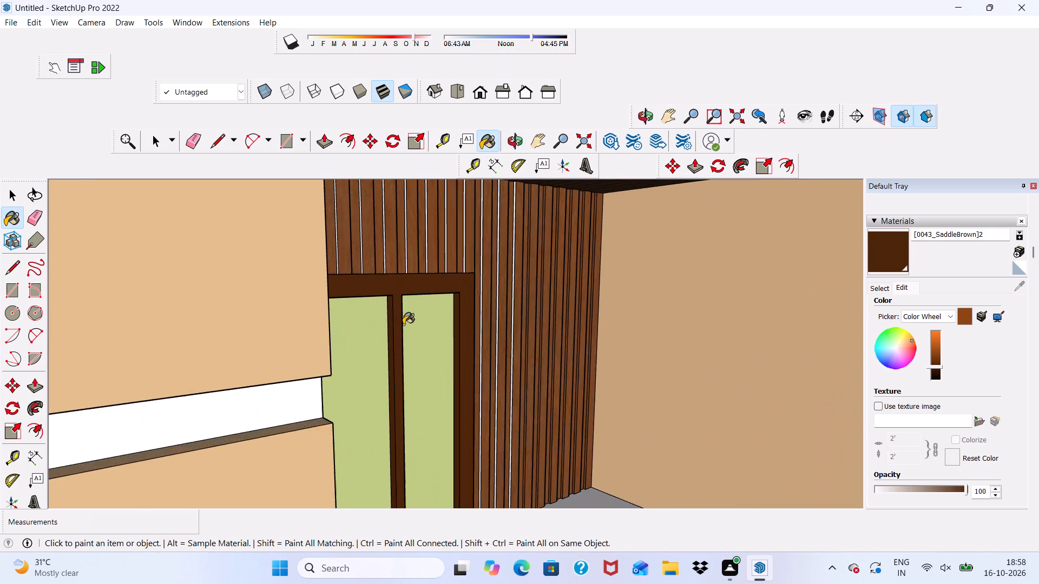
scroll(385, 314, down, 1)
middle_drag(366, 327, 323, 335)
scroll(298, 326, up, 11)
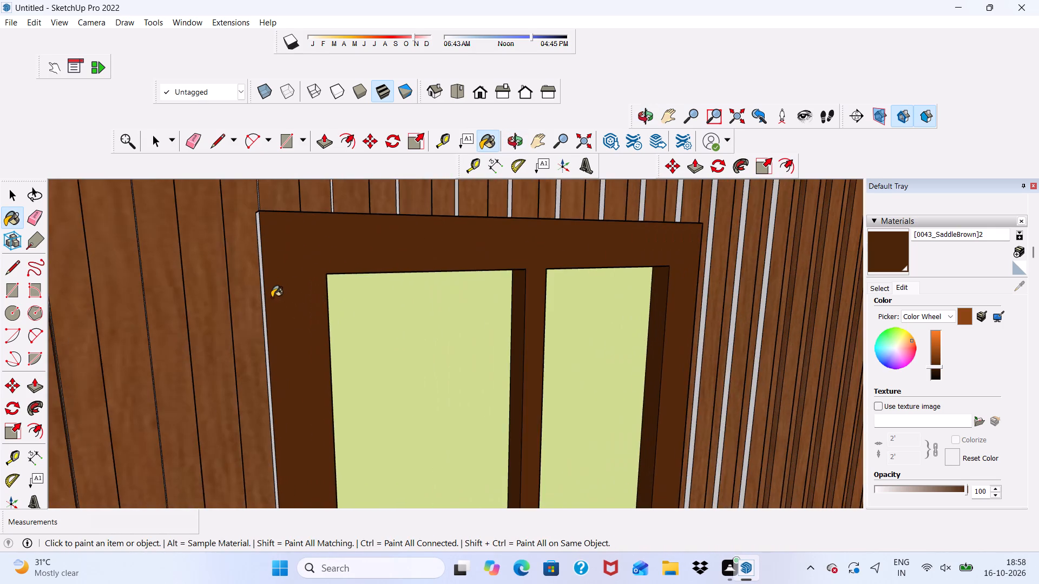
scroll(262, 297, up, 5)
scroll(262, 297, down, 2)
middle_drag(263, 301, 300, 313)
scroll(300, 313, up, 5)
click(269, 306)
scroll(277, 317, down, 6)
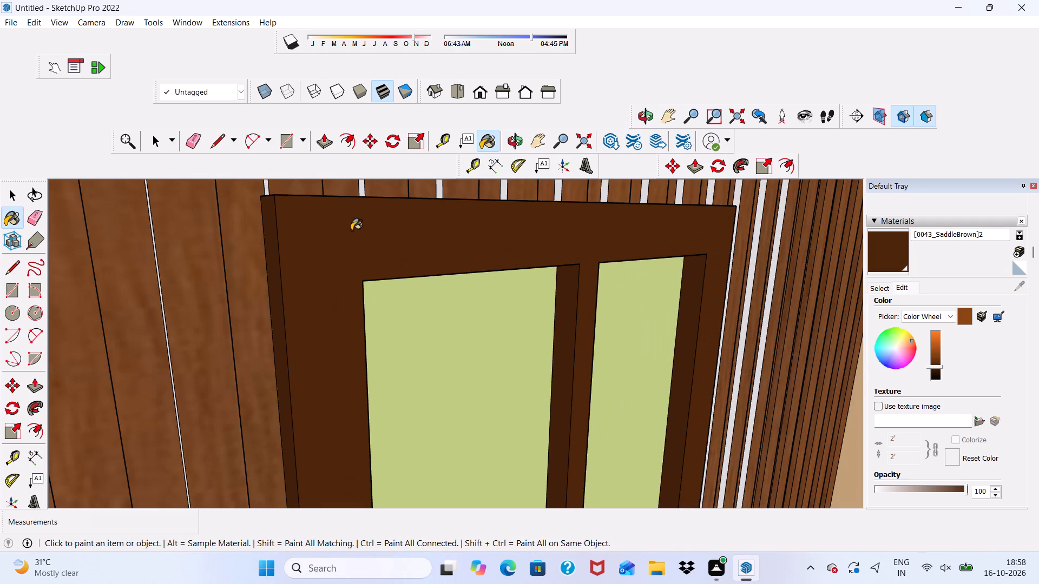
Paint the top edge of the same door frame dark saddle brown.
middle_drag(353, 235, 368, 287)
scroll(345, 266, up, 4)
click(336, 255)
scroll(324, 253, down, 2)
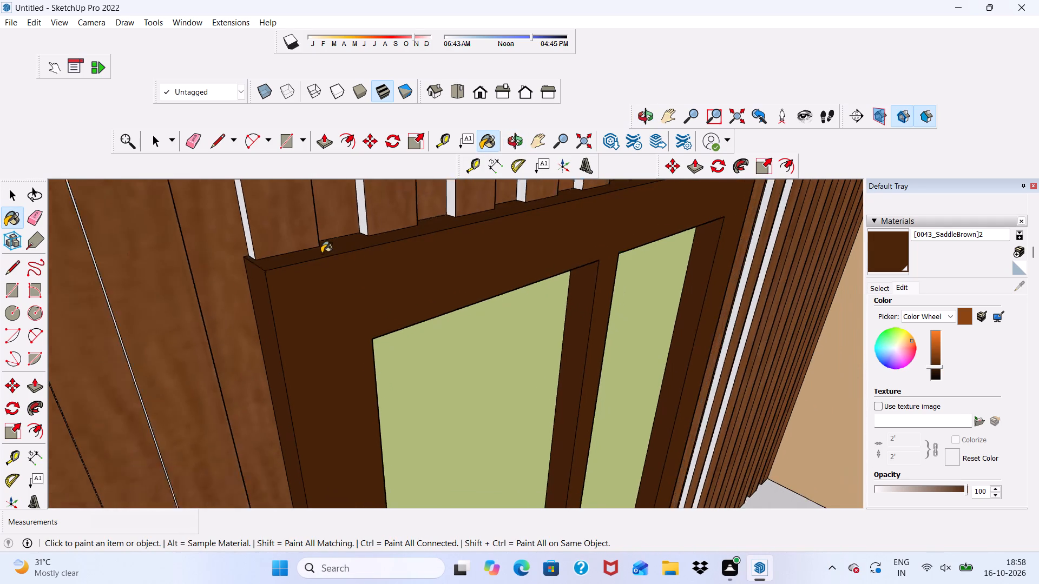
Go to the front view and examine the materials on the whole house facade, floor by floor.
scroll(321, 253, down, 20)
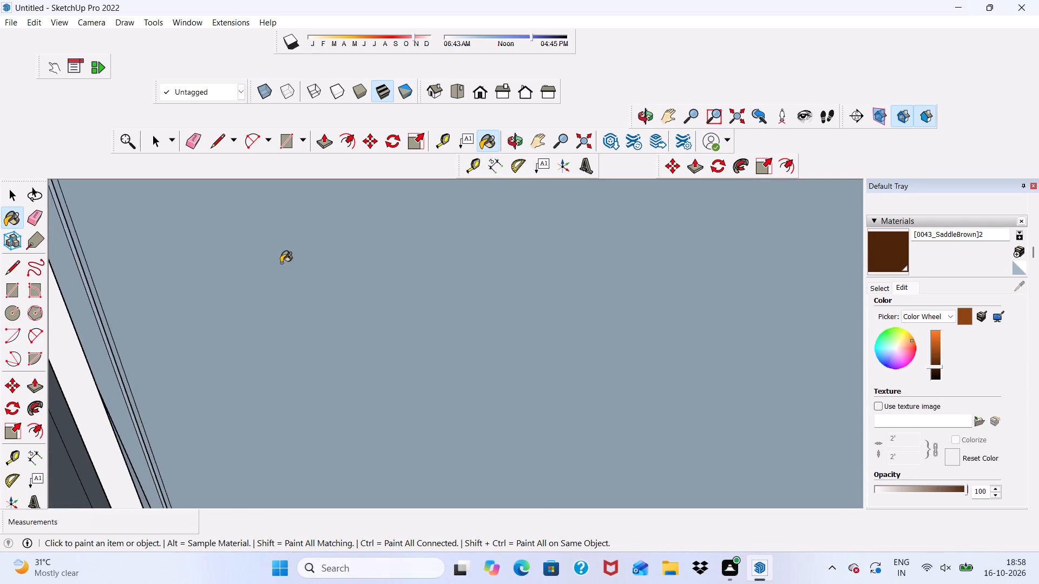
scroll(323, 176, up, 1)
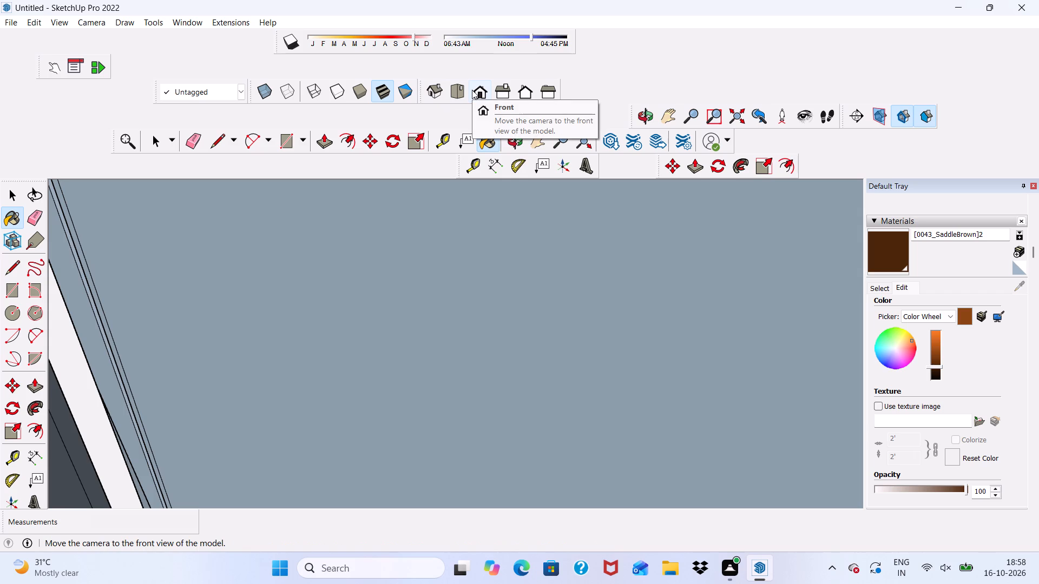
click(472, 90)
scroll(382, 262, down, 20)
scroll(382, 262, down, 2)
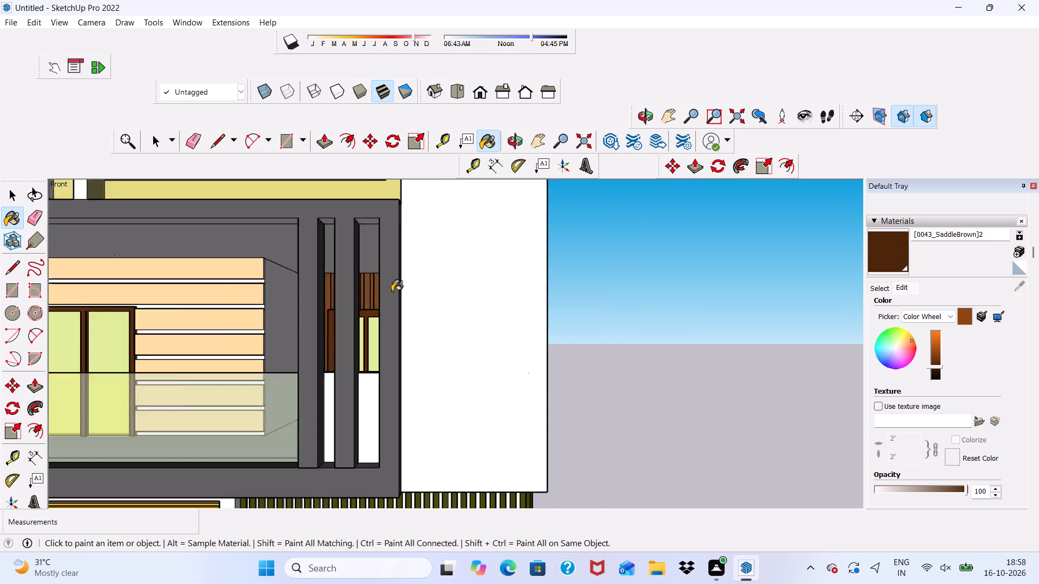
scroll(392, 291, down, 13)
middle_drag(246, 262, 280, 357)
scroll(267, 324, down, 1)
scroll(264, 321, up, 1)
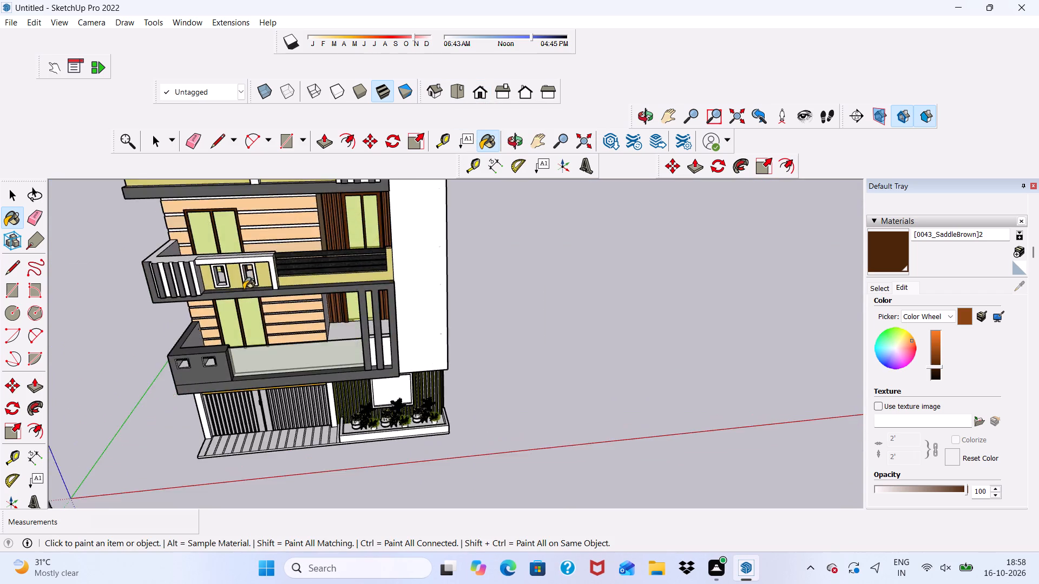
scroll(244, 290, down, 11)
middle_drag(309, 309, 284, 263)
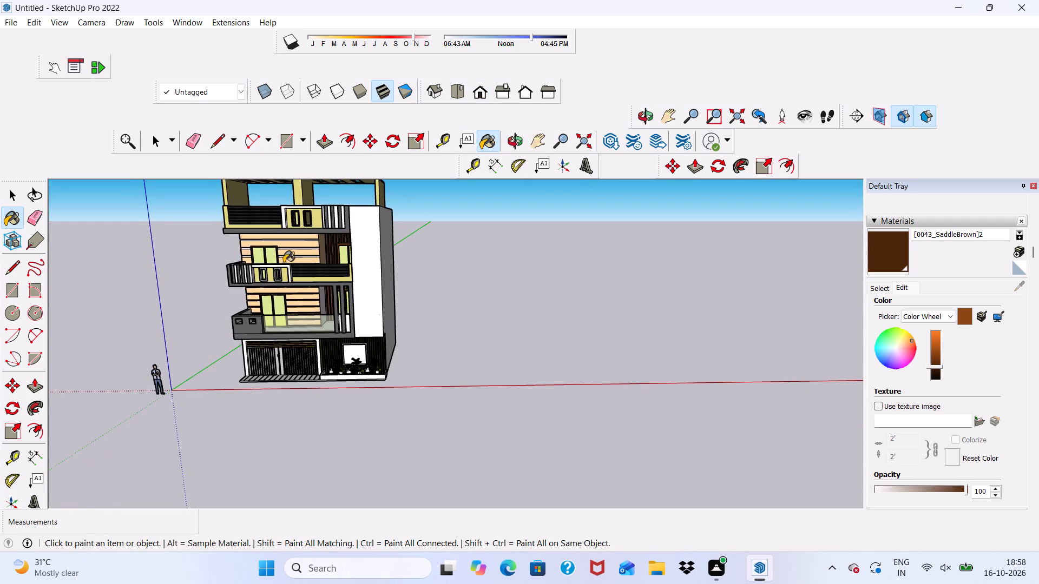
scroll(289, 265, down, 6)
scroll(327, 306, down, 4)
scroll(323, 316, up, 7)
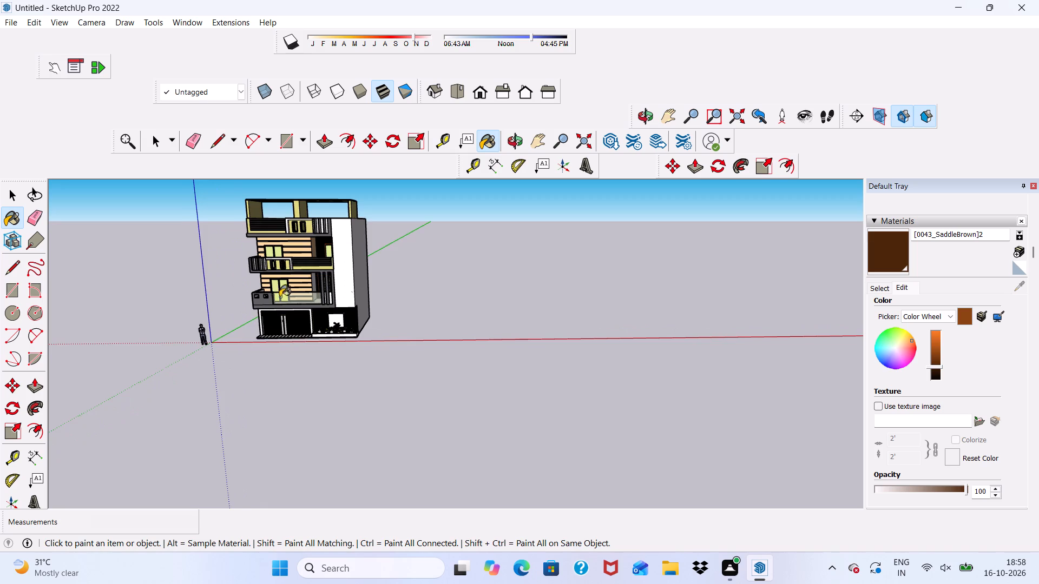
scroll(272, 295, up, 11)
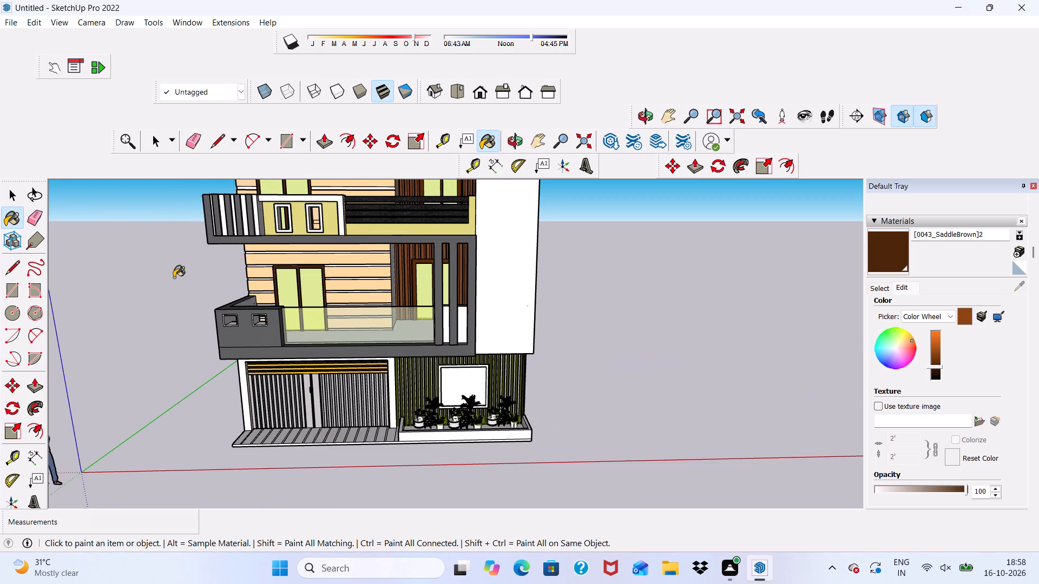
scroll(259, 282, up, 3)
scroll(322, 247, up, 5)
scroll(319, 247, down, 7)
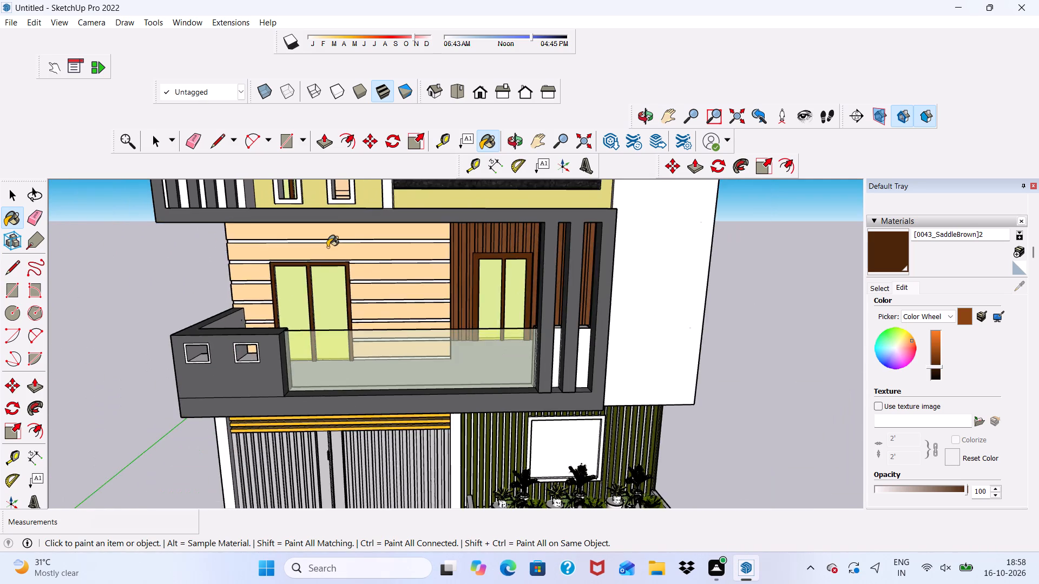
scroll(329, 242, down, 7)
scroll(213, 329, up, 1)
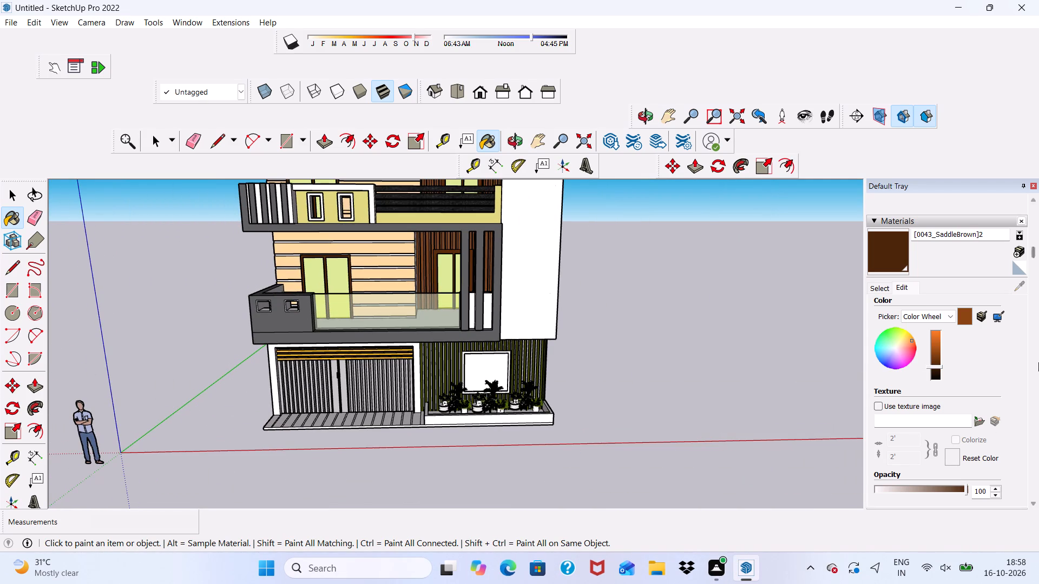
Apply the Polished Concrete Old material from Asphalt and Concrete to the white wall face surrounding the garage shutter.
scroll(1037, 359, up, 1)
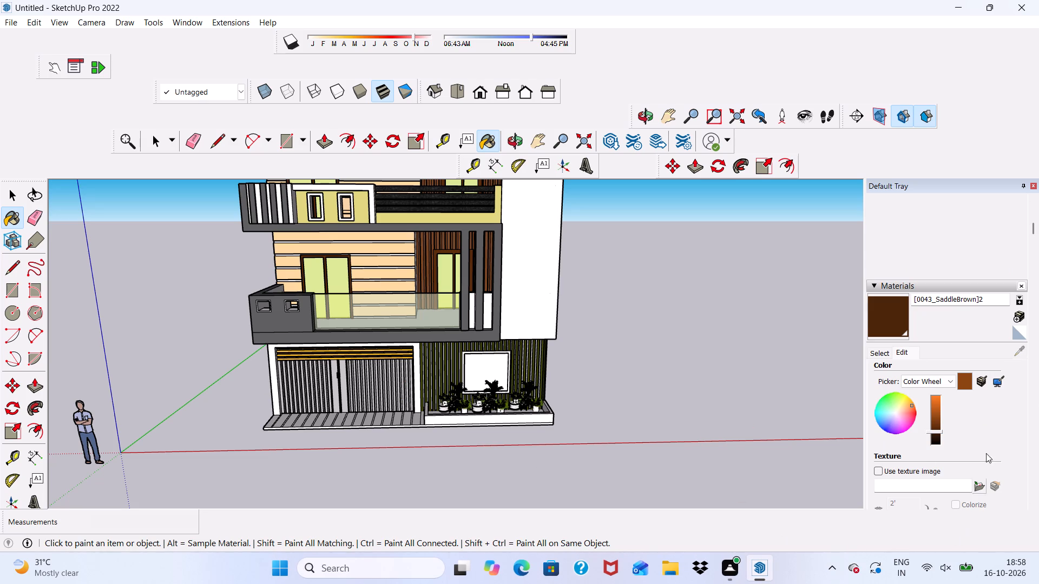
click(880, 349)
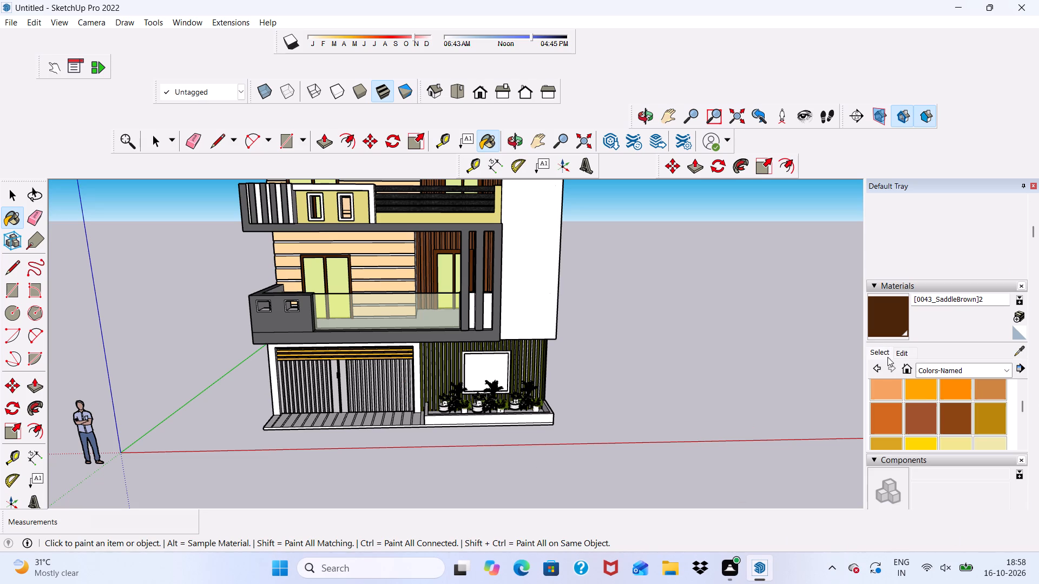
click(1009, 375)
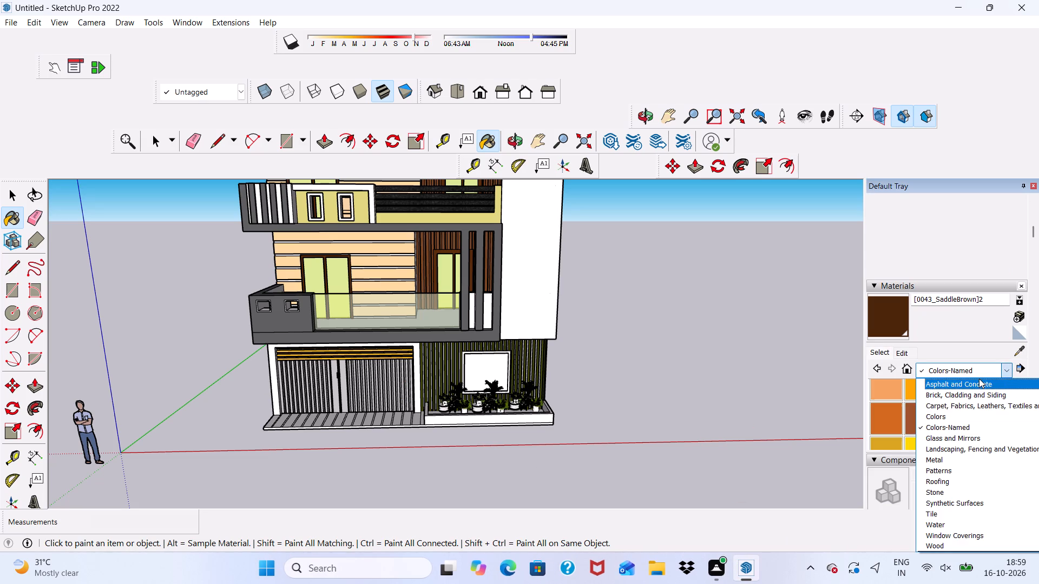
click(979, 377)
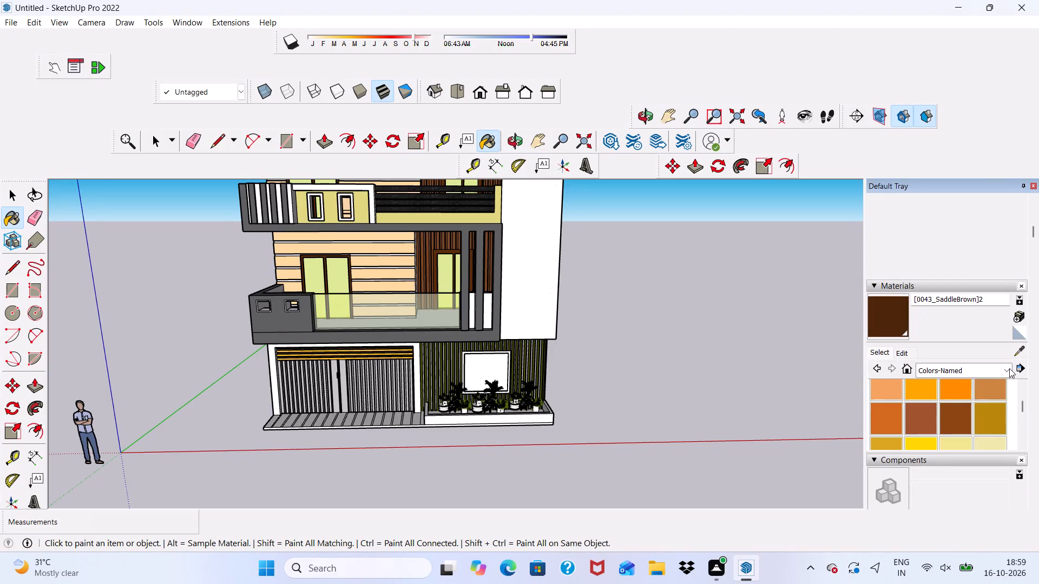
click(998, 363)
click(979, 384)
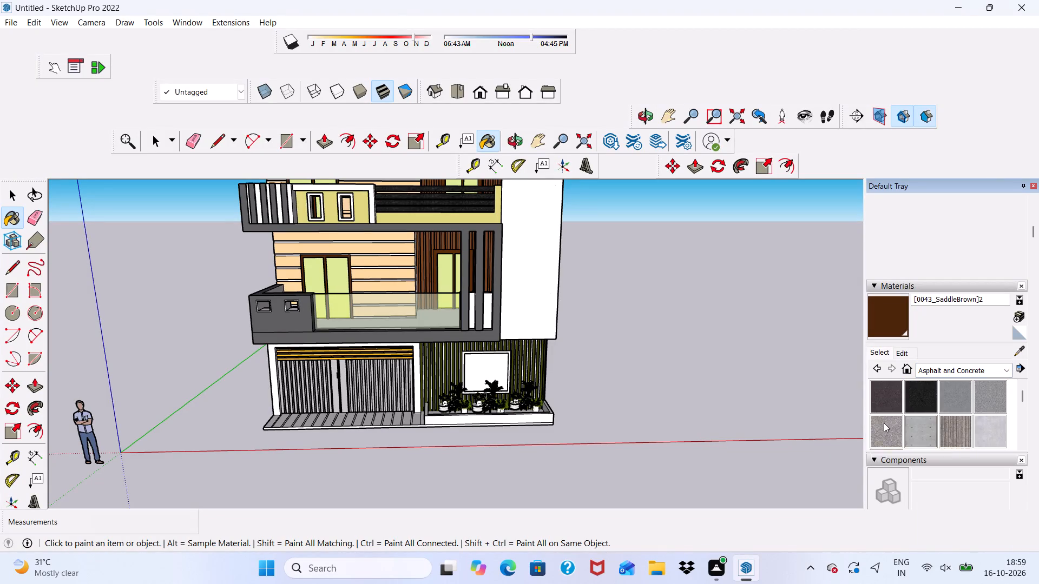
scroll(884, 423, down, 1)
scroll(907, 406, up, 1)
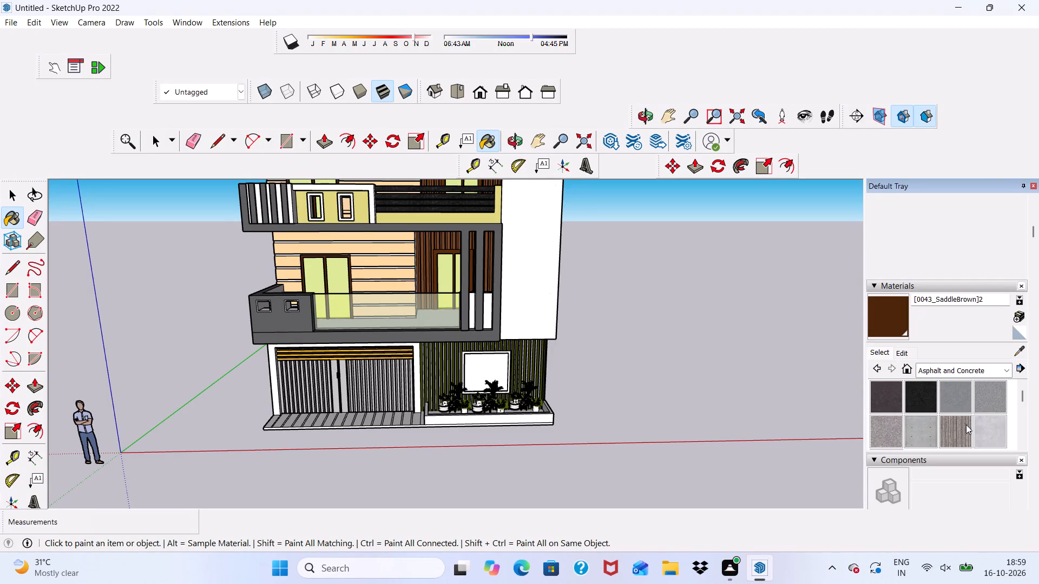
click(984, 430)
scroll(889, 423, down, 1)
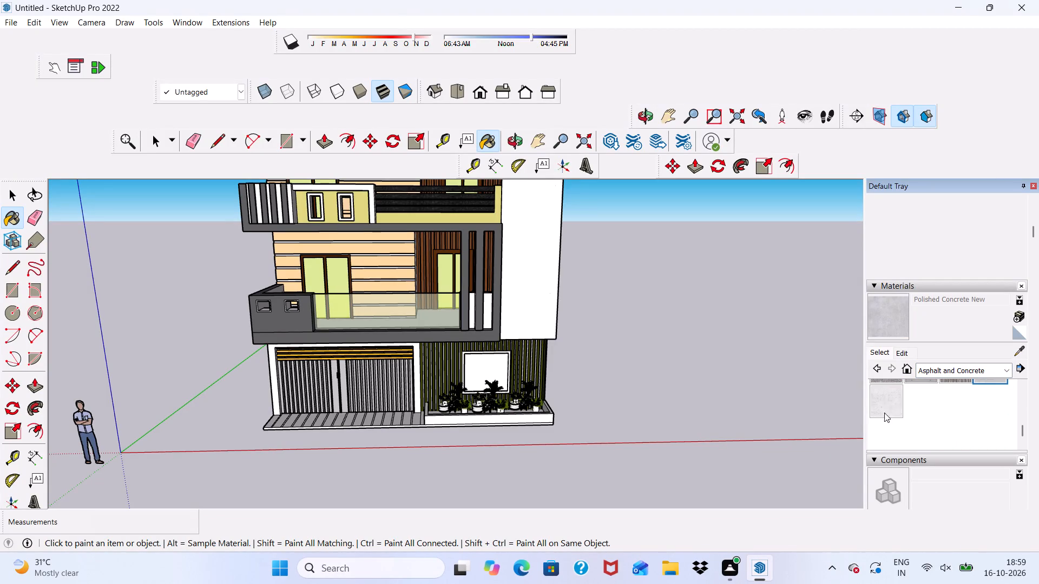
click(887, 399)
scroll(369, 396, up, 15)
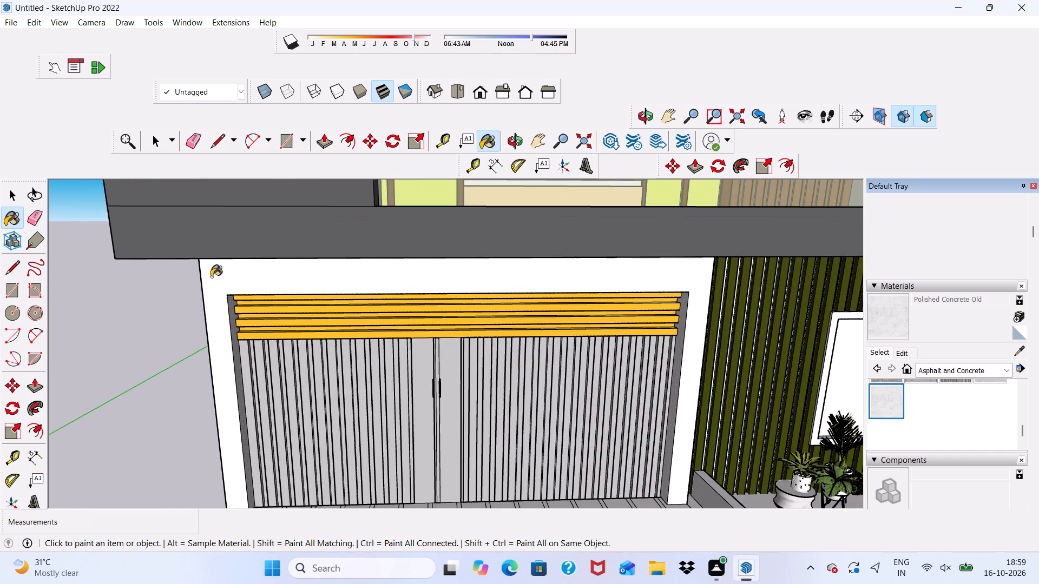
click(211, 277)
Paint the inner side faces of the garage shutter opening with Polished Concrete Old.
scroll(252, 300, up, 3)
scroll(273, 303, down, 1)
middle_drag(273, 303, 254, 236)
scroll(248, 263, up, 7)
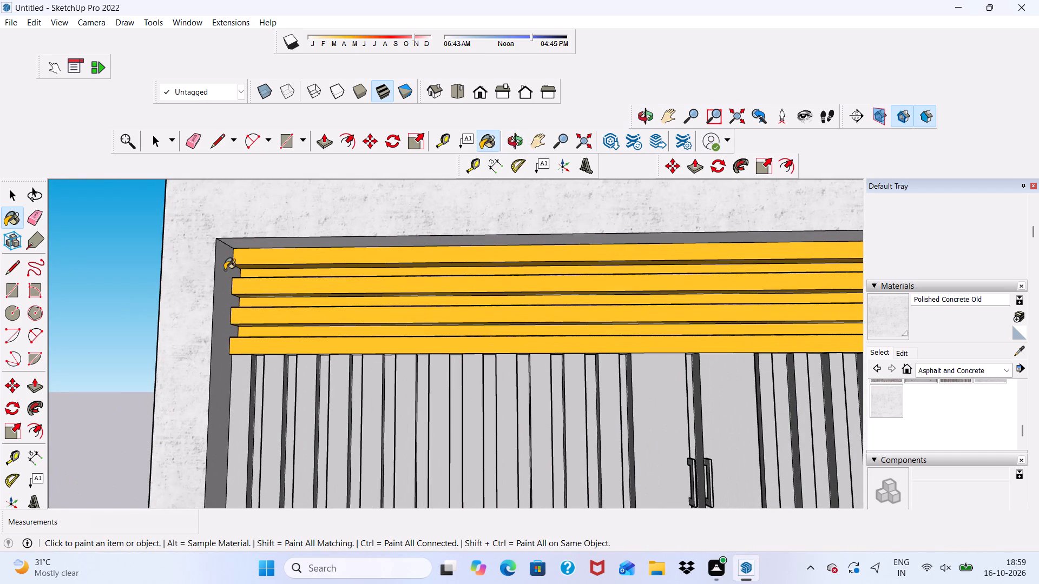
click(225, 270)
click(227, 244)
scroll(300, 238, down, 3)
middle_drag(466, 285, 648, 300)
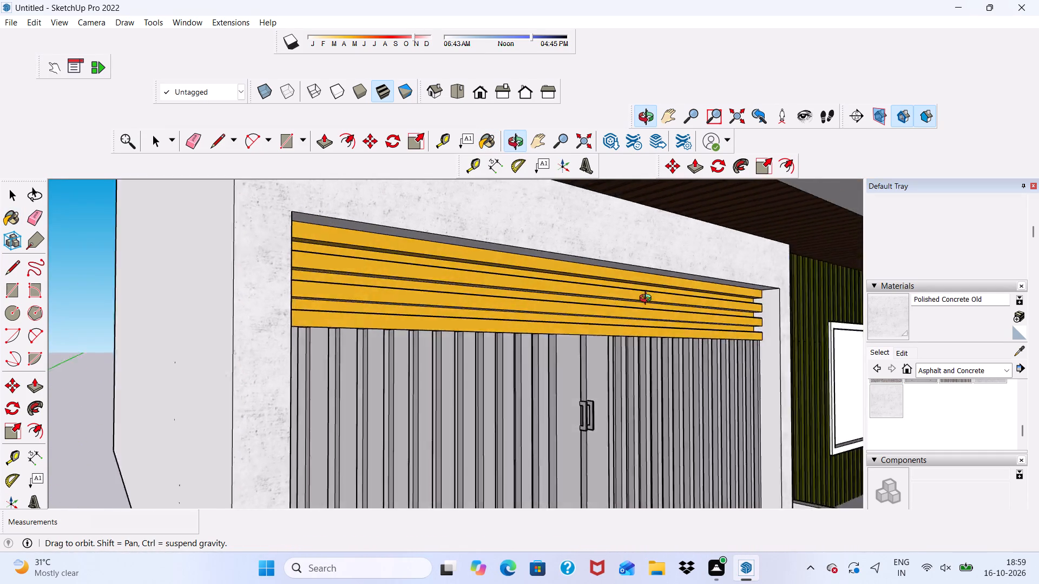
middle_drag(648, 300, 694, 308)
click(629, 330)
Lower the brightness of the Polished Concrete Old material to a medium grey.
scroll(629, 330, down, 6)
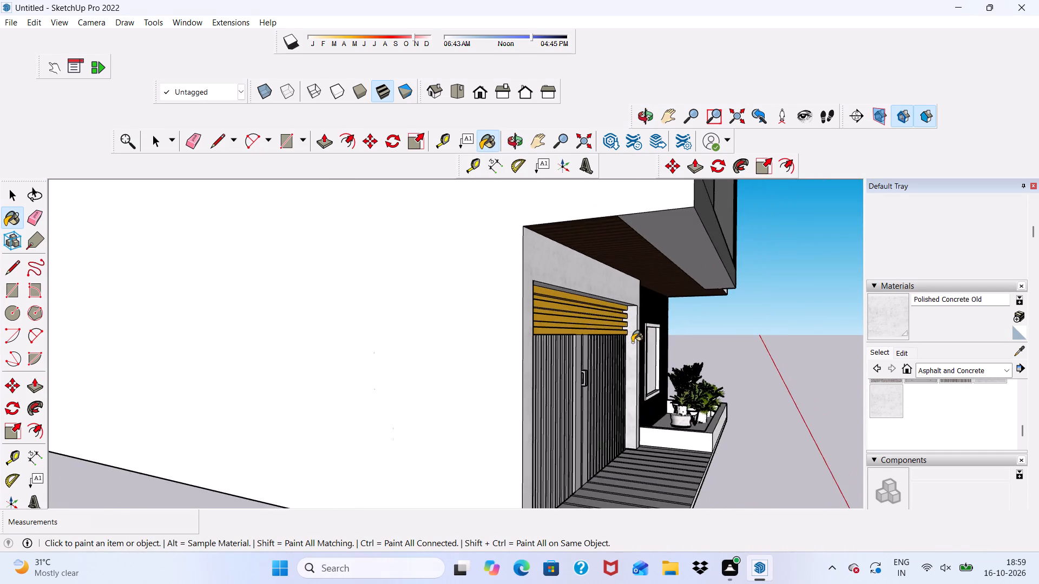
middle_drag(632, 342, 558, 350)
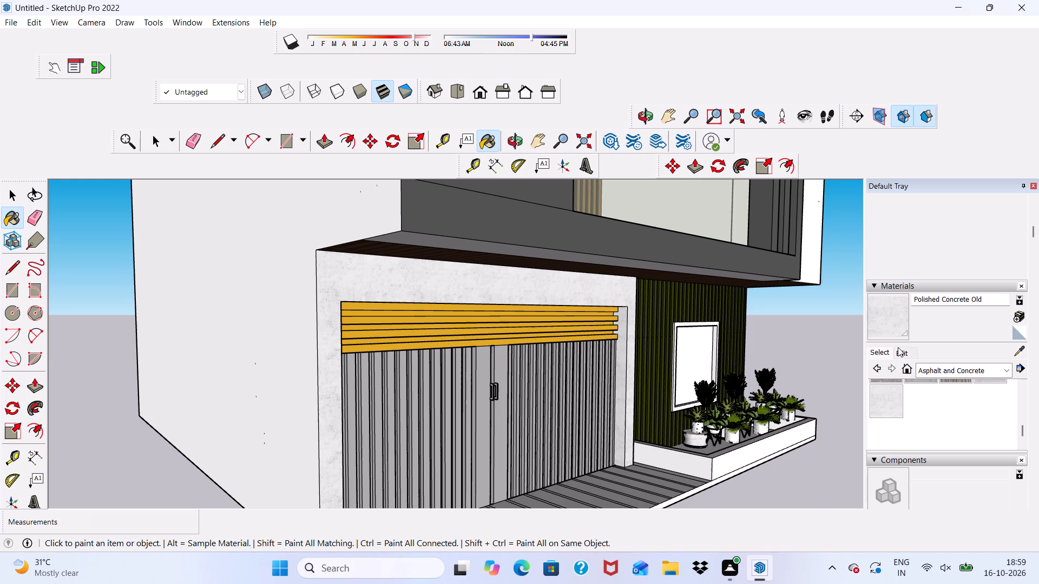
click(899, 350)
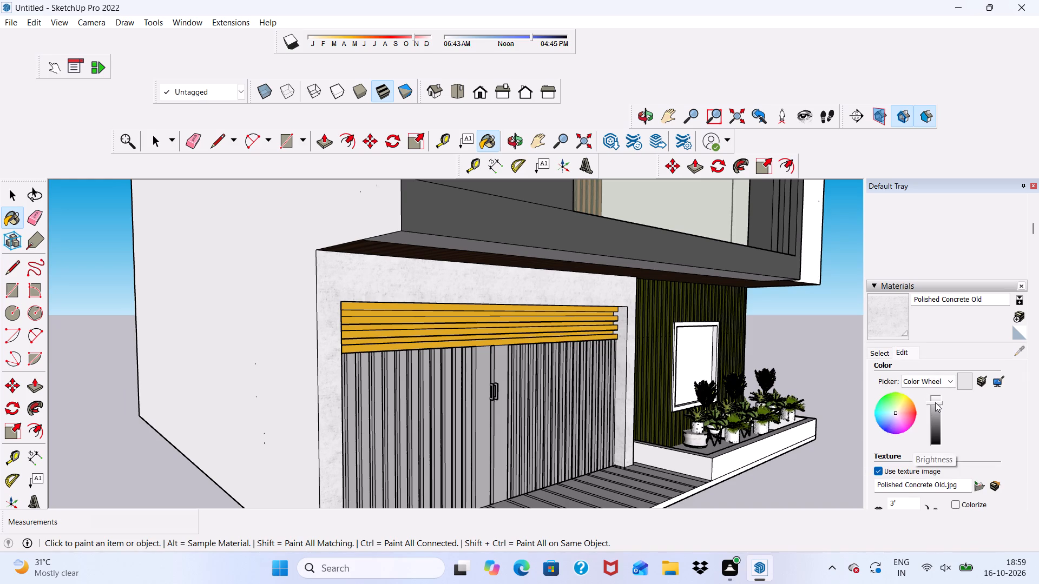
drag(935, 402, 936, 414)
scroll(890, 404, down, 4)
middle_drag(658, 380, 640, 378)
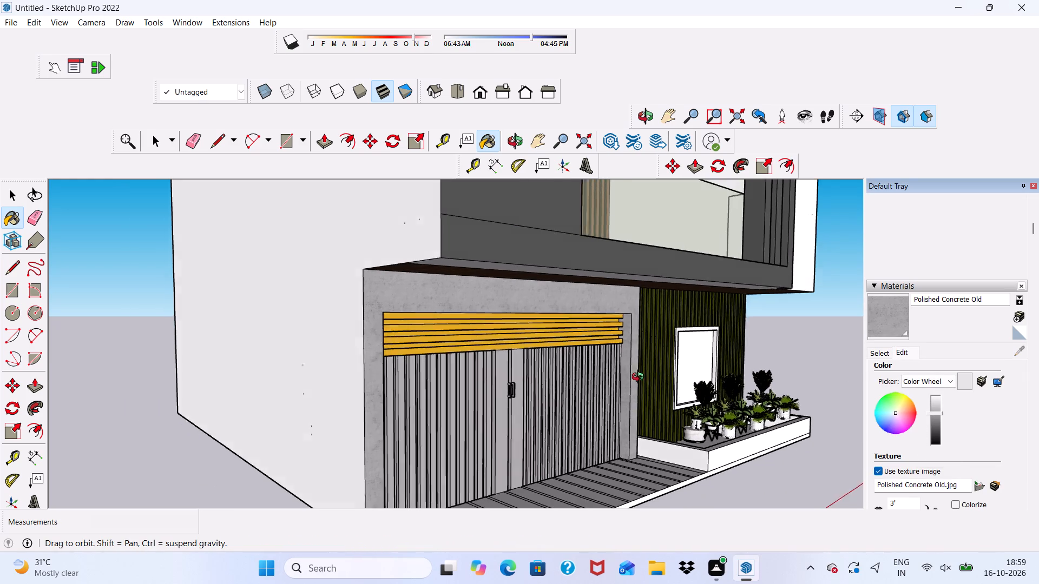
middle_drag(640, 378, 574, 354)
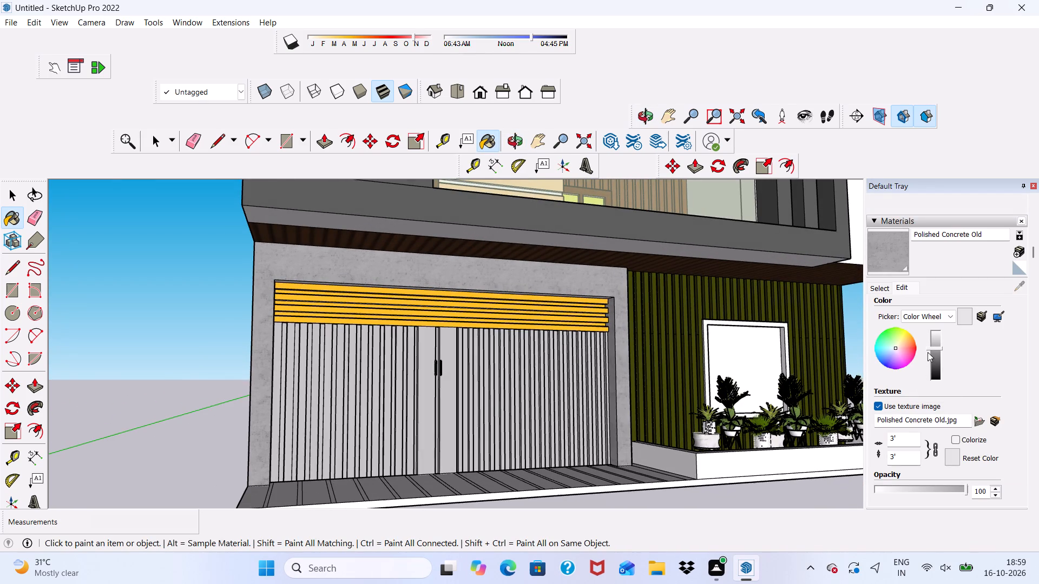
click(932, 347)
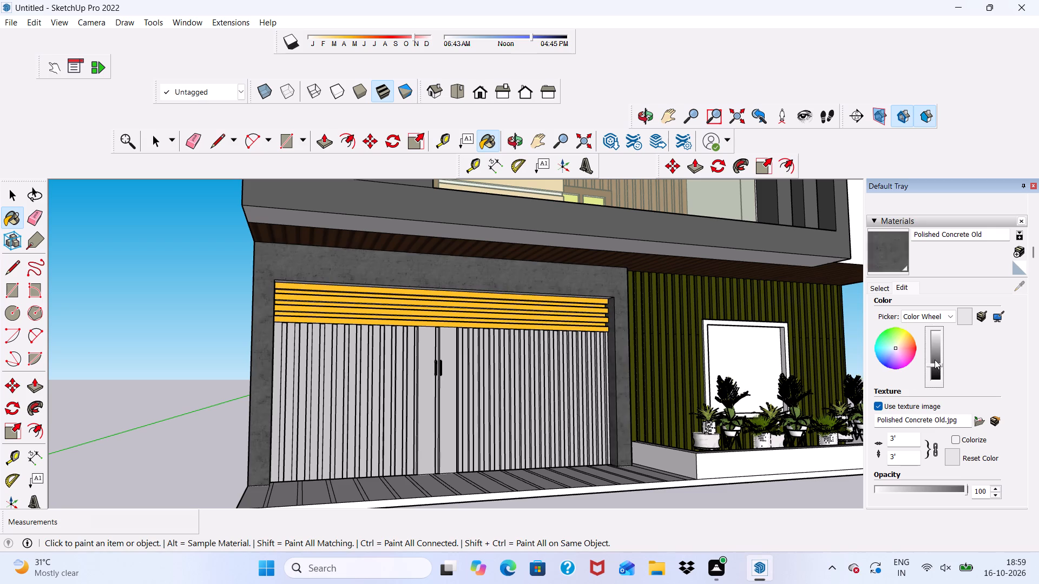
click(935, 348)
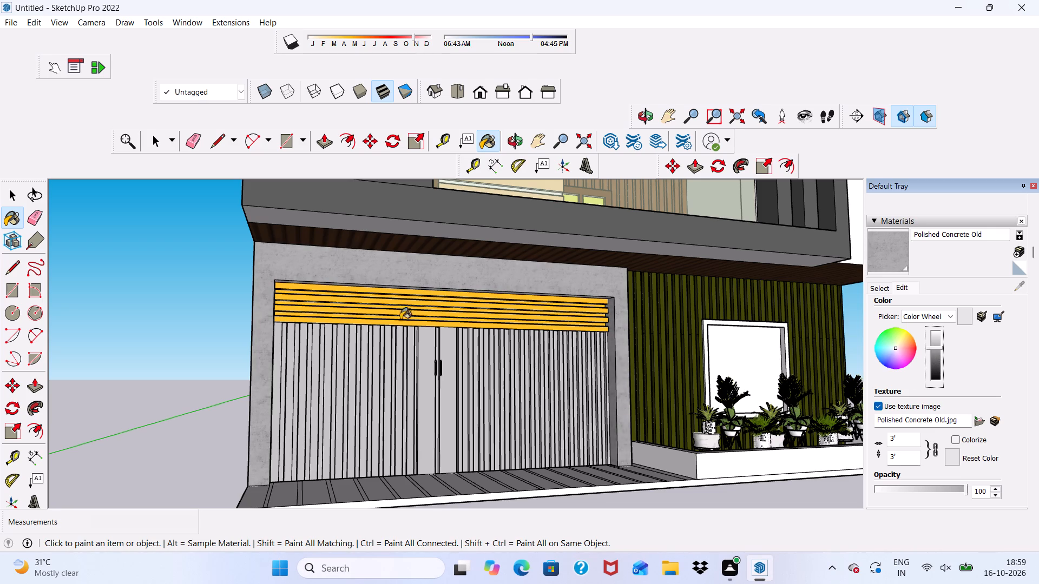
Paint the top inner face of the shutter opening, above the yellow slats, with Polished Concrete Old.
scroll(392, 267, up, 17)
middle_drag(378, 291, 360, 254)
scroll(360, 254, up, 4)
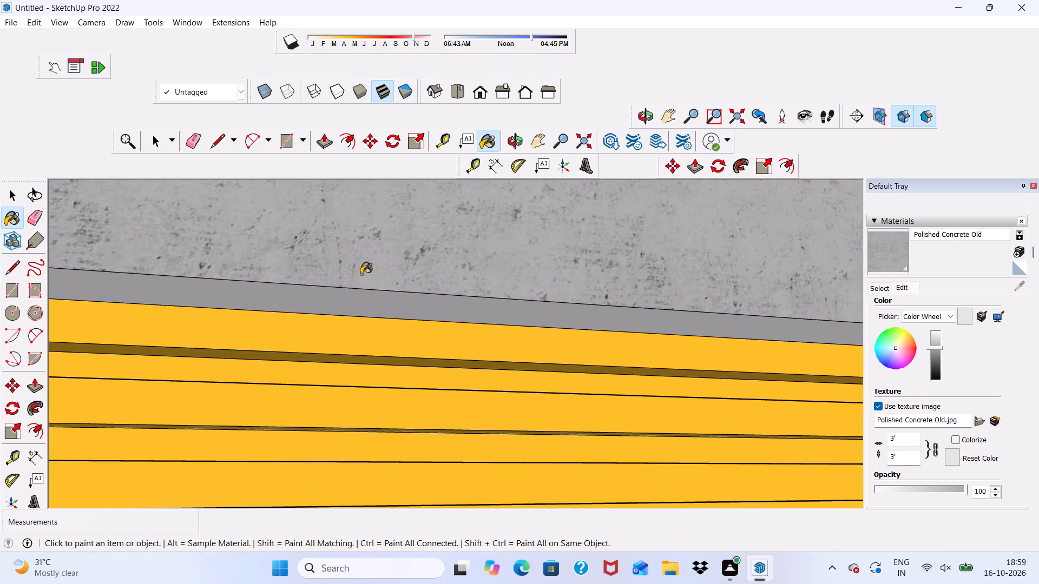
click(364, 287)
scroll(364, 288, down, 5)
scroll(369, 294, up, 2)
click(369, 294)
scroll(375, 297, down, 9)
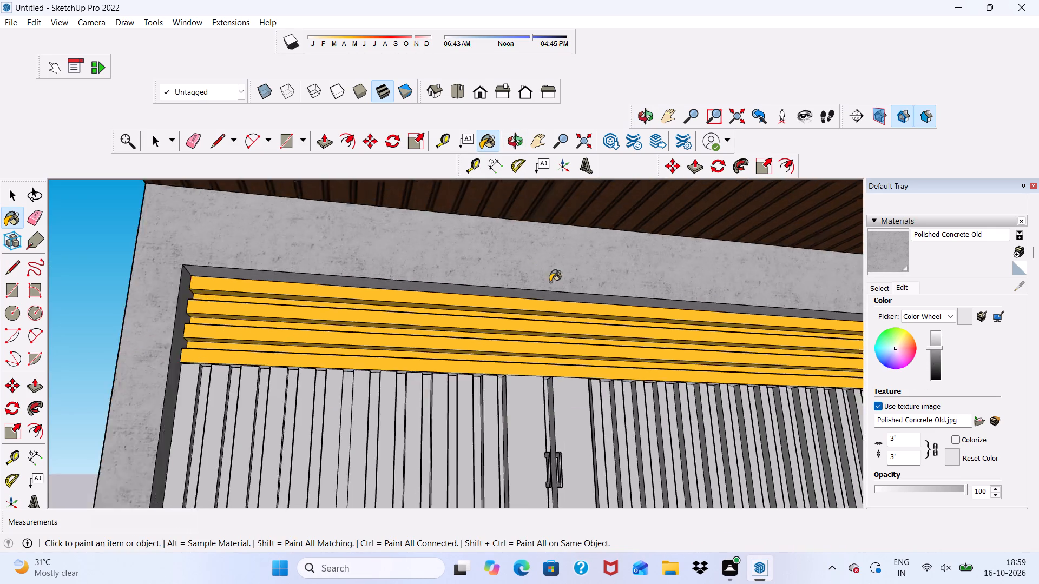
Apply the darkened Polished Concrete Old to both inner side faces of the shutter opening.
scroll(550, 282, down, 8)
middle_drag(608, 302, 439, 346)
scroll(295, 384, up, 9)
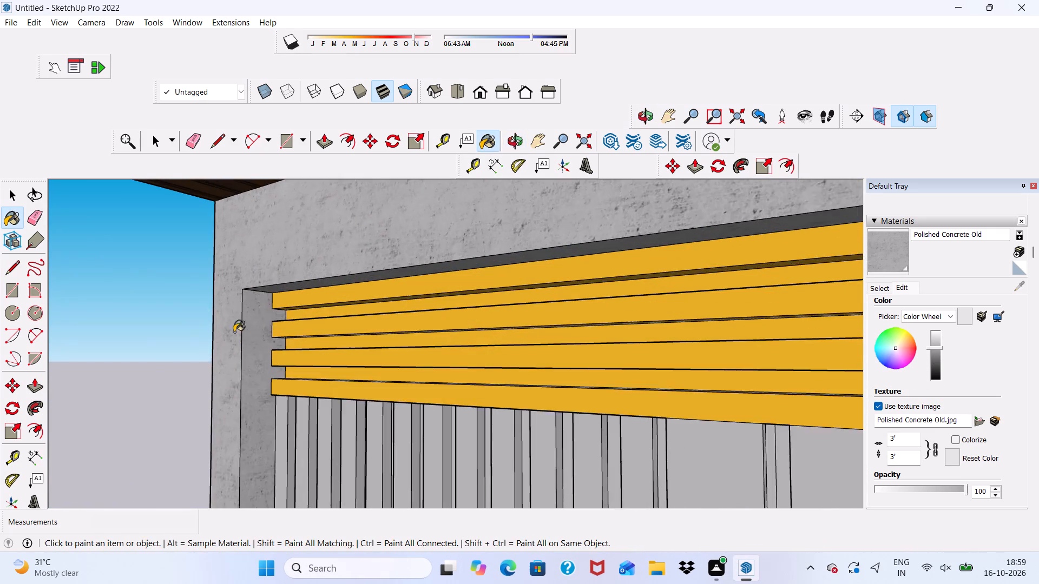
scroll(257, 334, down, 2)
click(258, 334)
scroll(260, 338, down, 5)
middle_drag(409, 349, 710, 329)
scroll(727, 364, up, 4)
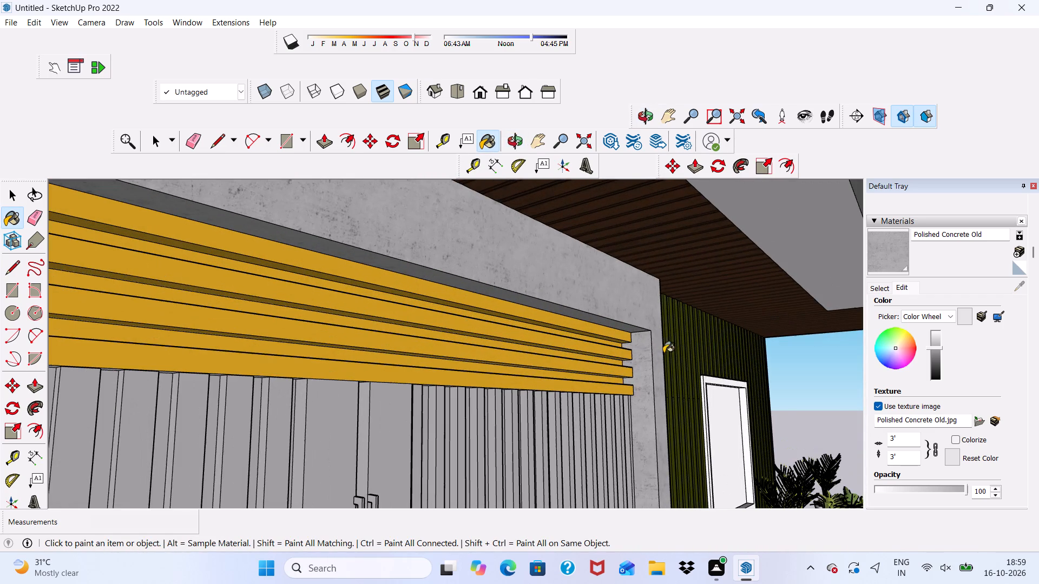
drag(639, 351, 644, 356)
Paint the outer side edge of the garage surround, beside the green slat wall, with Polished Concrete Old.
scroll(654, 355, down, 2)
middle_drag(655, 357, 379, 377)
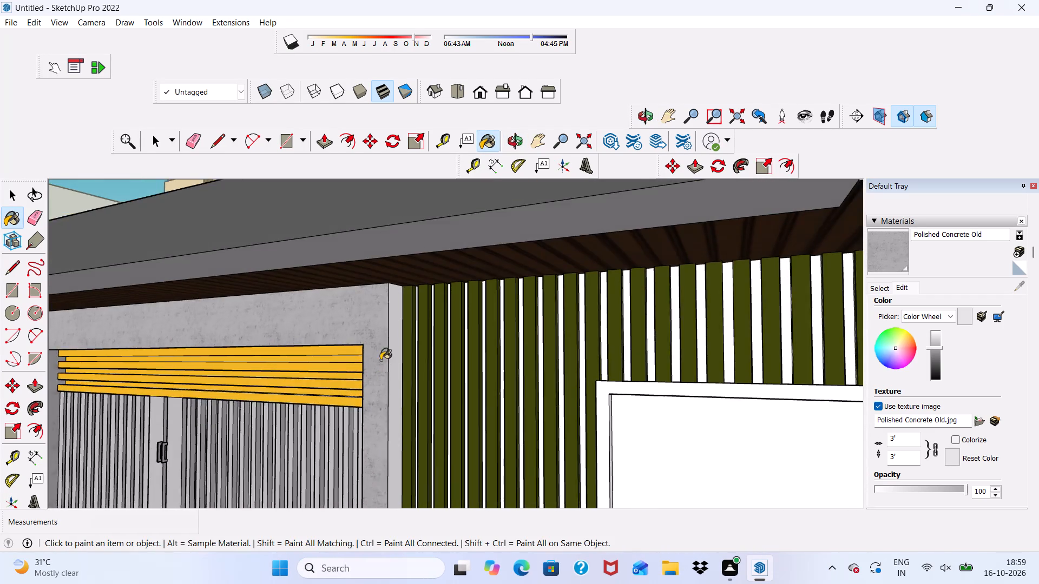
scroll(383, 348, up, 4)
click(396, 312)
Paint the plain underside strip along the first-floor balcony's front, beside the wood-slat soffit, with grey Color M05.
scroll(429, 317, down, 17)
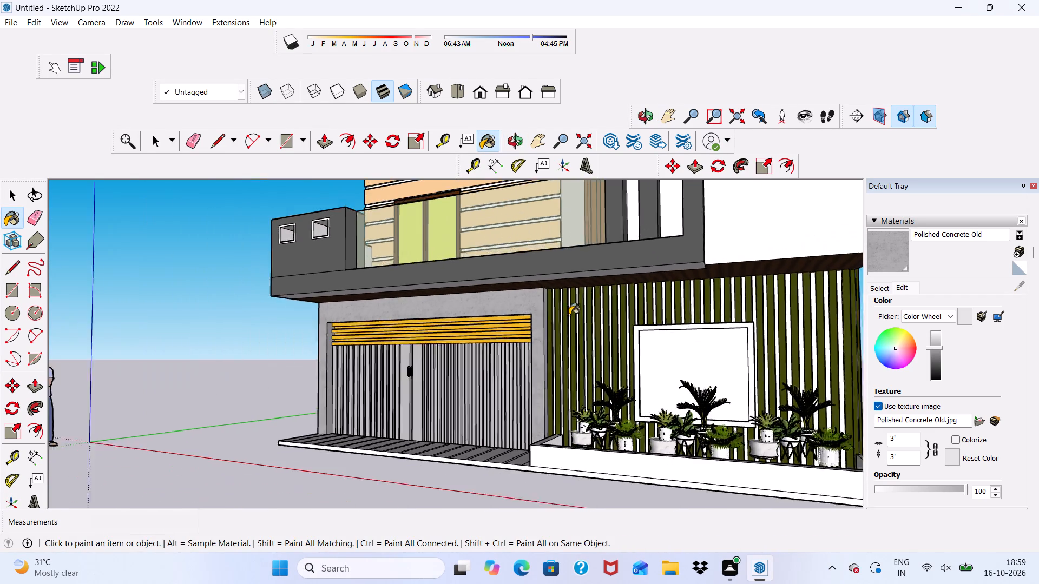
scroll(569, 315, down, 1)
middle_drag(512, 330, 752, 308)
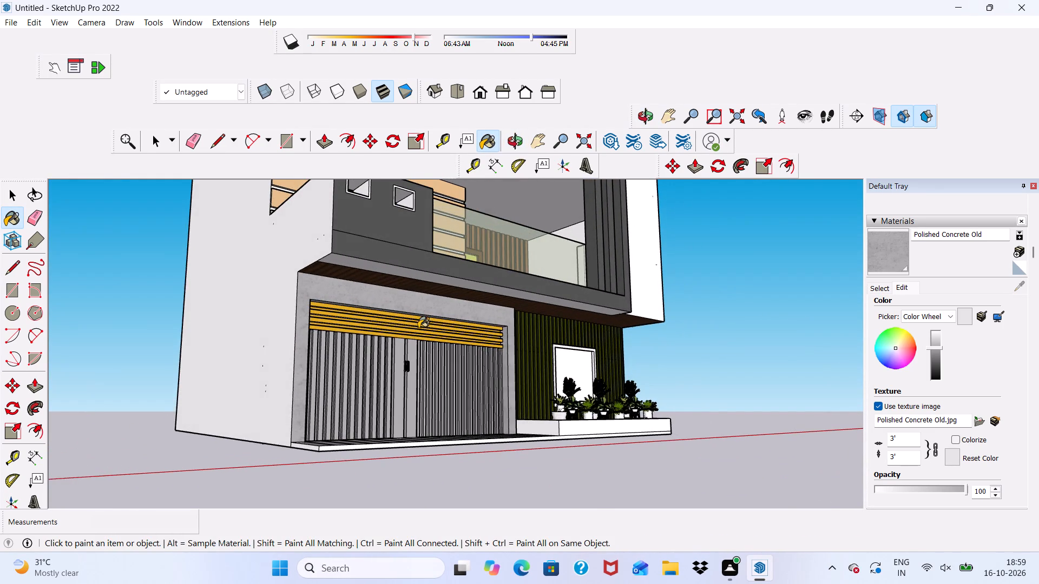
scroll(412, 324, up, 6)
scroll(377, 328, down, 3)
scroll(252, 335, up, 1)
scroll(271, 332, down, 8)
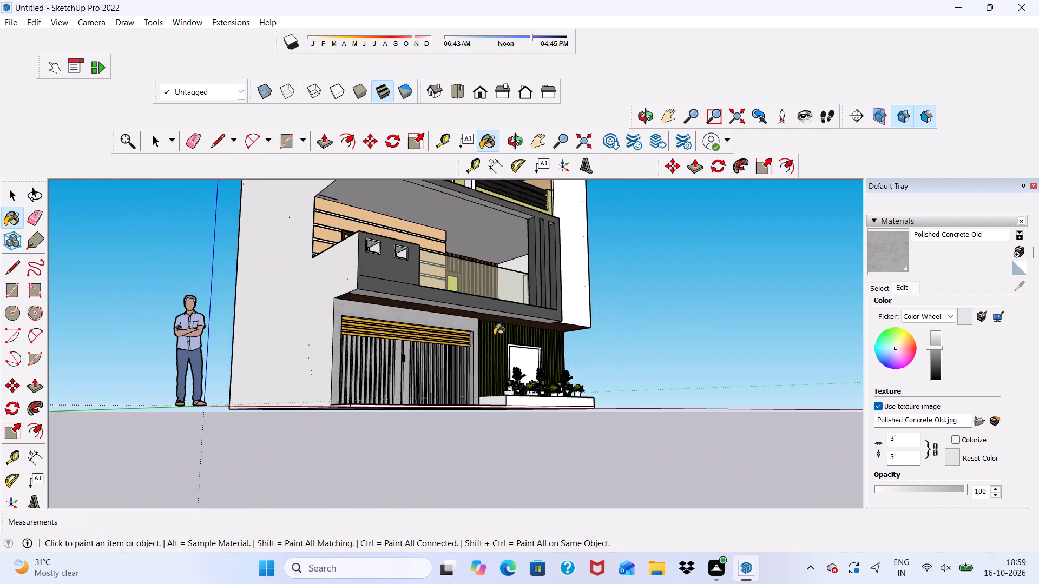
middle_drag(494, 335, 444, 254)
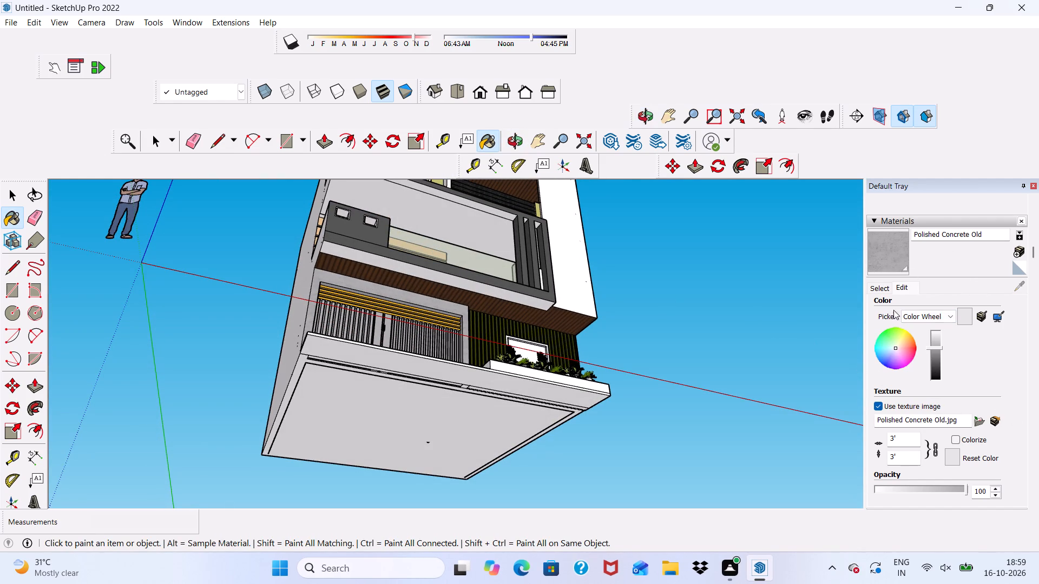
click(884, 290)
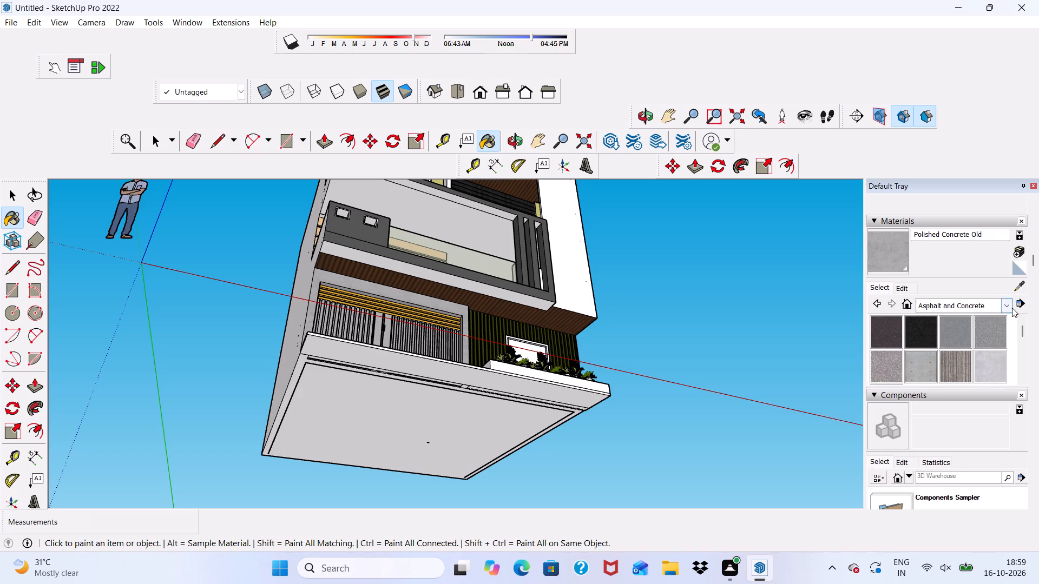
click(1012, 308)
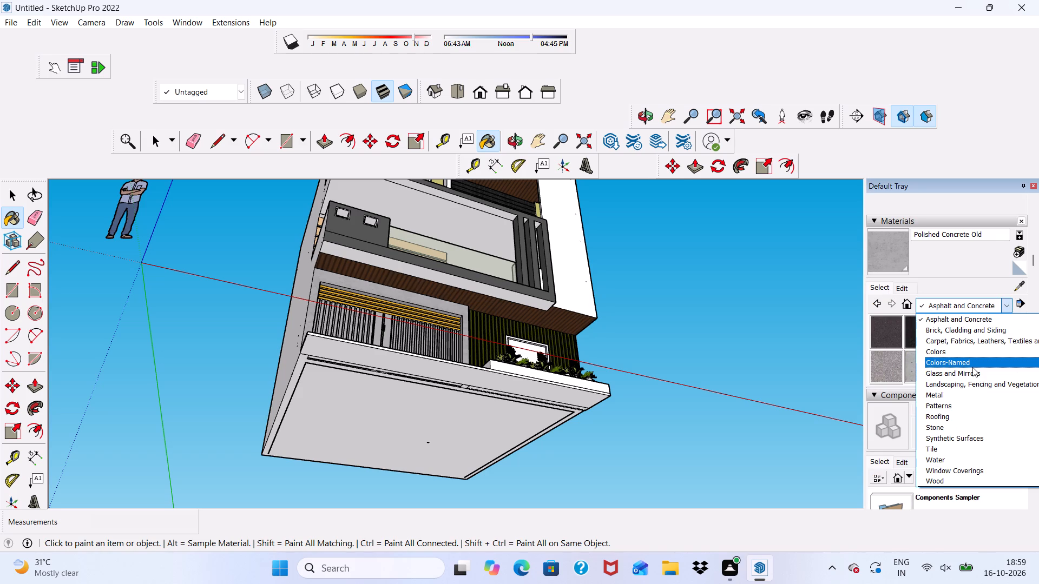
click(966, 355)
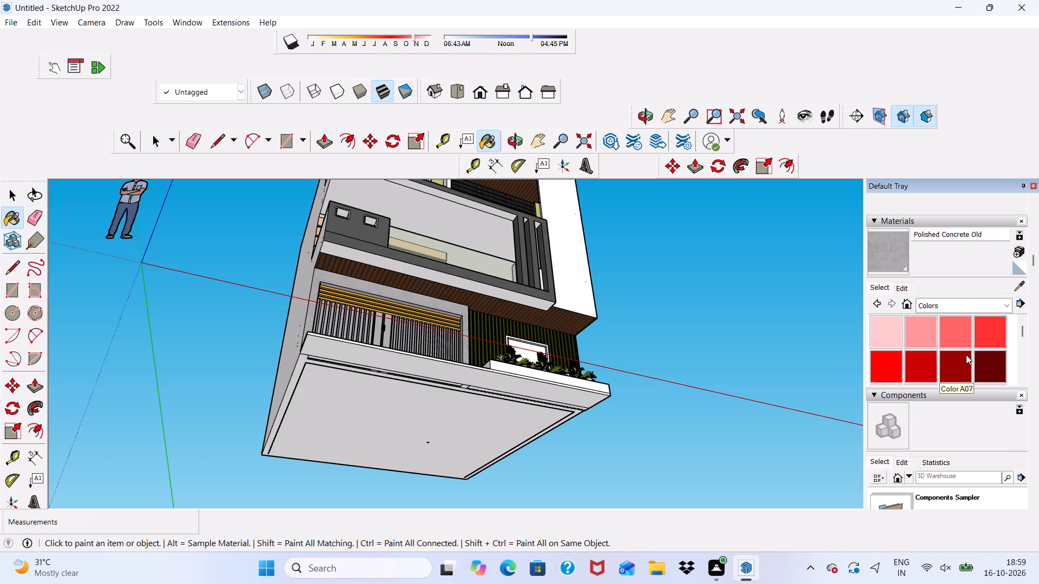
scroll(964, 351, down, 13)
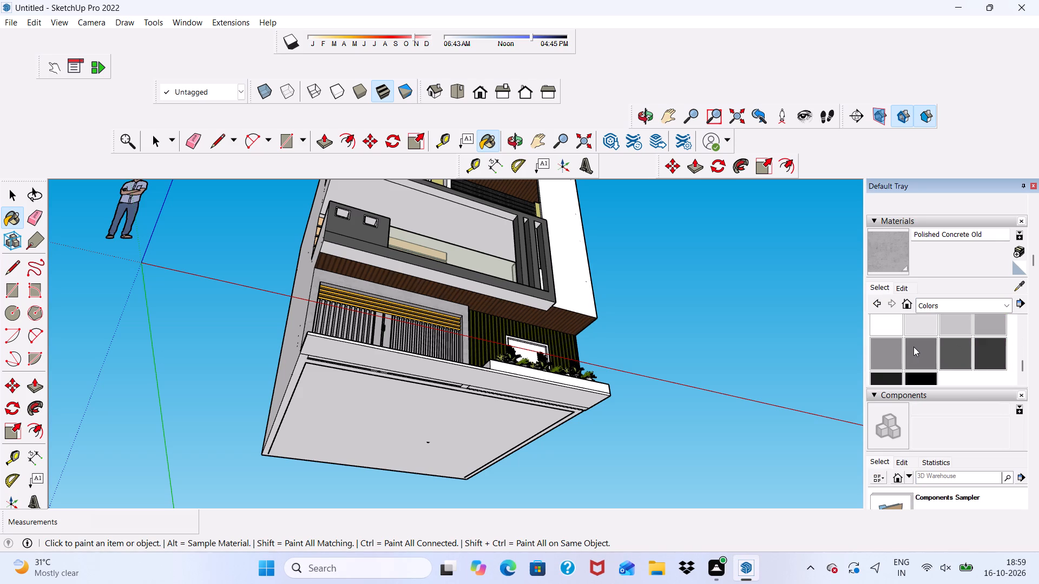
click(918, 348)
scroll(571, 322, up, 4)
scroll(499, 294, up, 4)
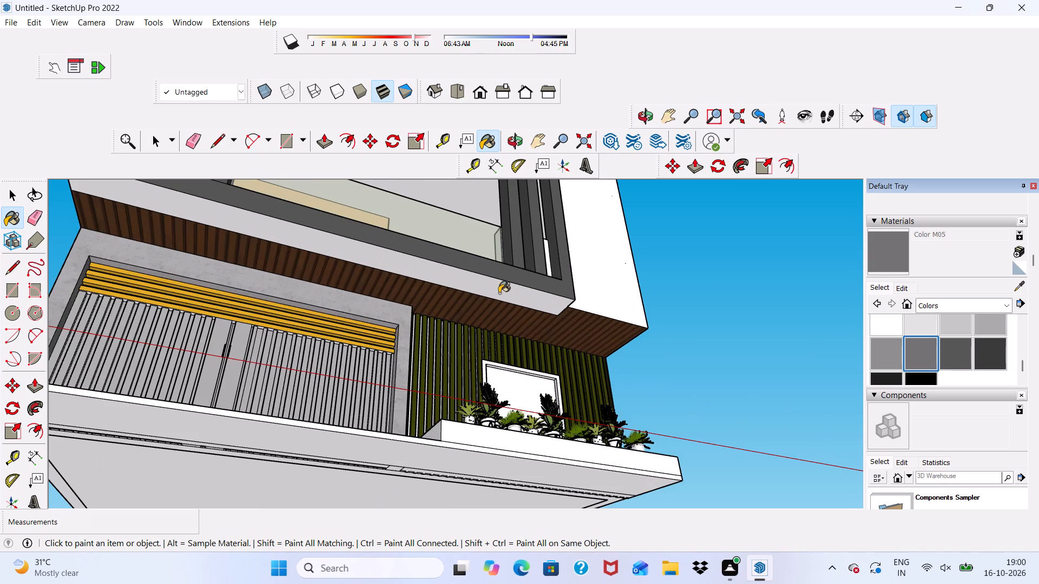
click(502, 288)
Paint the front corner face at the second-floor balcony's end, beside the vertical slats, with grey Color M05.
scroll(560, 304, down, 3)
middle_drag(566, 310, 356, 430)
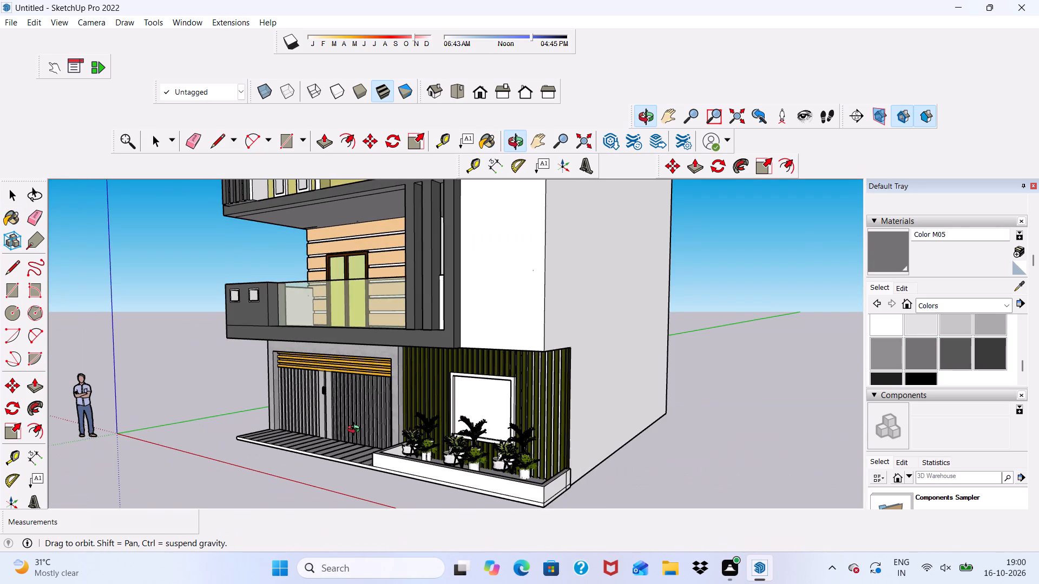
middle_drag(356, 430, 657, 412)
scroll(326, 300, down, 6)
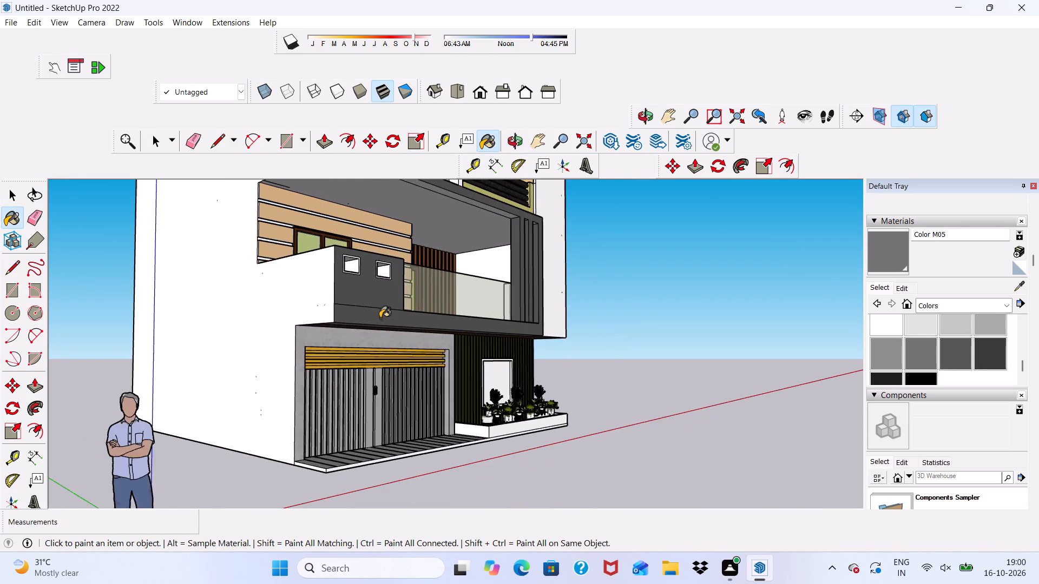
scroll(380, 321, down, 10)
scroll(363, 211, up, 11)
click(365, 225)
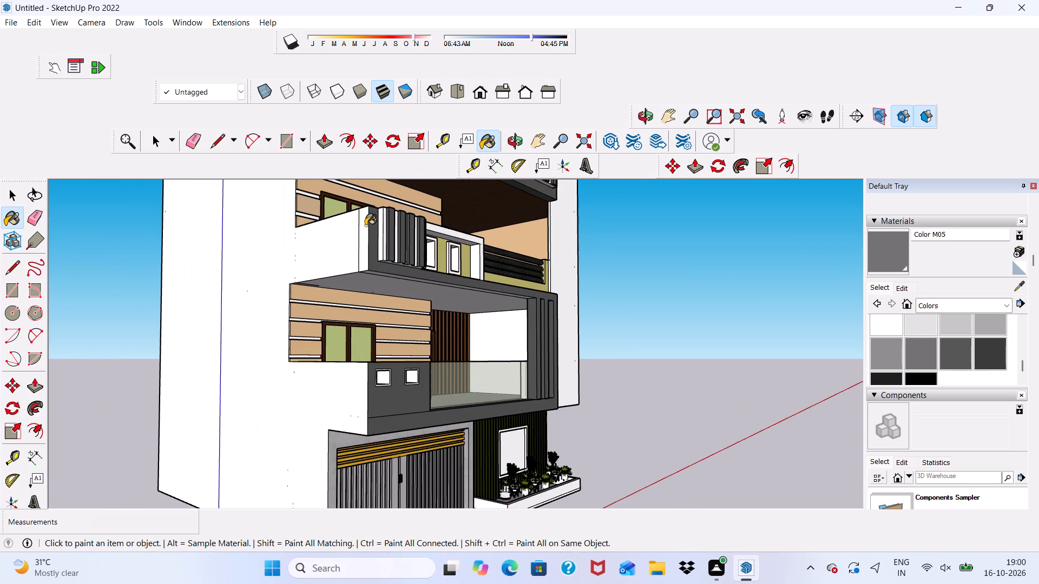
Paint the second-floor balcony's underside, including the narrow strip along its front edge, with grey Color M05.
scroll(384, 266, up, 5)
middle_drag(391, 282, 374, 249)
scroll(374, 249, up, 5)
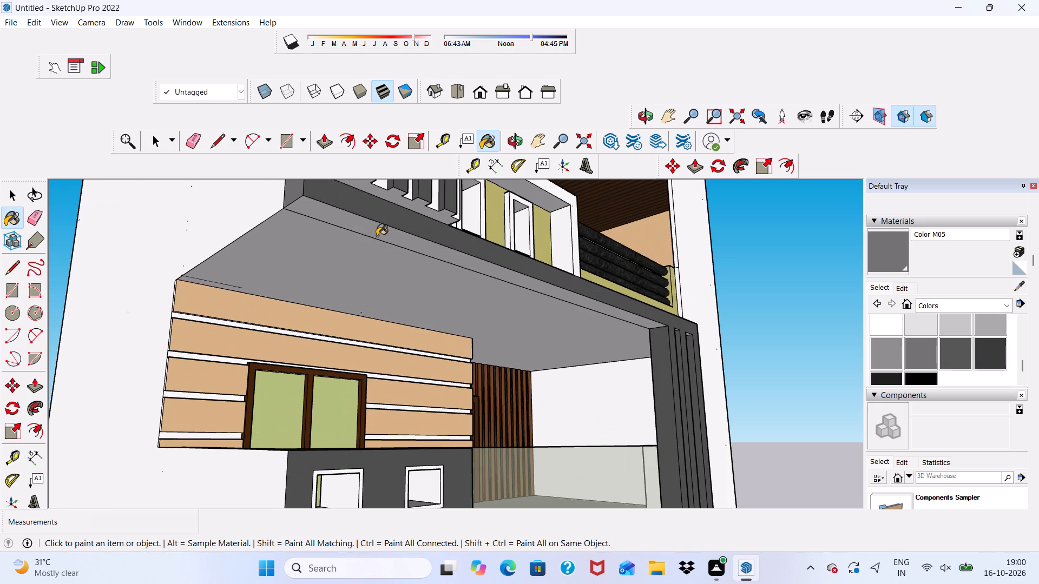
click(377, 236)
click(387, 262)
scroll(409, 279, down, 5)
middle_drag(467, 304, 554, 294)
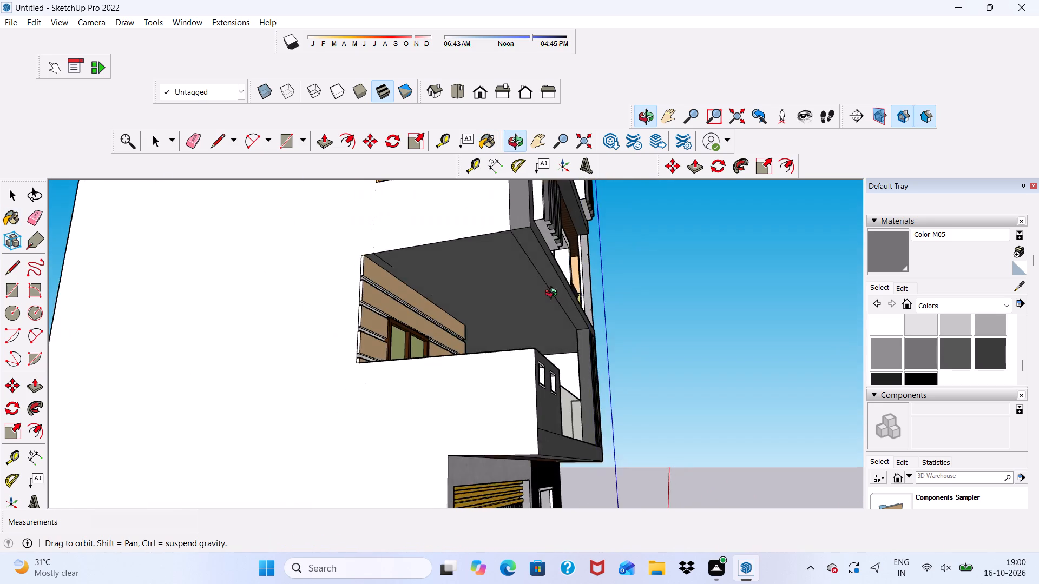
middle_drag(554, 294, 659, 313)
scroll(569, 351, up, 3)
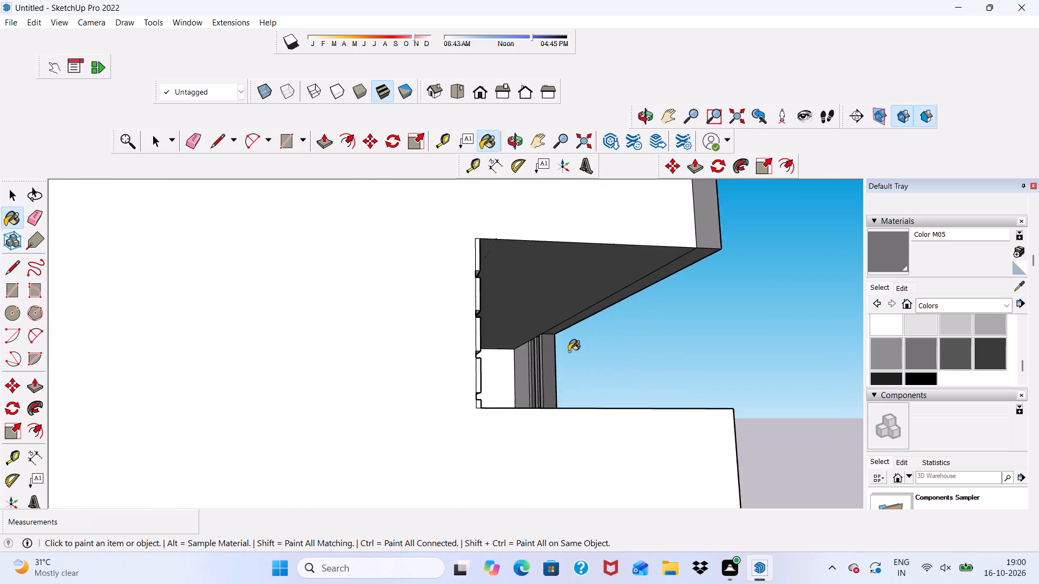
scroll(569, 351, up, 7)
click(508, 357)
Examine the whole front facade from a distance to review the materials applied so far.
scroll(525, 361, down, 4)
middle_drag(531, 369, 299, 376)
scroll(391, 352, down, 11)
middle_drag(557, 329, 460, 350)
scroll(557, 329, down, 1)
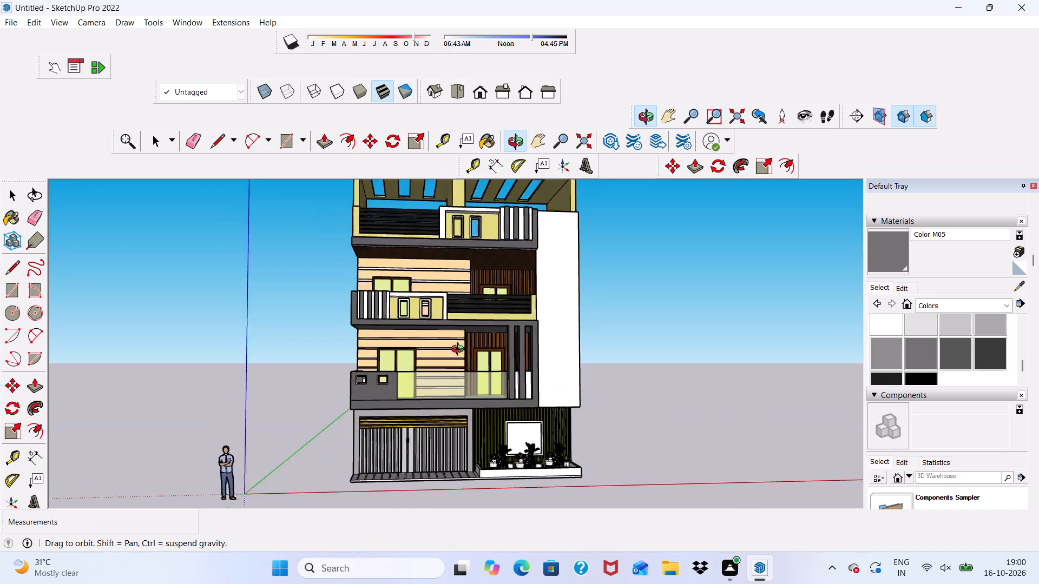
middle_drag(460, 350, 460, 351)
scroll(498, 350, up, 1)
scroll(477, 321, down, 7)
scroll(497, 364, up, 3)
scroll(442, 281, down, 6)
middle_drag(504, 353, 463, 344)
scroll(471, 347, up, 1)
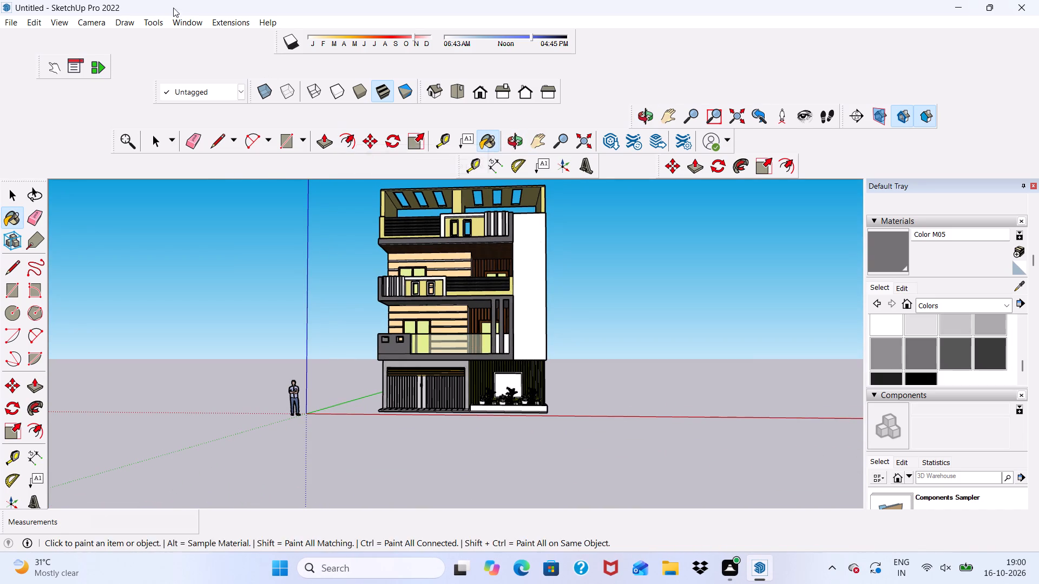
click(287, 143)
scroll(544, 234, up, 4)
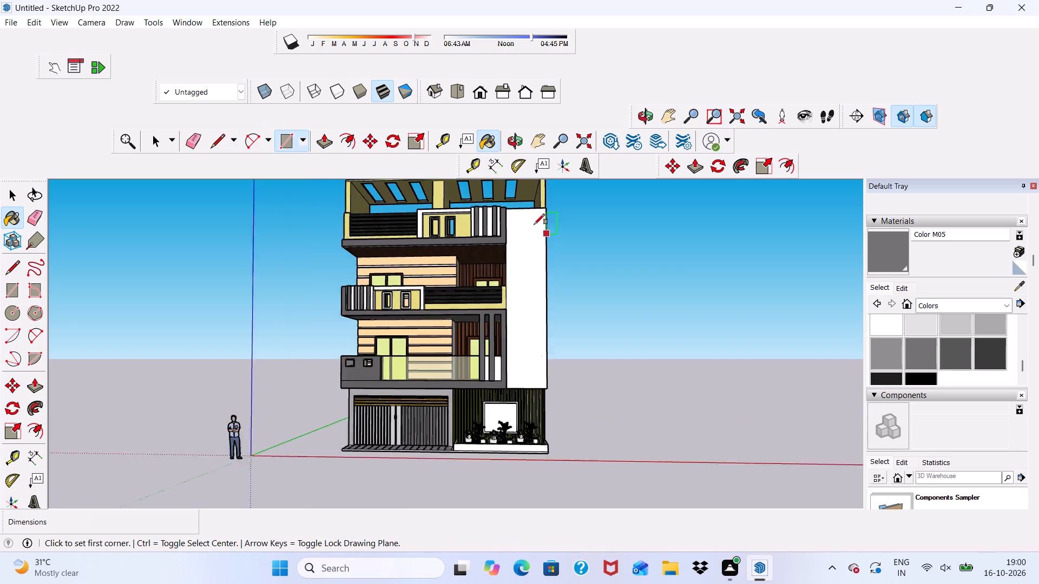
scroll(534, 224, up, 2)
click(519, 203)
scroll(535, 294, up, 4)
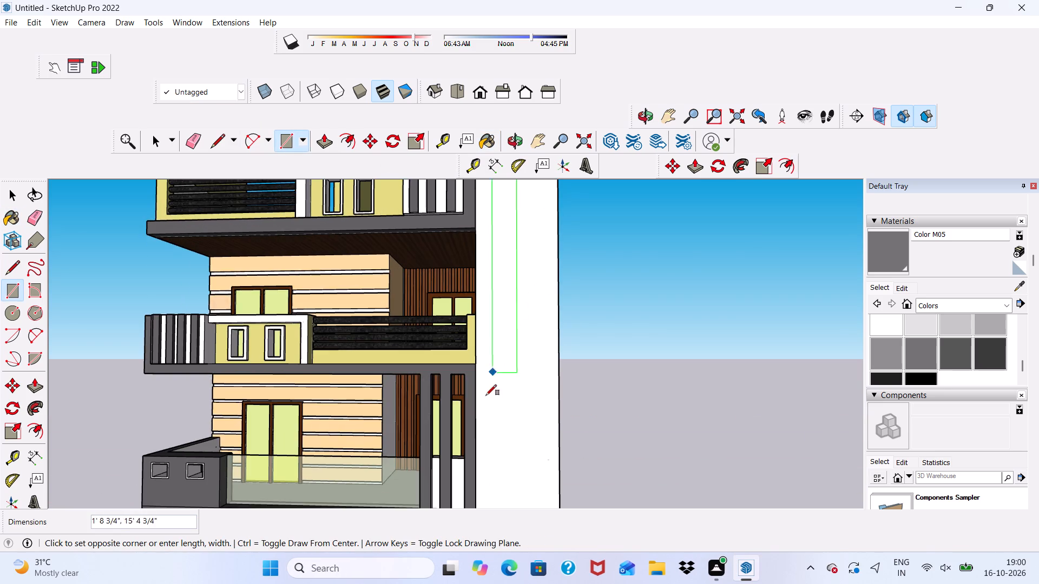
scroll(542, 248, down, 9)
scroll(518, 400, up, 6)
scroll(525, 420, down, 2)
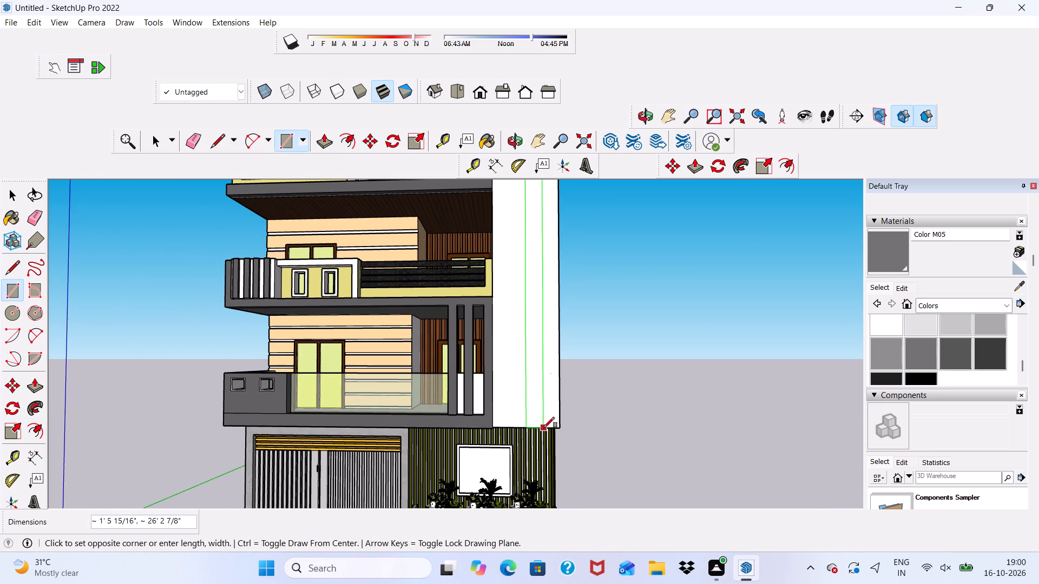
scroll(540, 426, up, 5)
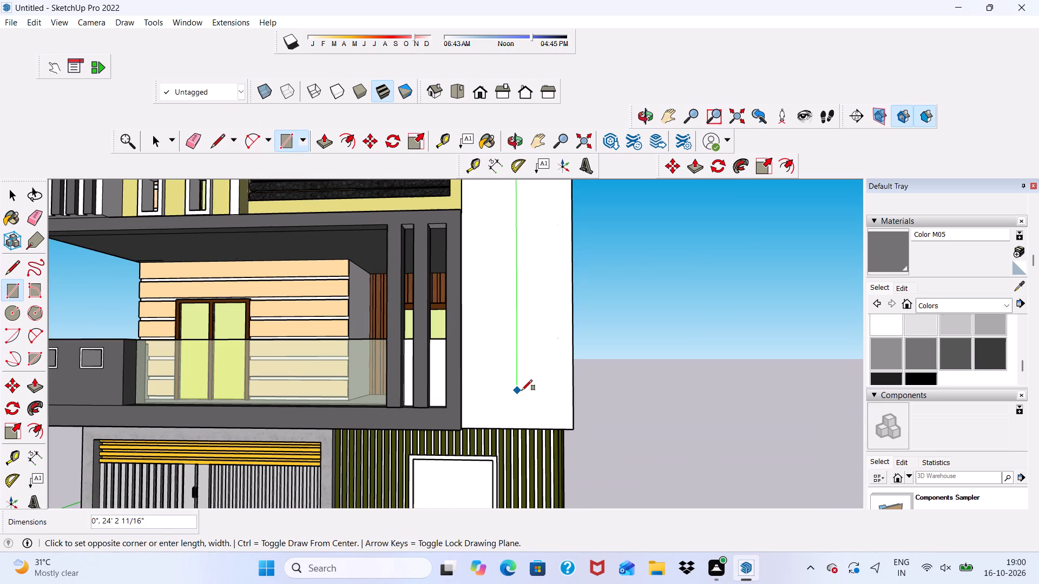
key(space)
Place a vertical guide on the tall white front wall, about 2' 1 3/4" in from its balcony-side edge.
scroll(391, 120, down, 6)
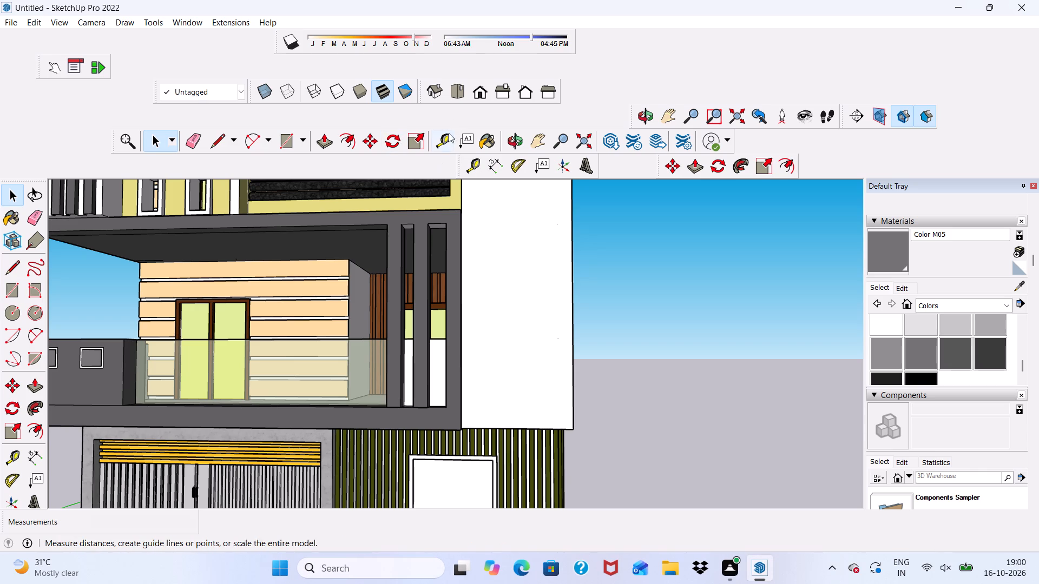
click(448, 135)
scroll(461, 231, up, 1)
click(463, 235)
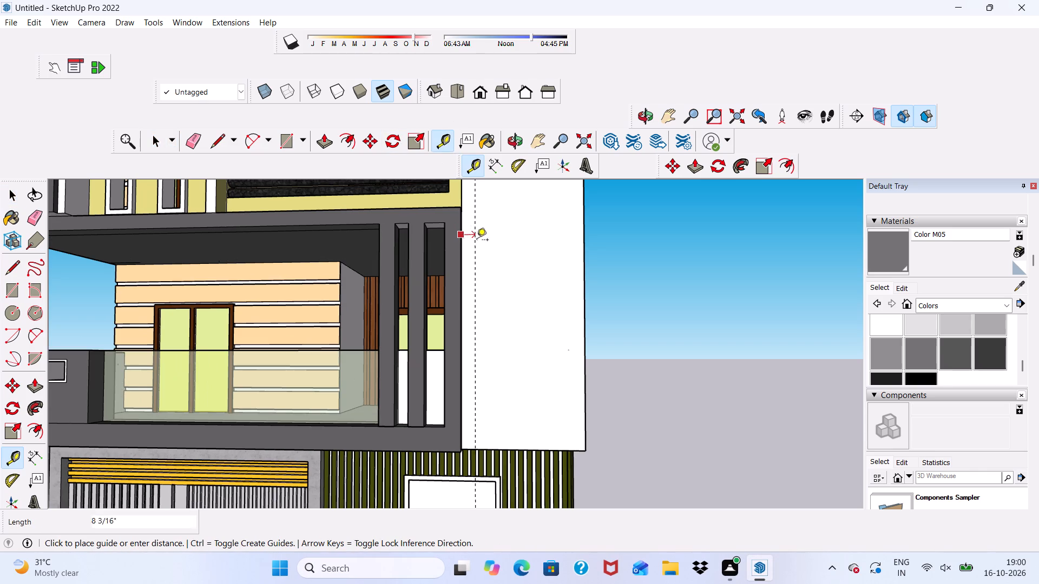
scroll(485, 247, down, 10)
scroll(504, 264, up, 5)
scroll(496, 253, down, 12)
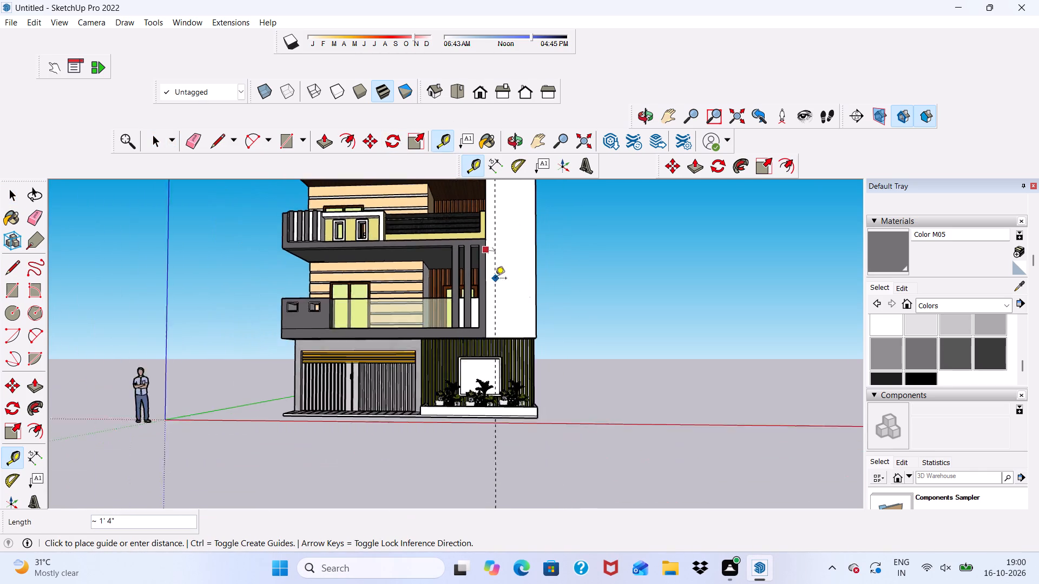
scroll(503, 283, down, 18)
scroll(502, 275, up, 7)
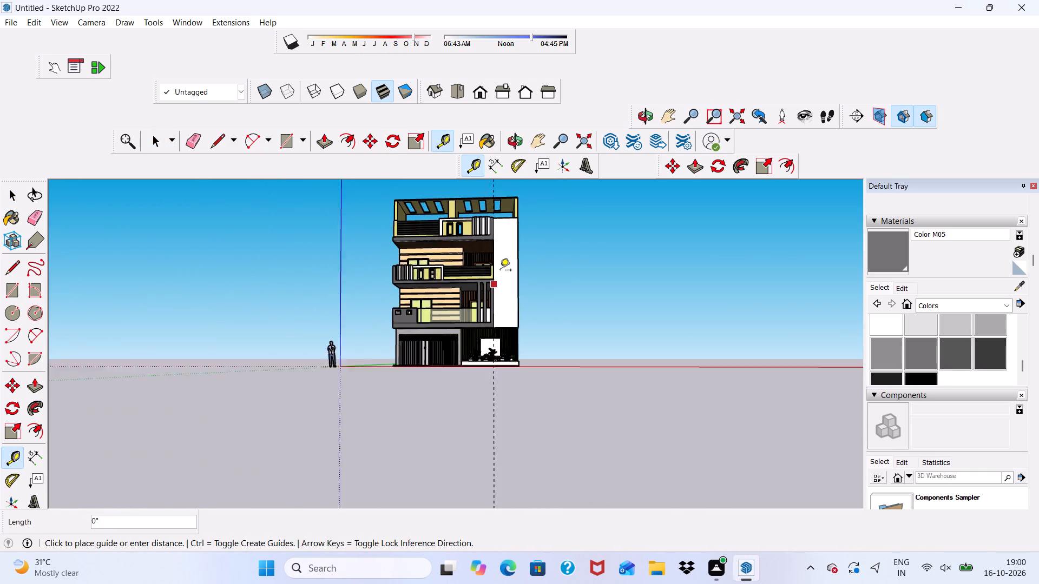
scroll(504, 264, up, 3)
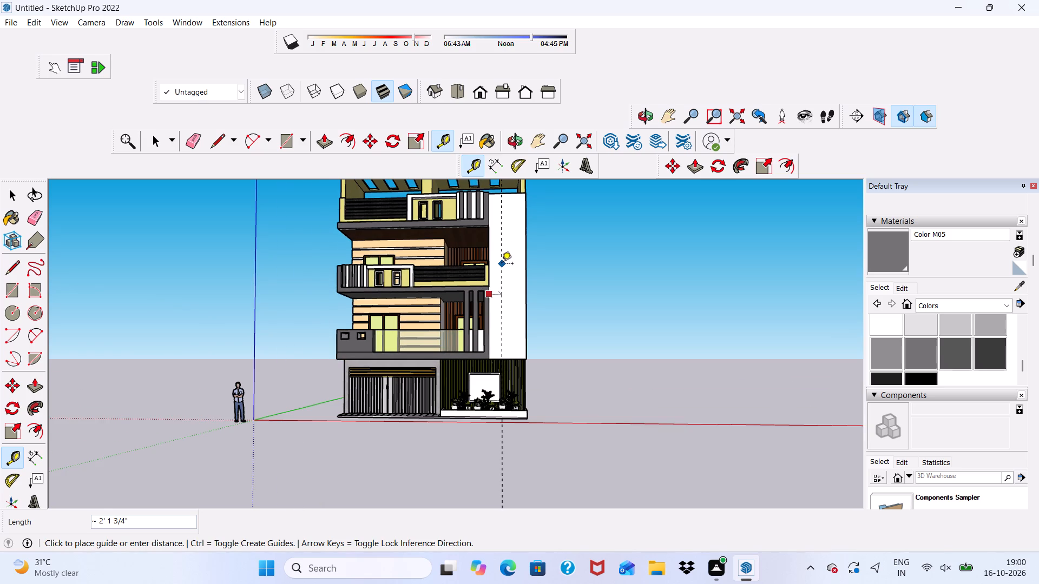
click(502, 265)
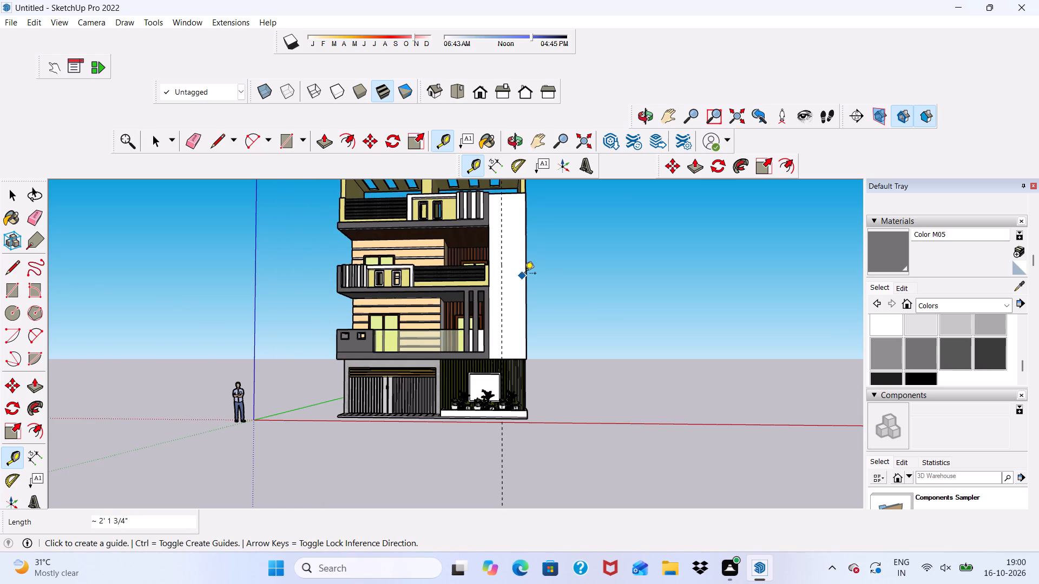
Place a second vertical guide on the white front wall, about 1' 10 3/4" in from its outer edge.
click(525, 261)
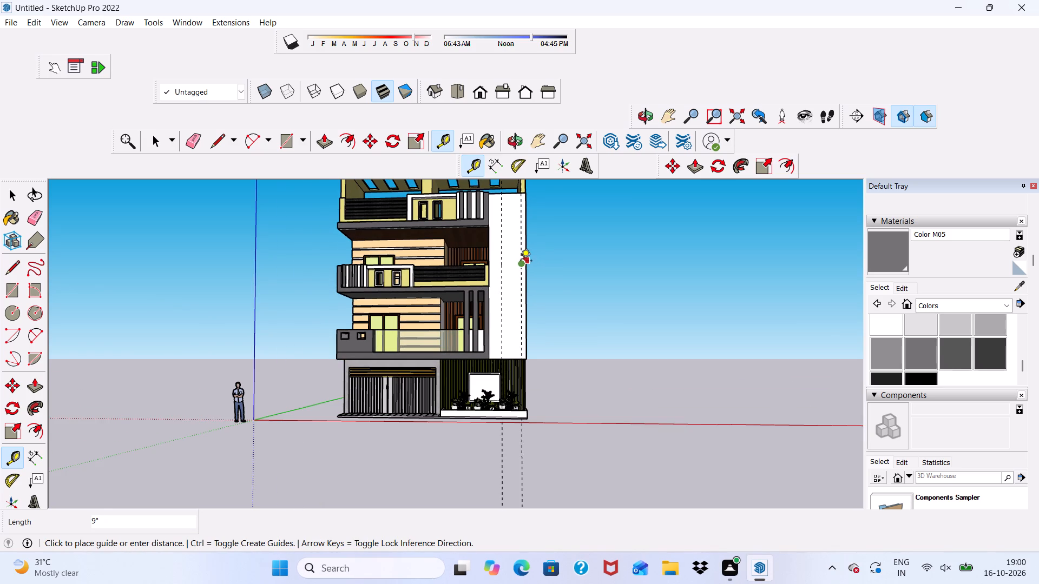
scroll(516, 262, up, 7)
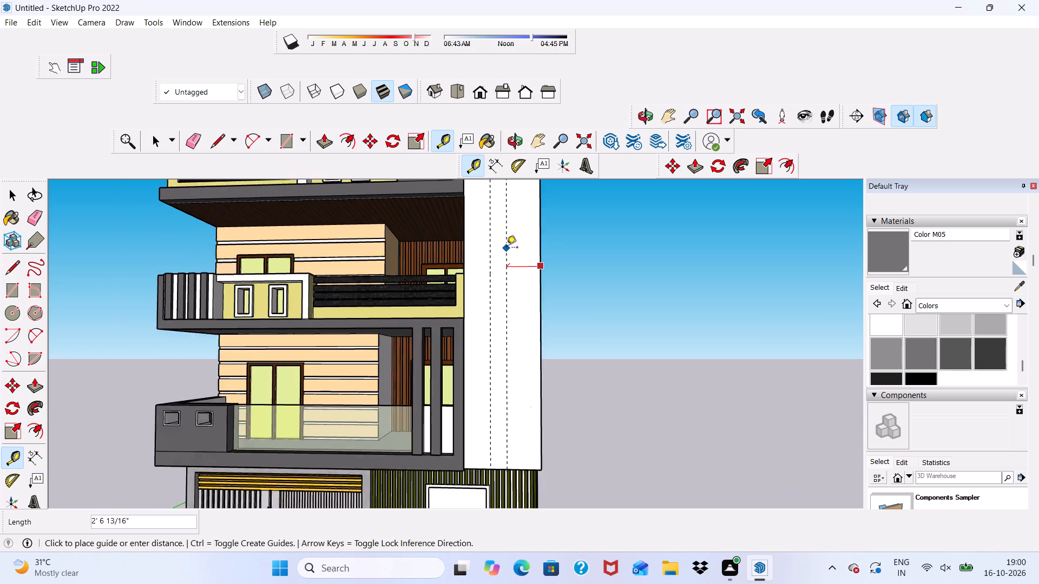
scroll(507, 248, up, 1)
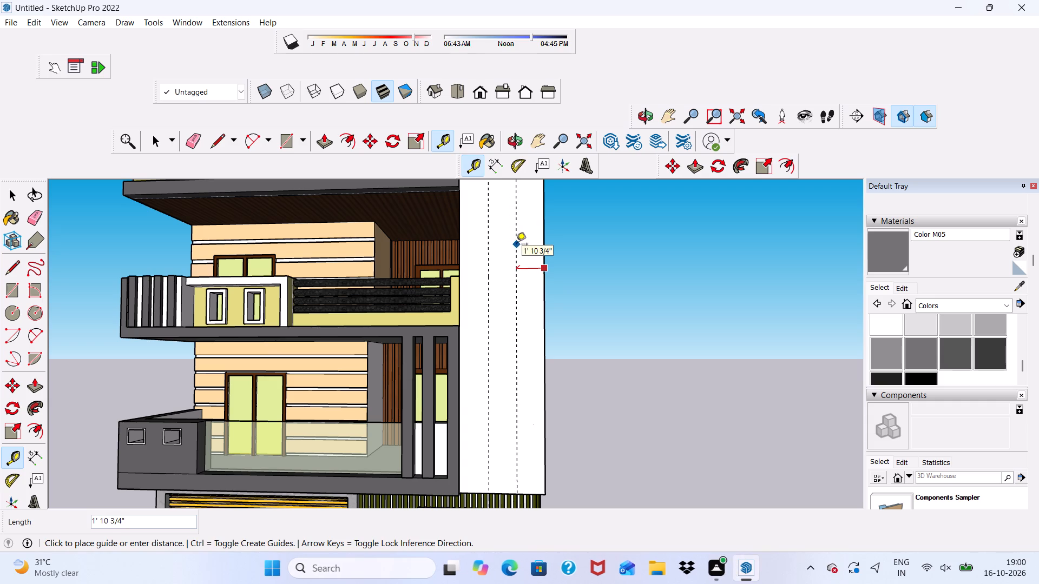
click(516, 245)
Draw a line about 26' 2 7/8" long down the balcony-side guide, from the white wall's top edge to its bottom edge.
click(220, 140)
scroll(332, 253, down, 3)
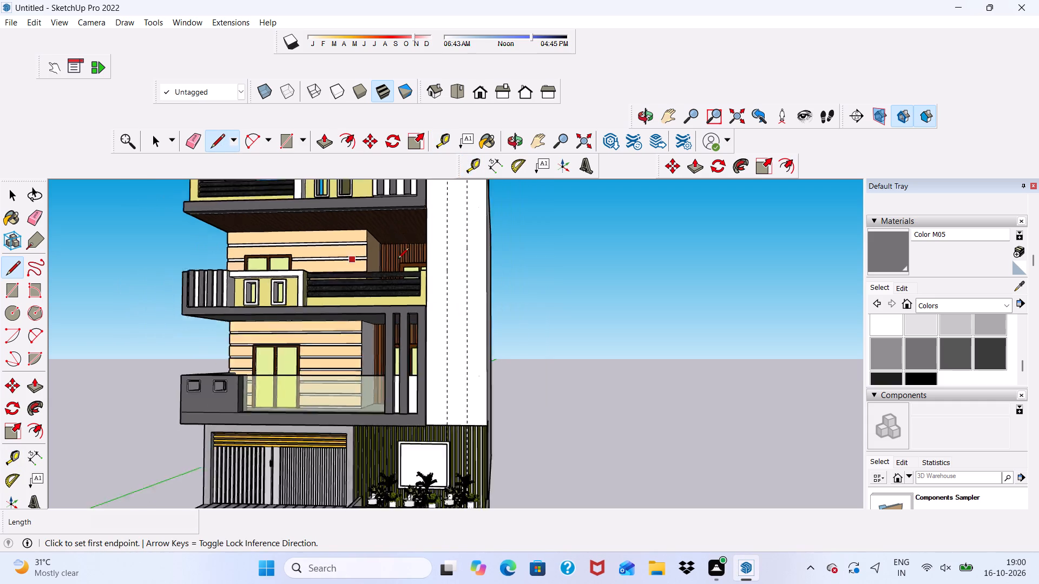
scroll(398, 260, down, 6)
scroll(426, 192, up, 9)
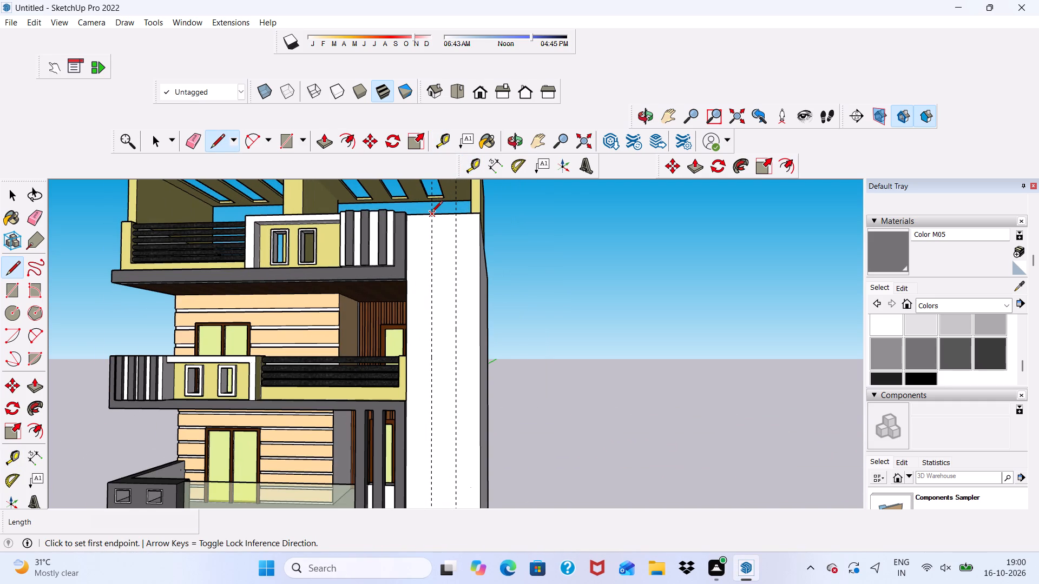
click(431, 215)
scroll(423, 203, down, 16)
scroll(436, 271, up, 3)
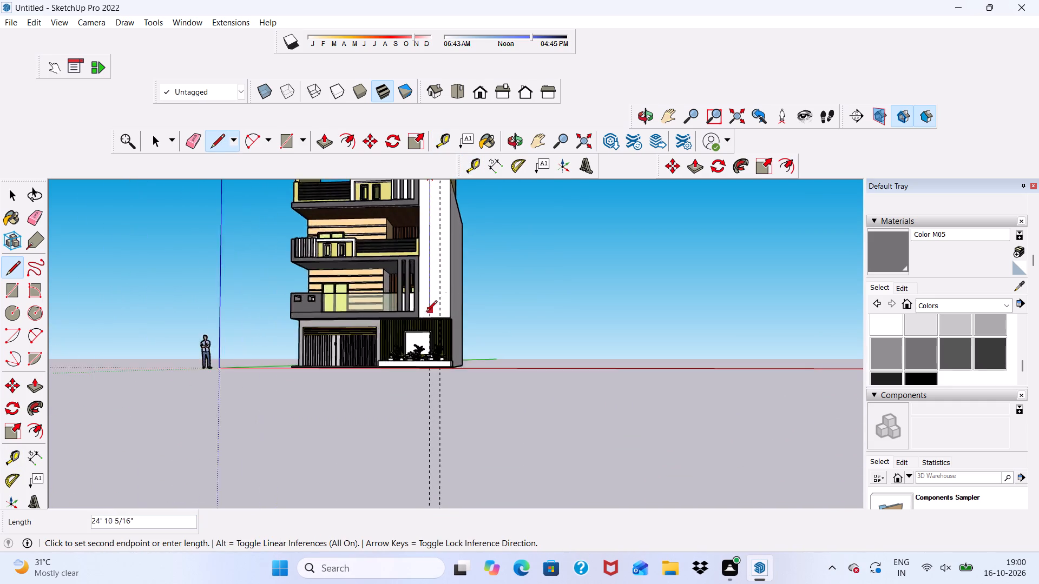
scroll(426, 313, up, 9)
click(434, 315)
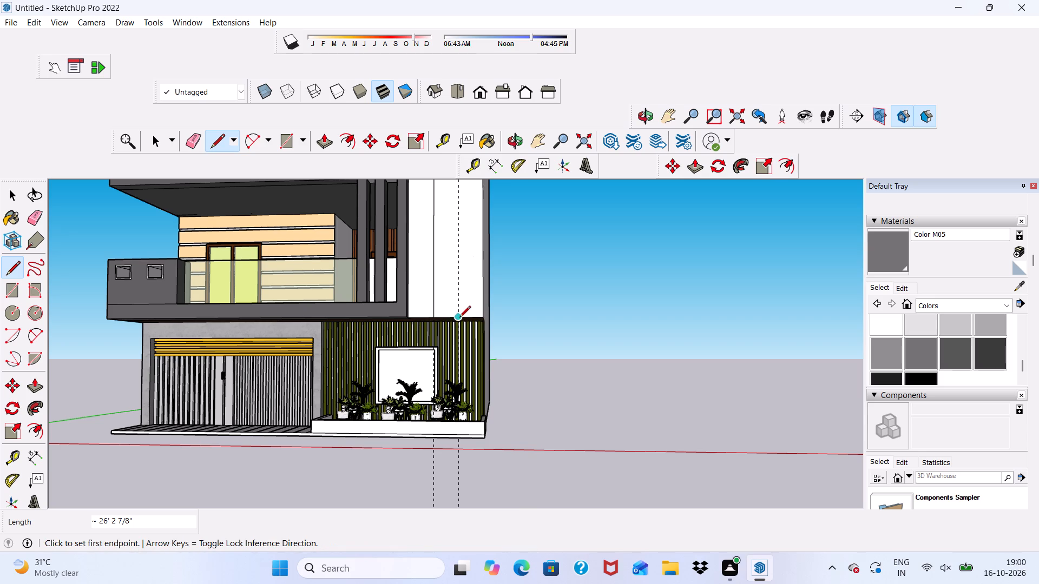
Draw a second vertical line along the outer guide, from the white wall's bottom edge up to its top edge.
click(457, 315)
scroll(457, 293, down, 3)
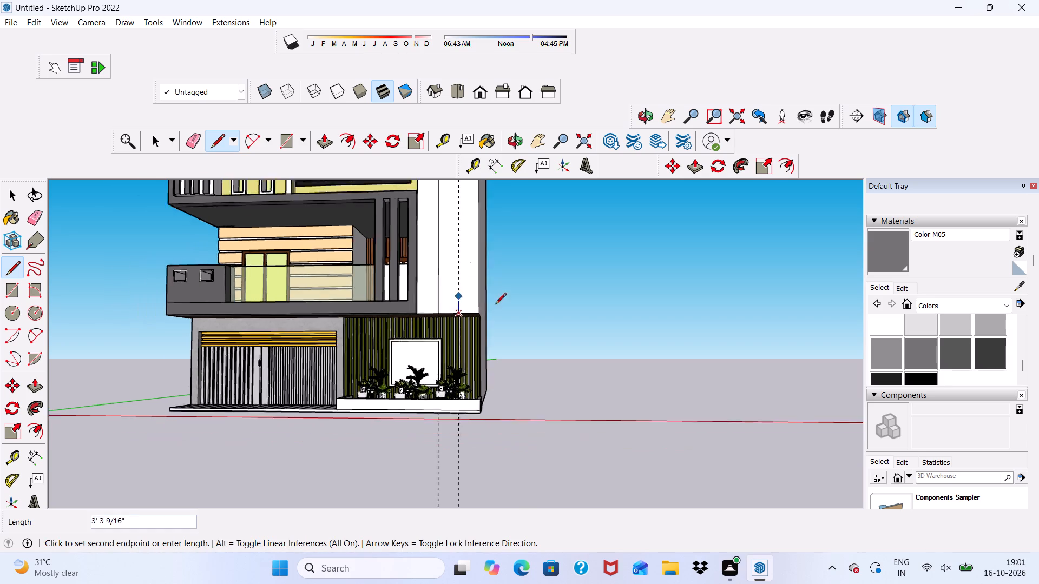
scroll(495, 305, down, 20)
scroll(446, 203, up, 5)
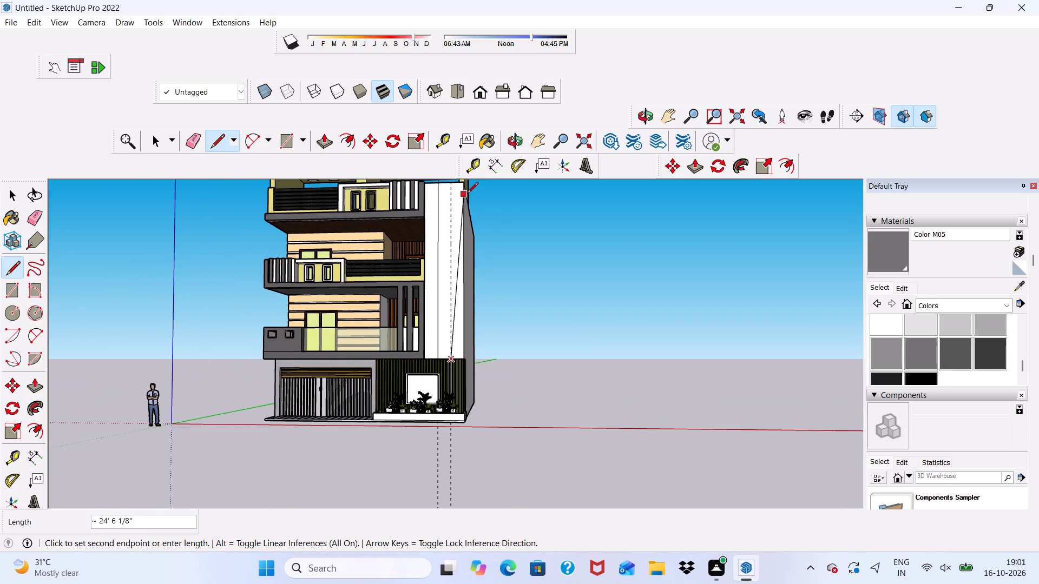
scroll(445, 174, up, 6)
scroll(445, 174, down, 6)
middle_drag(447, 198, 447, 254)
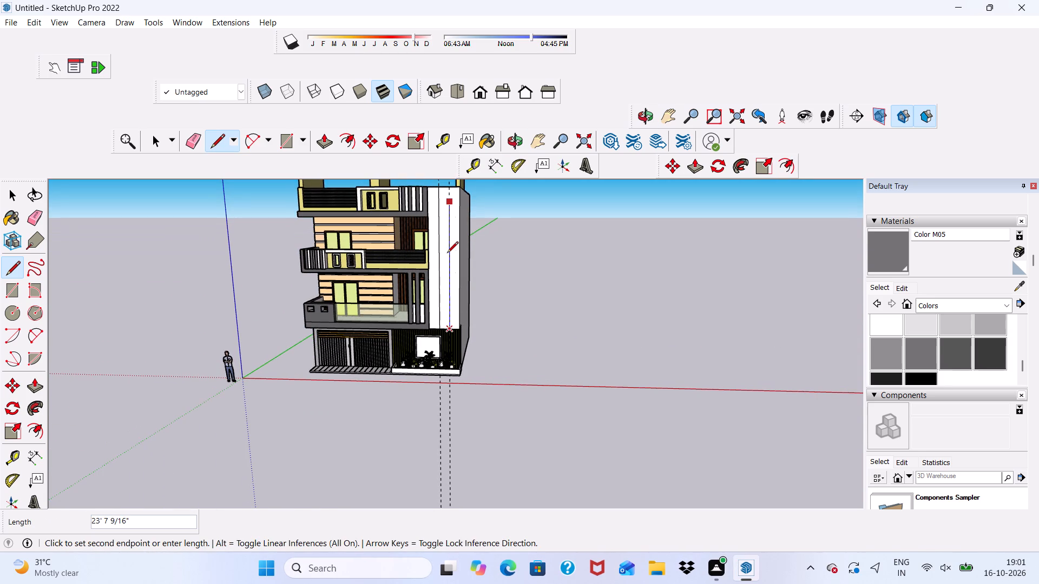
scroll(449, 239, up, 12)
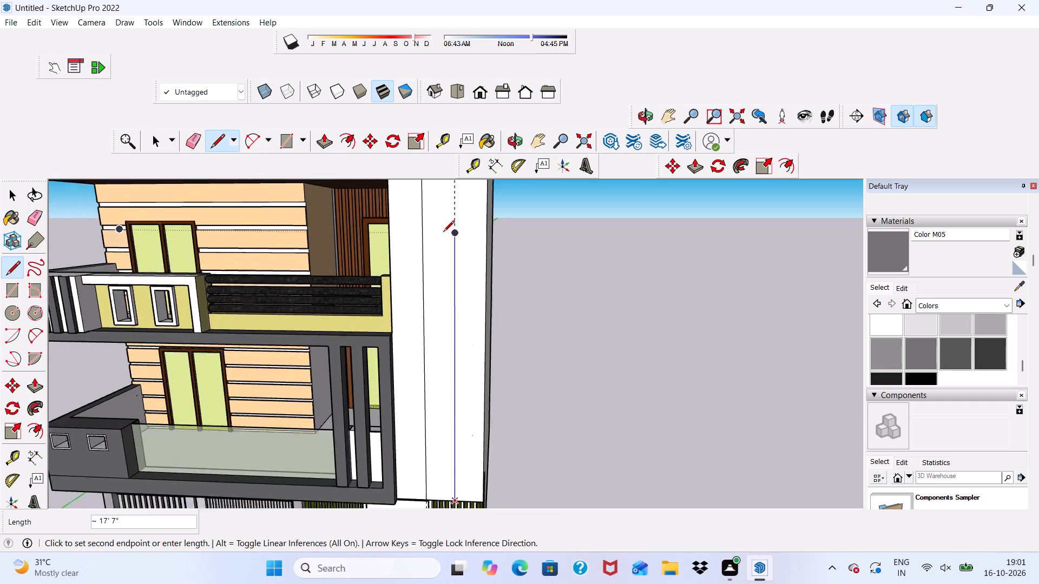
scroll(437, 230, down, 16)
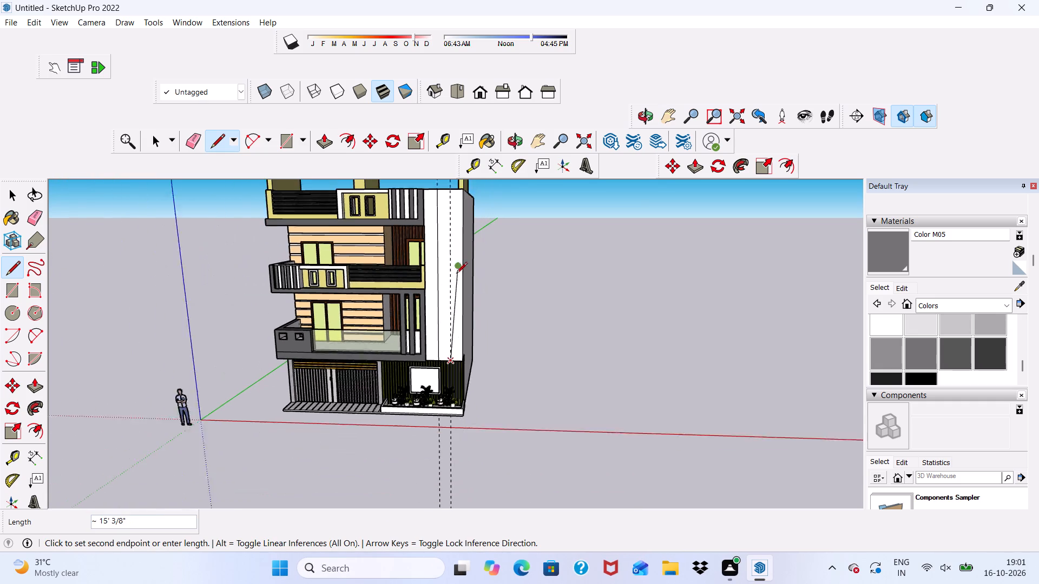
scroll(448, 195, up, 7)
click(455, 200)
scroll(455, 200, down, 4)
key(space)
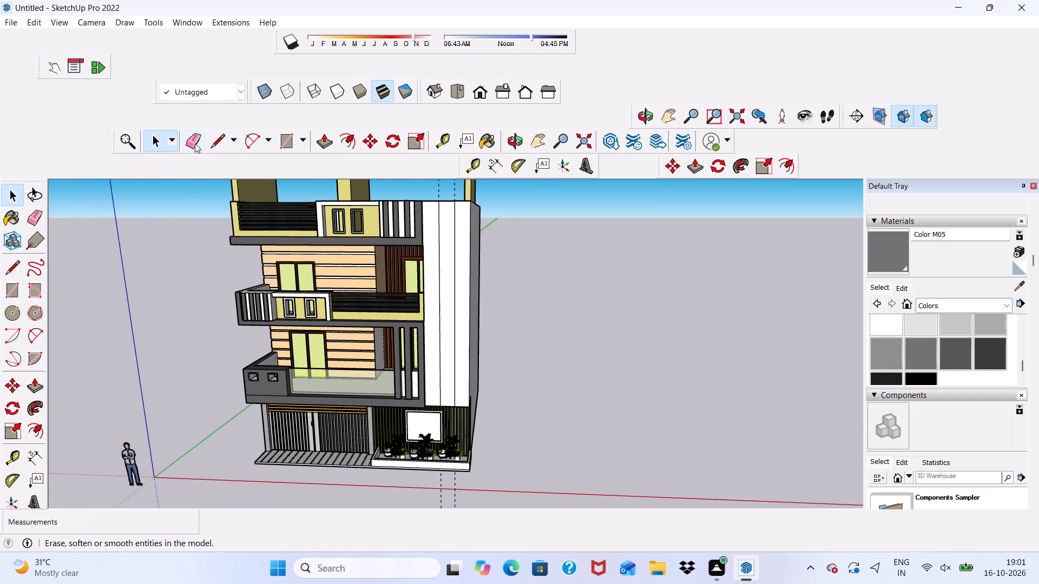
Erase both vertical construction guides from the white front wall.
click(191, 137)
scroll(311, 177, down, 6)
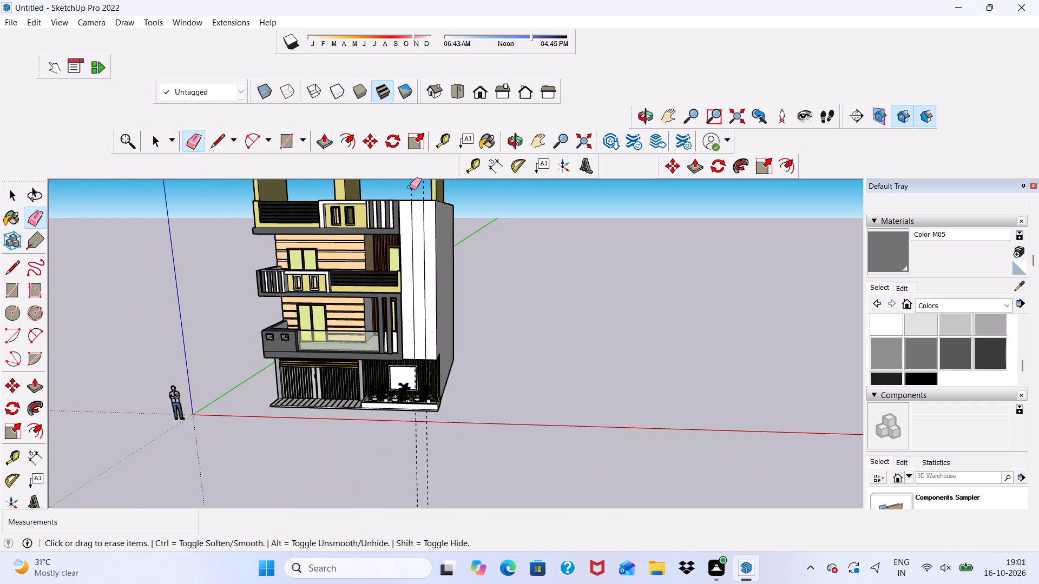
click(410, 187)
drag(413, 187, 421, 187)
click(425, 188)
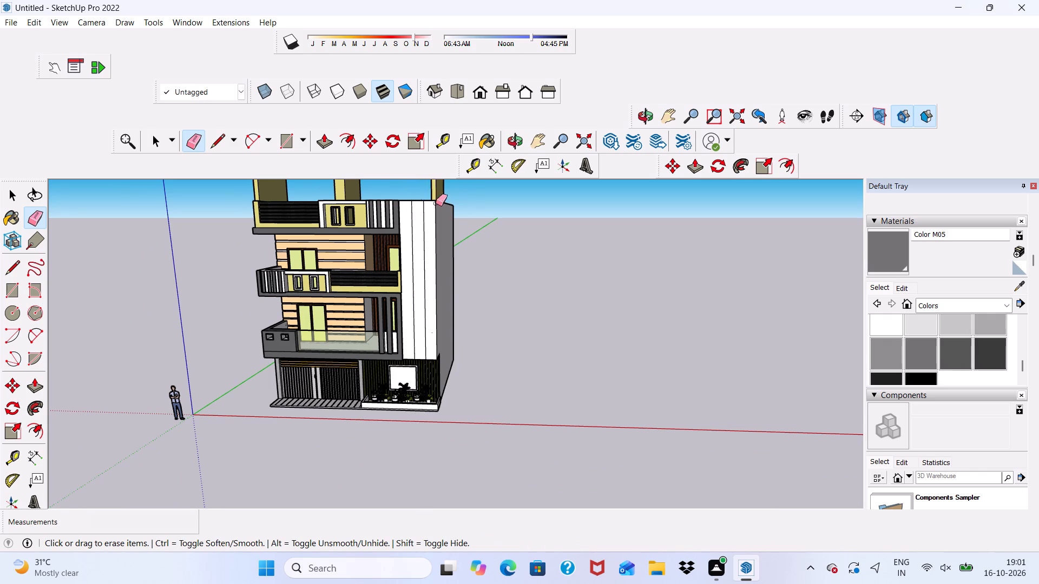
key(space)
Paint the central vertical strip of the tall white front wall with the Herringbone 4x1 material from the Patterns collection.
scroll(472, 223, up, 2)
scroll(391, 213, up, 5)
click(419, 204)
scroll(419, 205, down, 1)
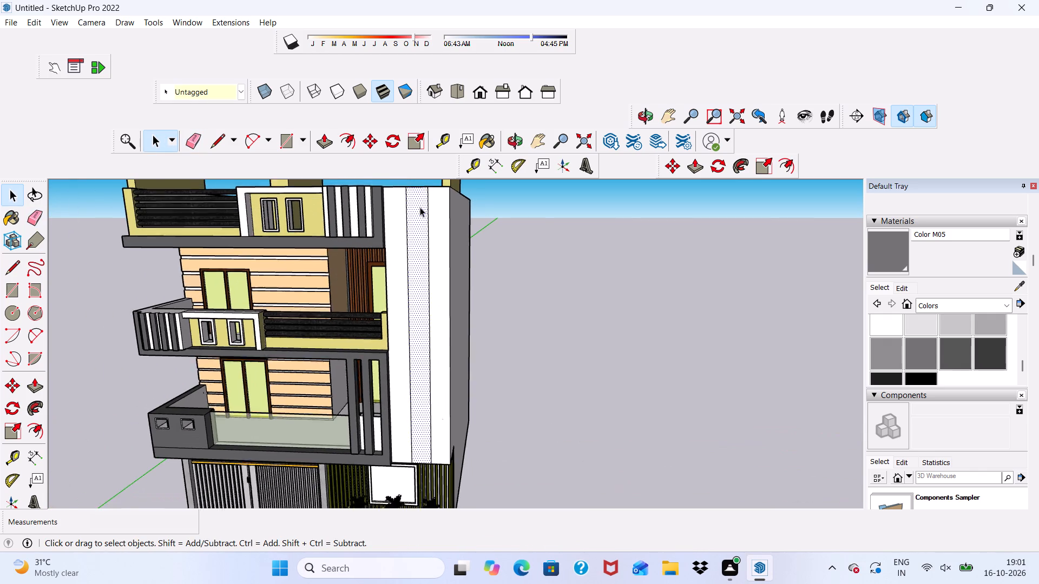
scroll(420, 207, down, 2)
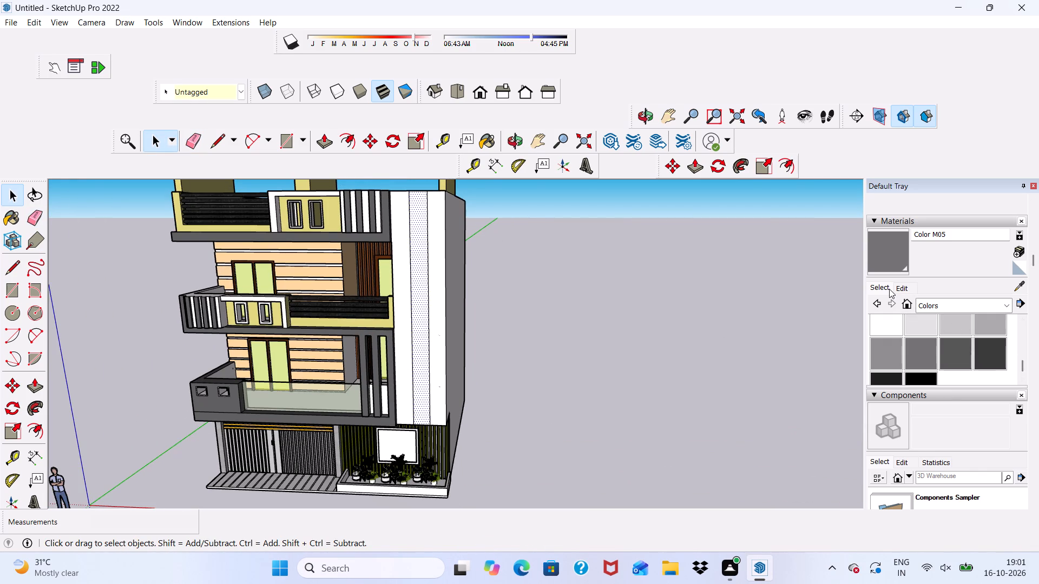
click(889, 289)
click(888, 289)
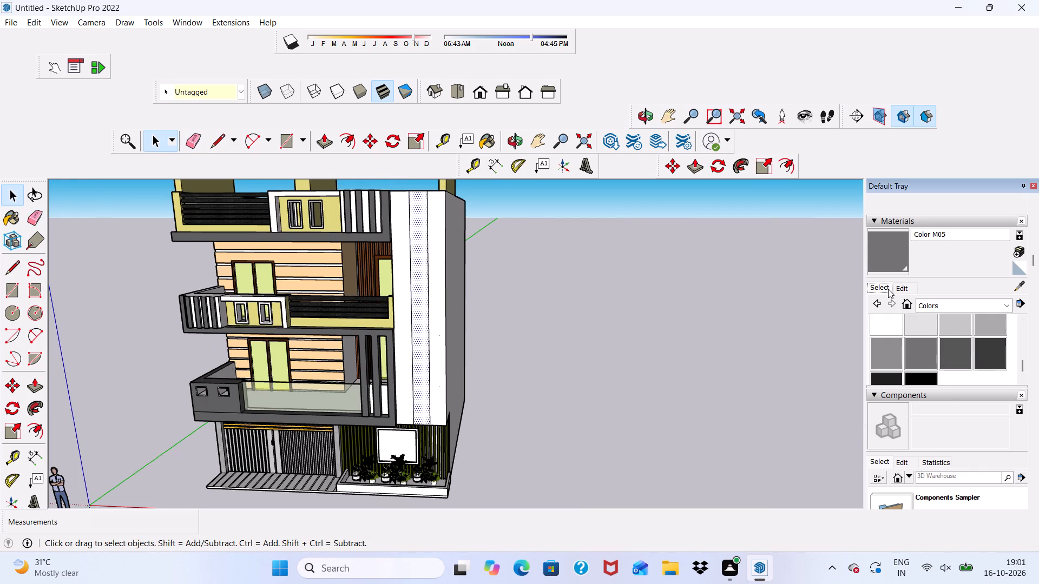
click(1003, 307)
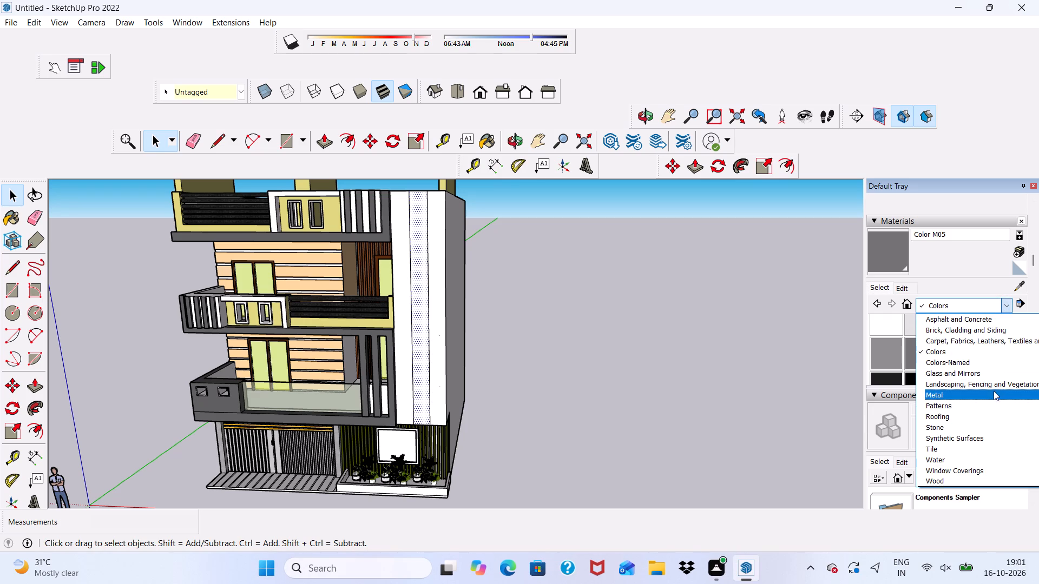
click(984, 402)
scroll(924, 348, down, 1)
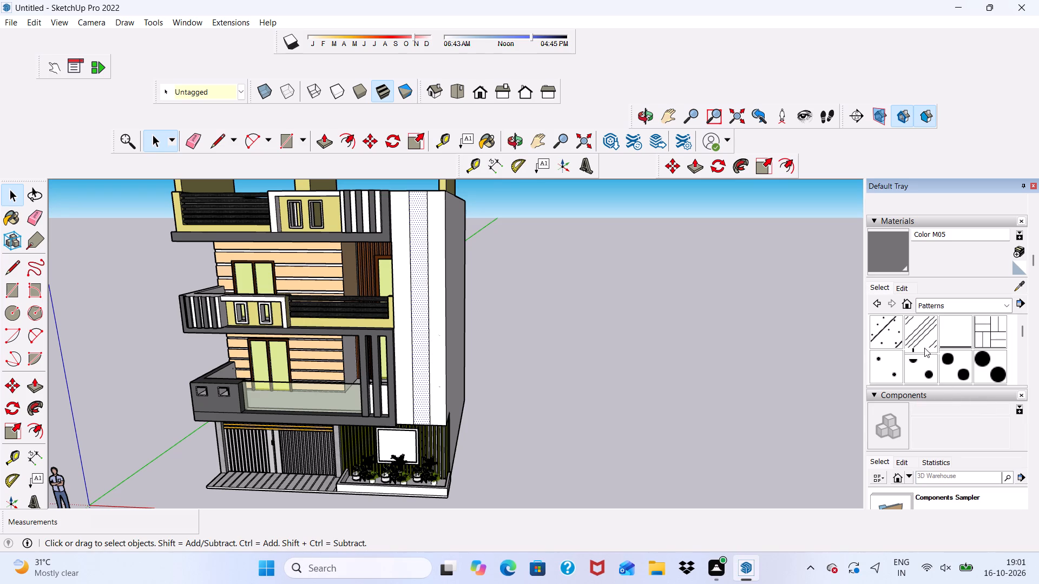
scroll(924, 348, down, 1)
scroll(926, 348, up, 3)
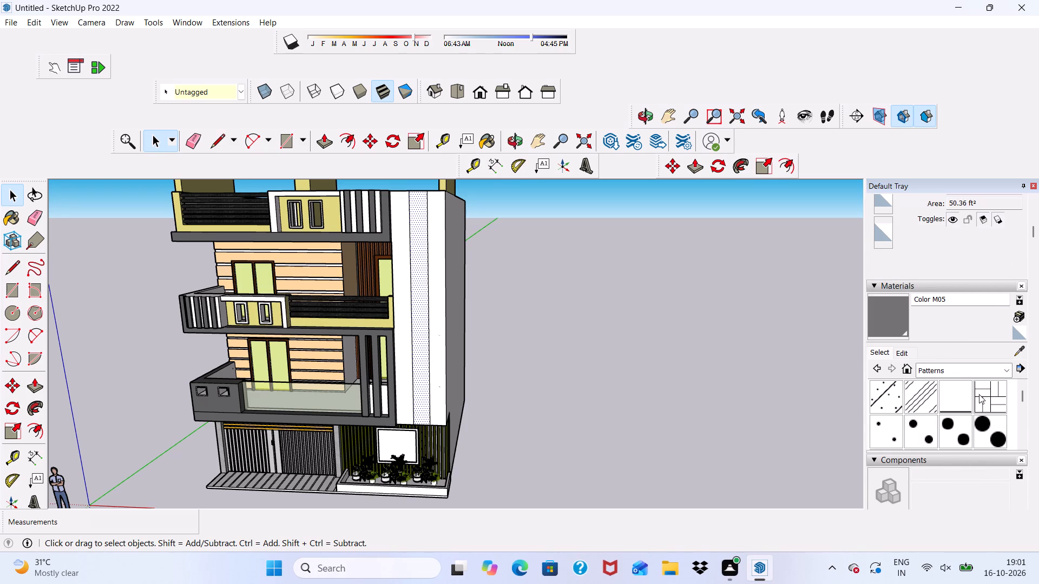
scroll(979, 394, down, 4)
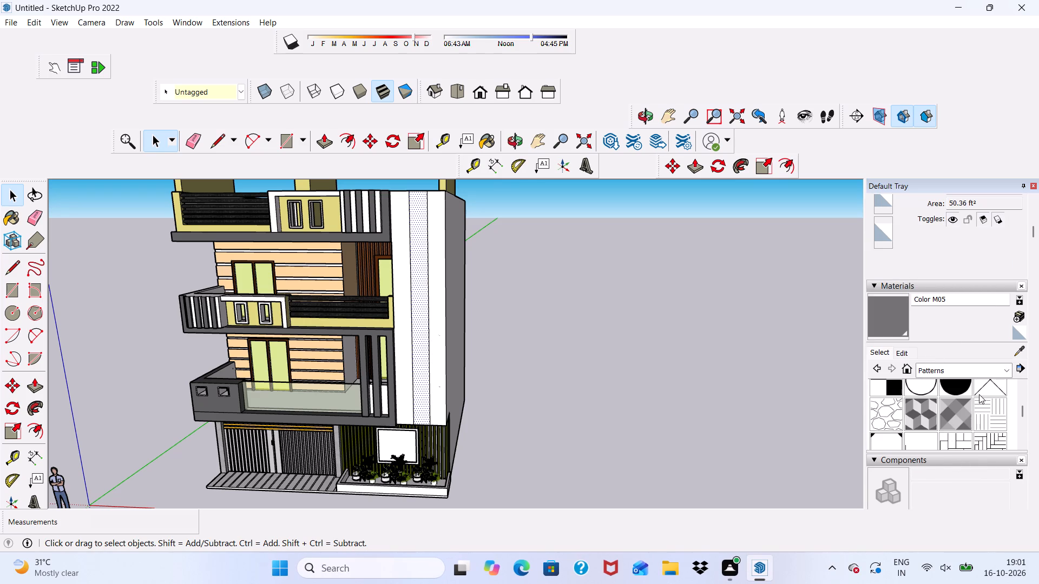
scroll(979, 403, down, 1)
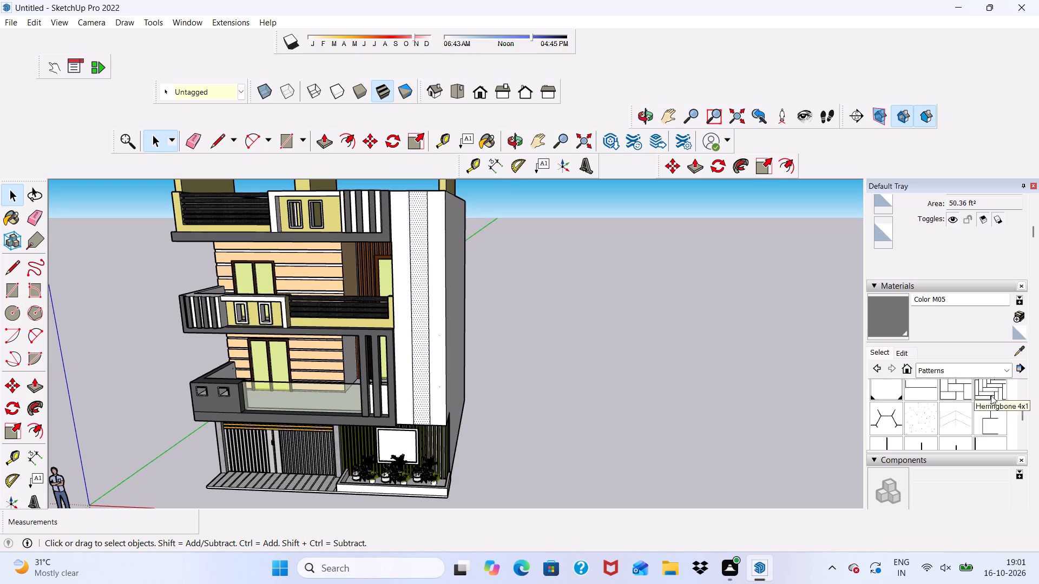
scroll(991, 391, up, 1)
click(991, 390)
scroll(994, 433, down, 1)
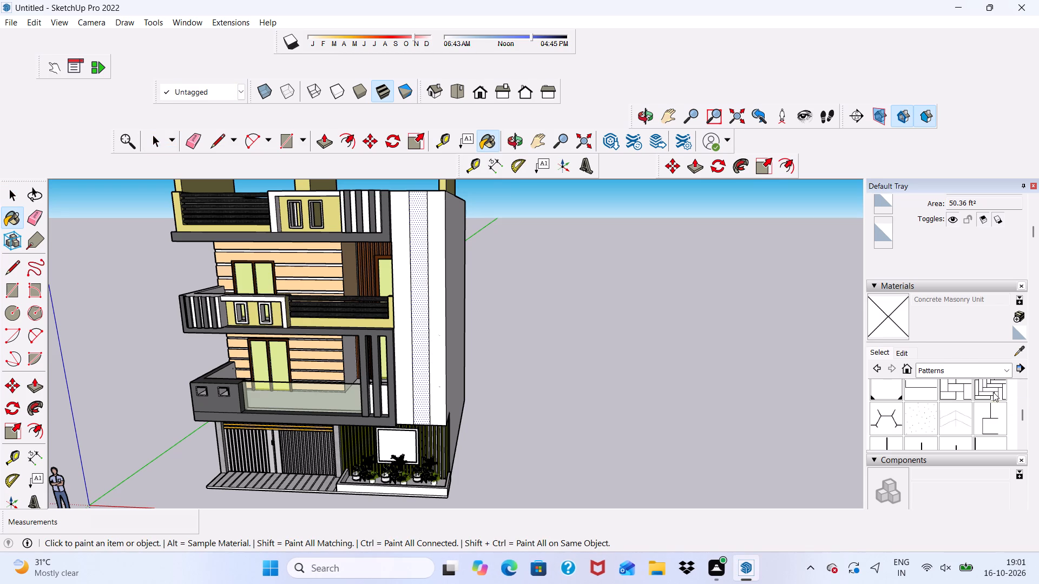
click(993, 392)
scroll(481, 271, up, 5)
scroll(396, 260, up, 4)
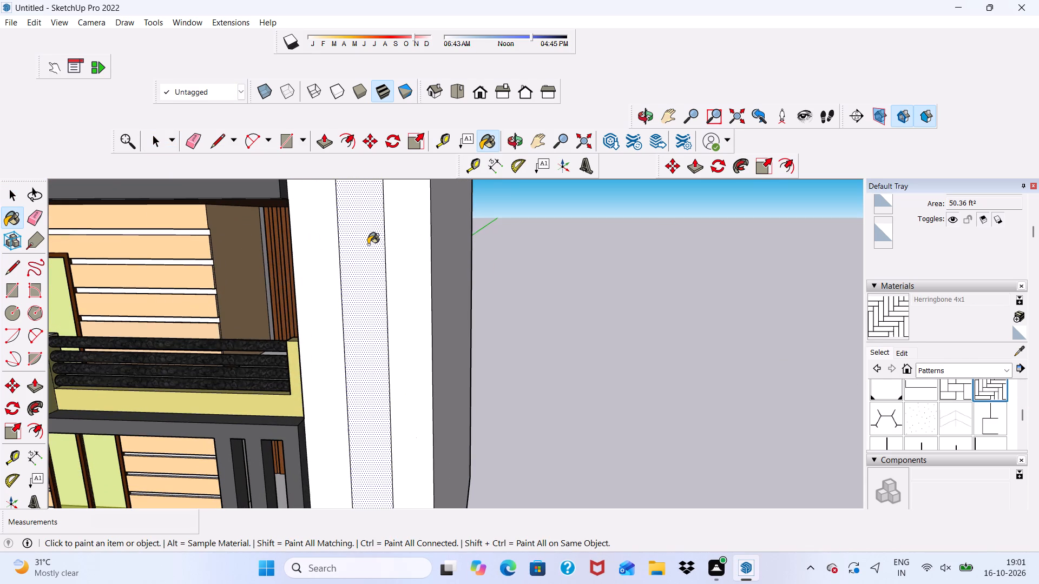
click(368, 244)
key(space)
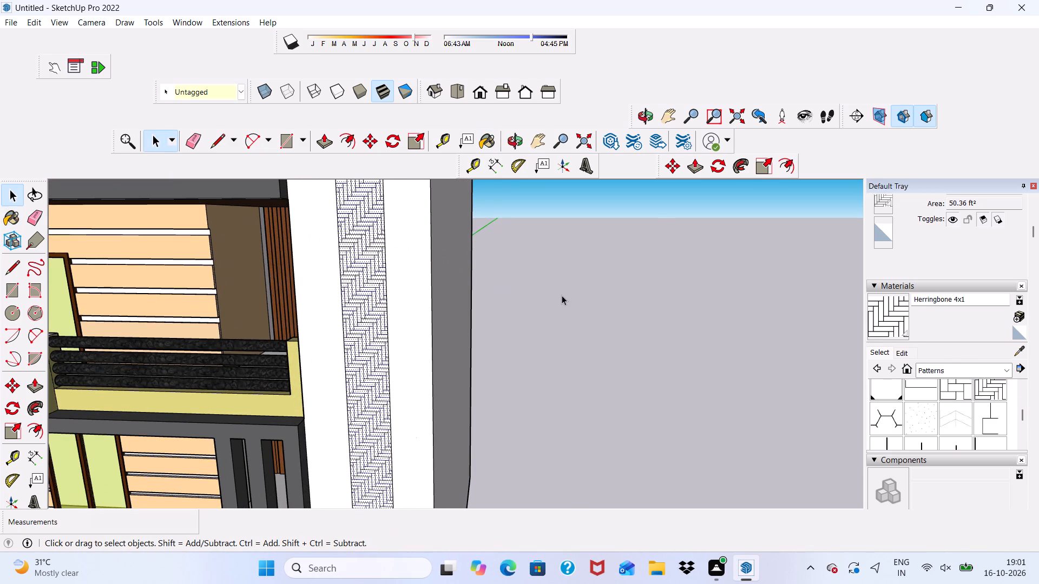
Recolor the Herringbone 4x1 material to a dark green using the color wheel and its brightness slider.
click(903, 355)
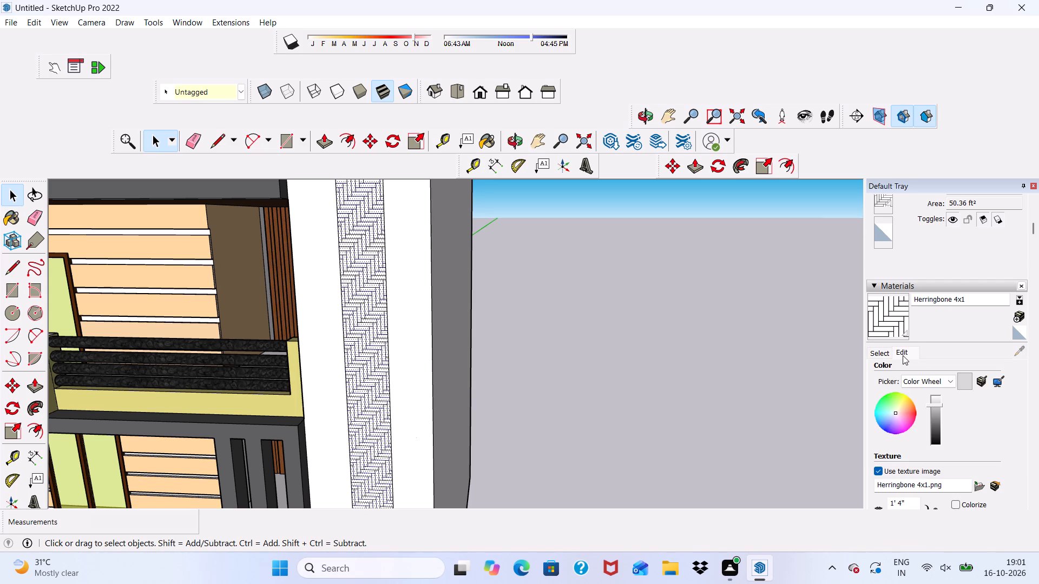
click(887, 400)
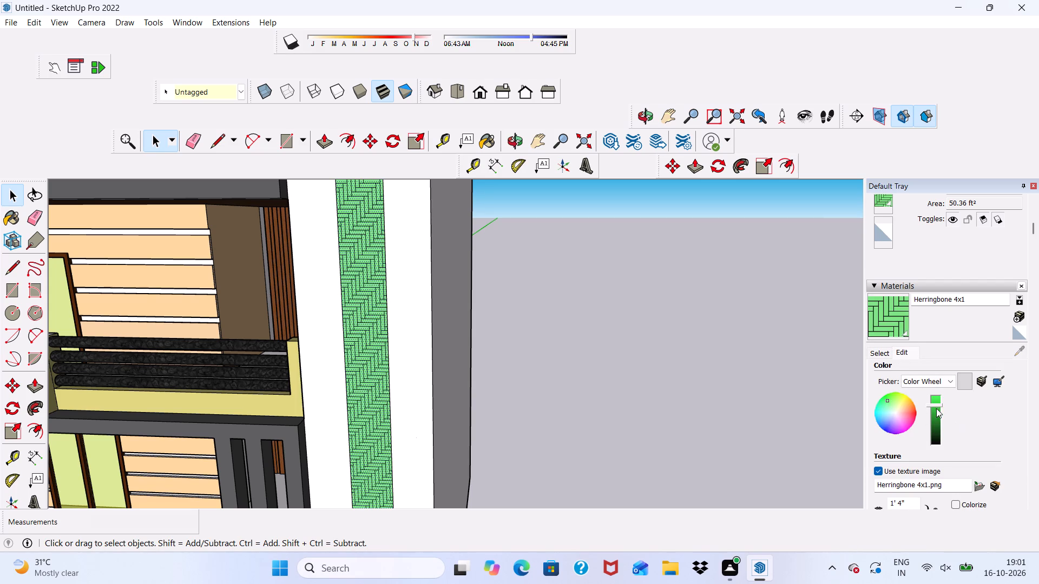
drag(933, 408, 938, 435)
scroll(905, 401, down, 4)
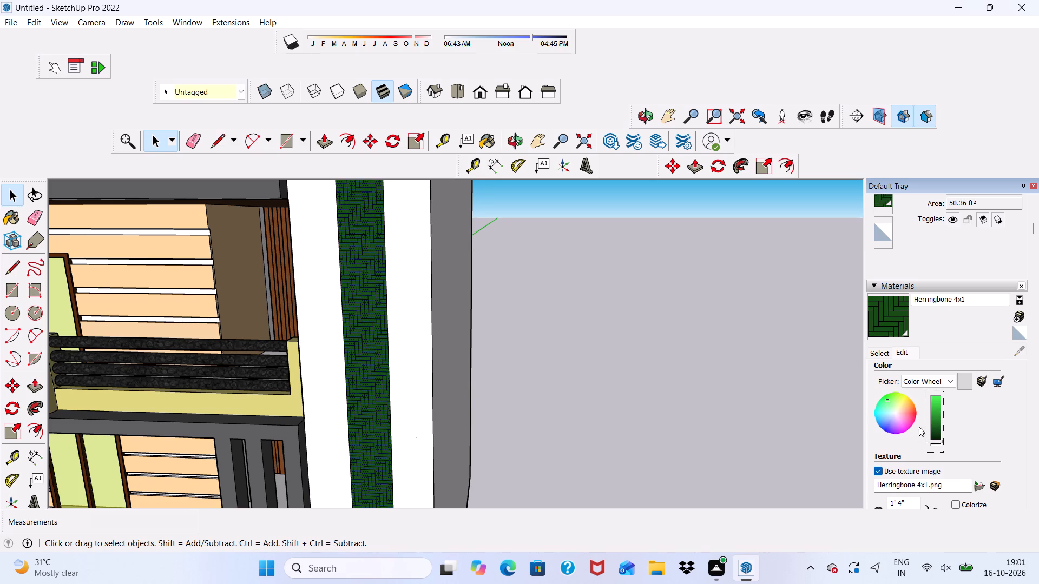
drag(931, 439, 934, 434)
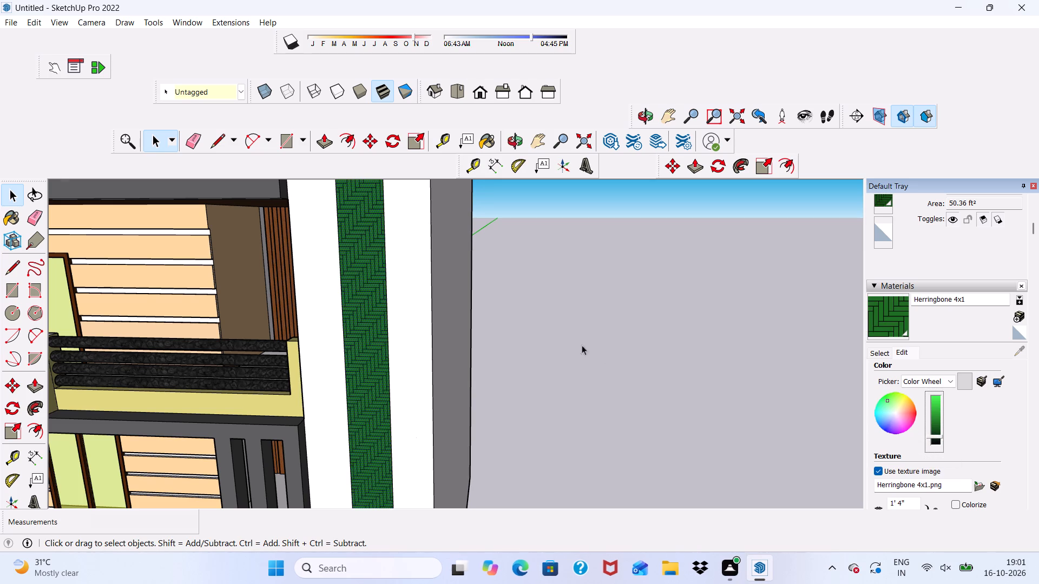
Fine-tune the brightness of the Herringbone 4x1 material to a slightly lighter dark green, checking it against the facade.
scroll(575, 343, down, 3)
scroll(581, 315, up, 6)
scroll(559, 311, down, 13)
scroll(478, 301, up, 16)
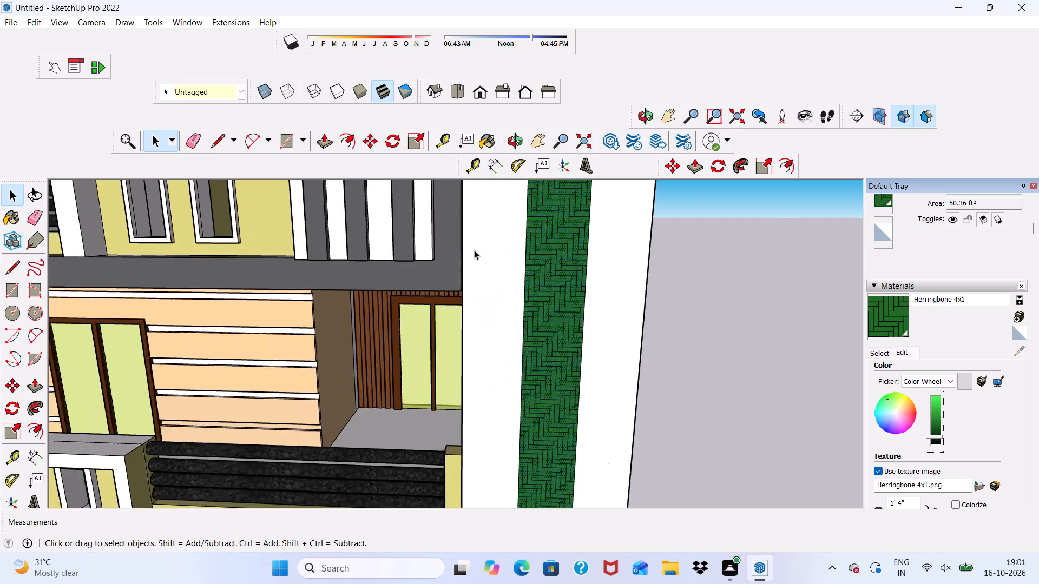
scroll(474, 250, up, 3)
scroll(532, 255, down, 3)
scroll(961, 430, up, 1)
scroll(950, 396, down, 10)
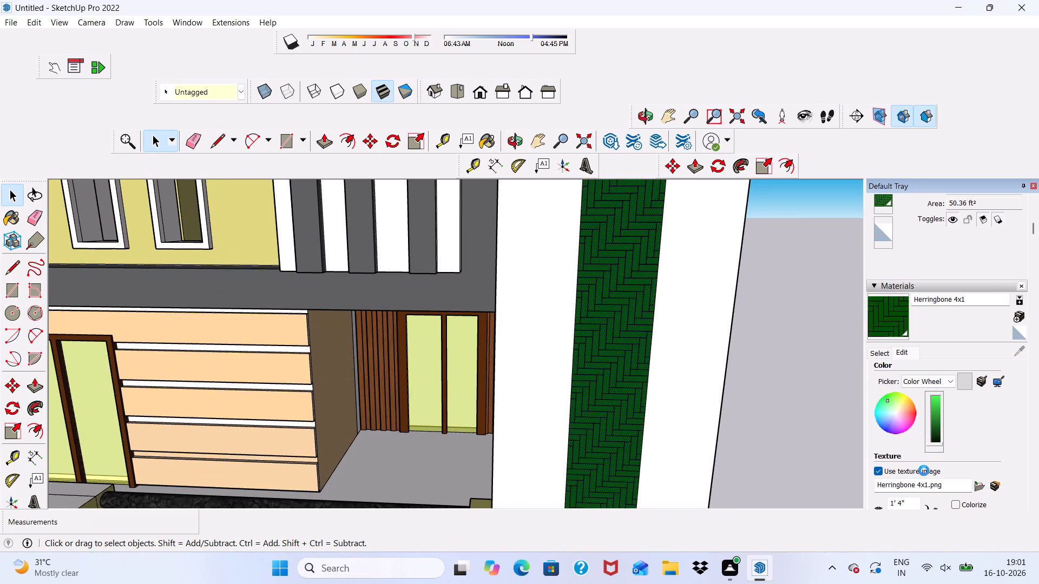
scroll(924, 470, up, 3)
scroll(924, 470, down, 6)
scroll(925, 428, up, 1)
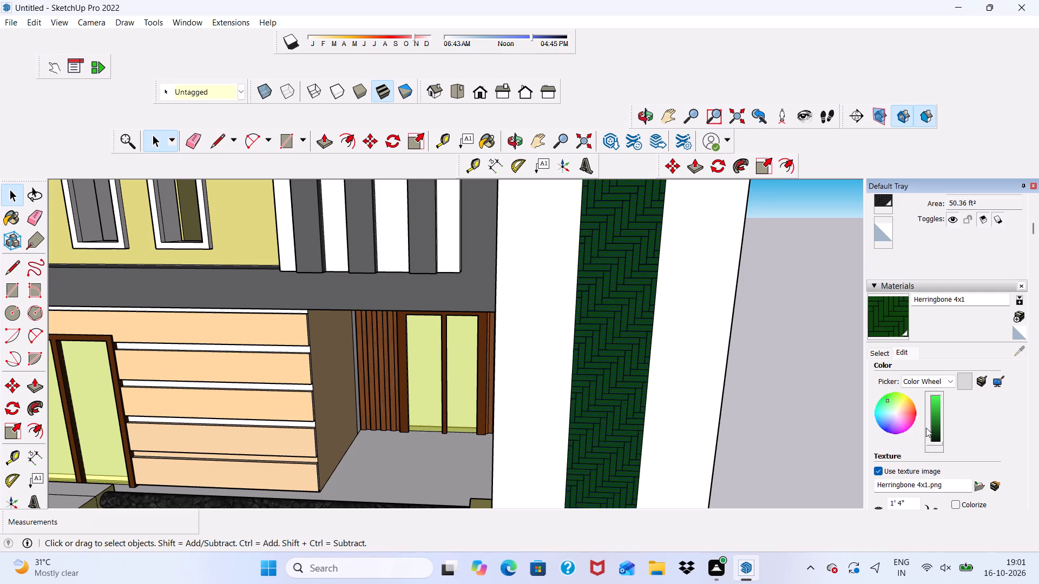
click(783, 367)
scroll(688, 340, down, 5)
click(933, 435)
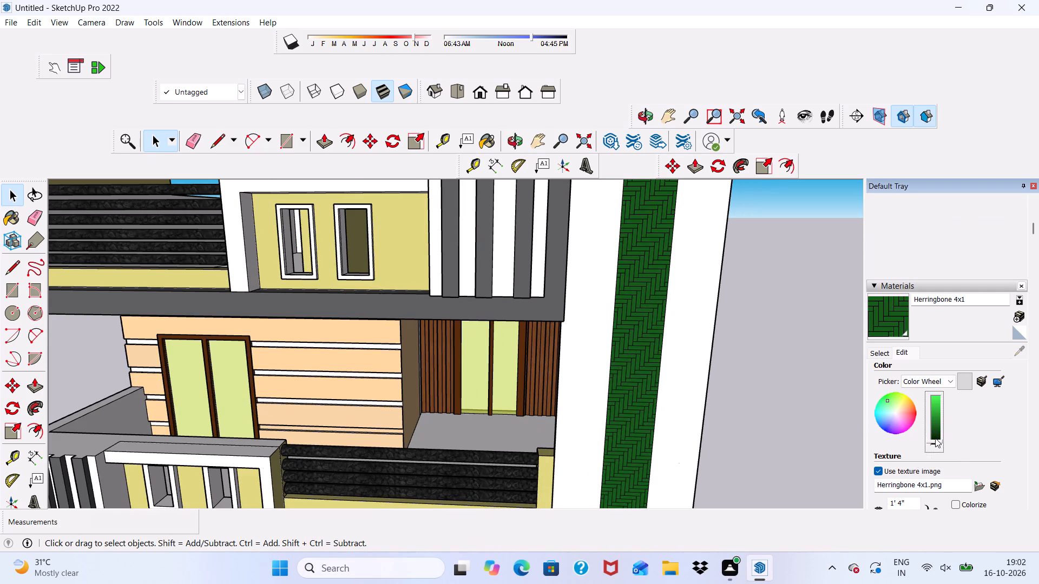
scroll(817, 333, up, 6)
scroll(761, 326, down, 5)
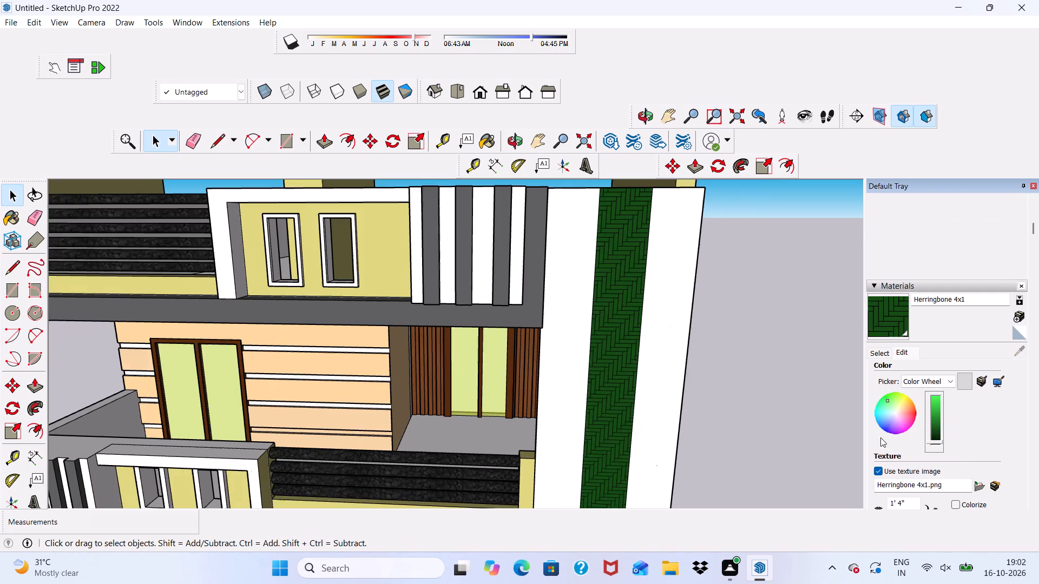
scroll(880, 437, down, 5)
scroll(906, 461, up, 9)
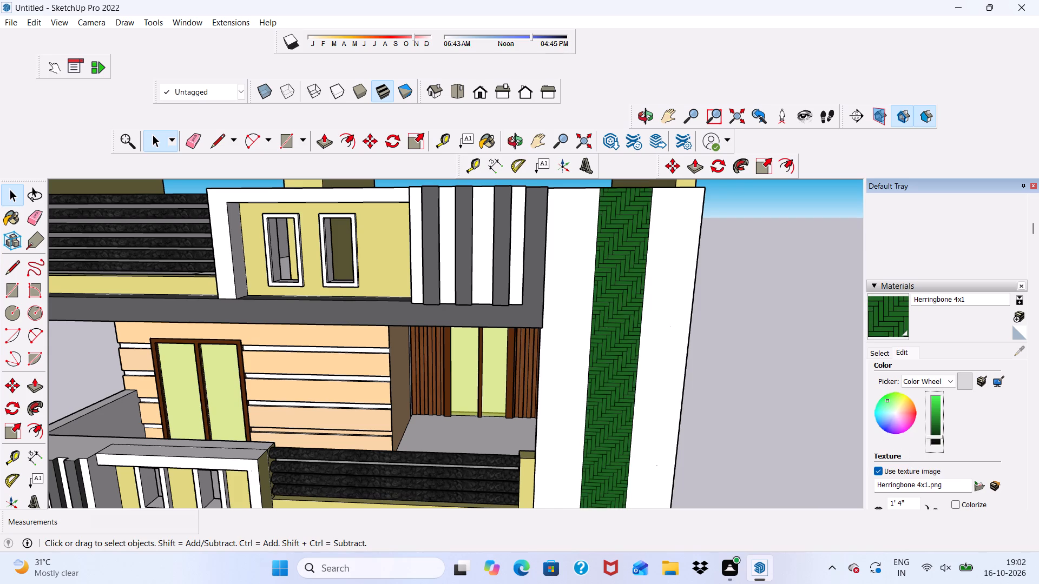
key(space)
click(759, 429)
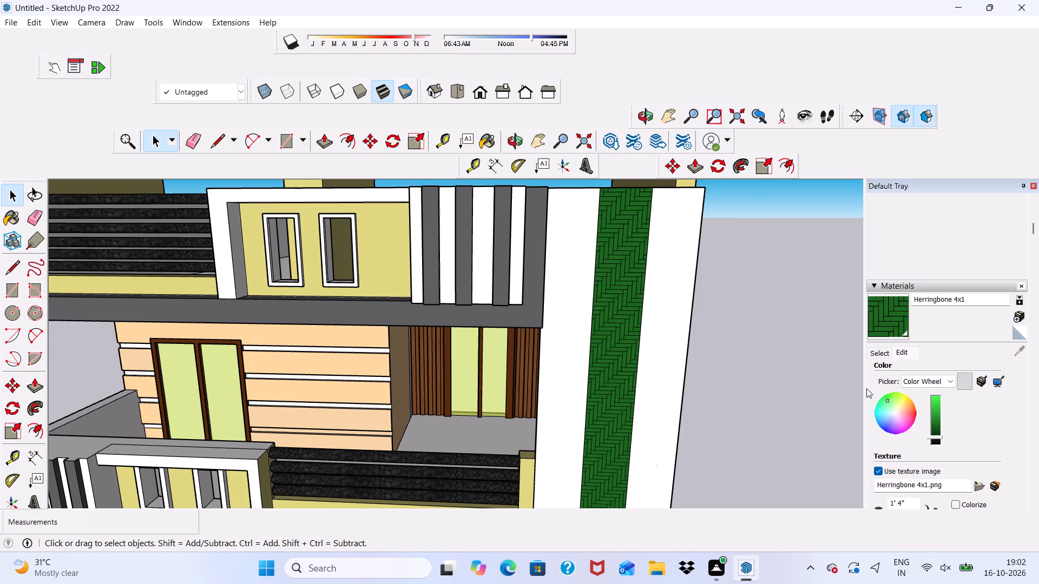
Set the Herringbone 4x1 texture size to 4' wide by 4' high with the proportions linked.
click(871, 357)
click(905, 357)
scroll(932, 430, down, 2)
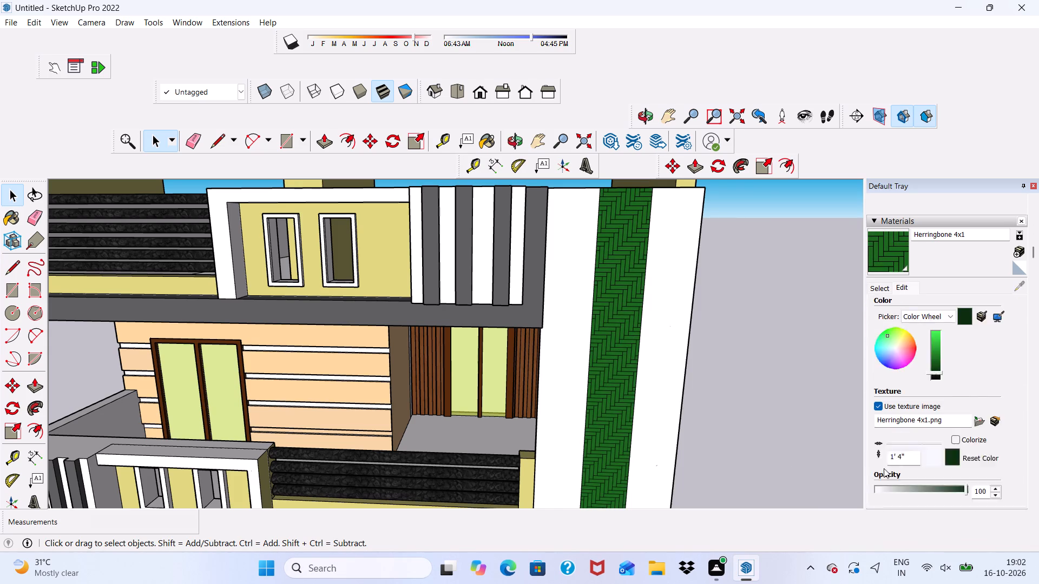
scroll(884, 468, down, 3)
scroll(880, 397, up, 2)
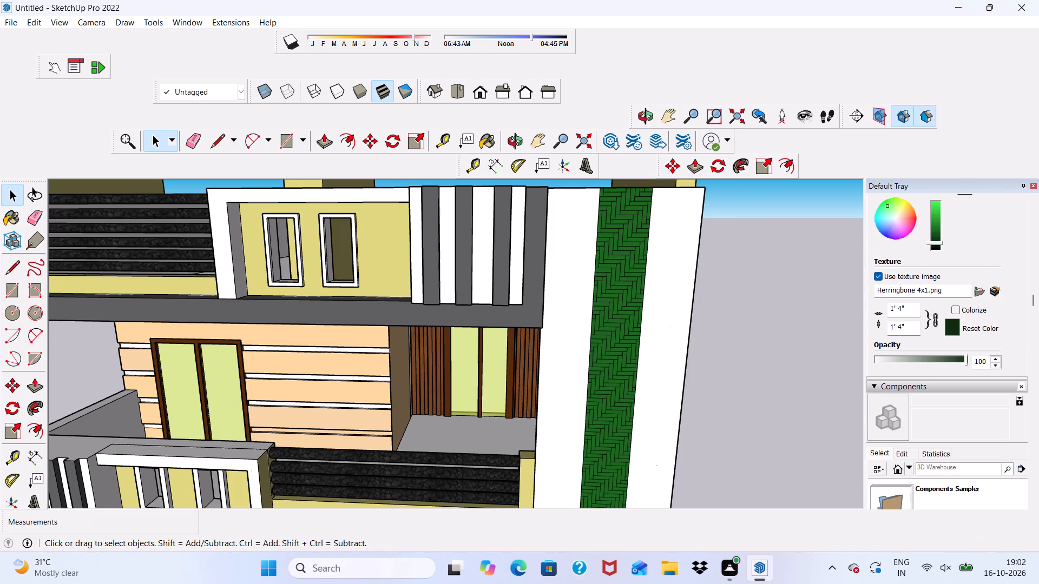
click(906, 310)
key(BackSpace)
key(BackSpace)
key(BackSpace)
key(BackSpace)
key(BackSpace)
key(BackSpace)
key(BackSpace)
key(BackSpace)
key(BackSpace)
key(BackSpace)
key(BackSpace)
key(BackSpace)
key(BackSpace)
key(BackSpace)
key(BackSpace)
key(BackSpace)
key(BackSpace)
key(BackSpace)
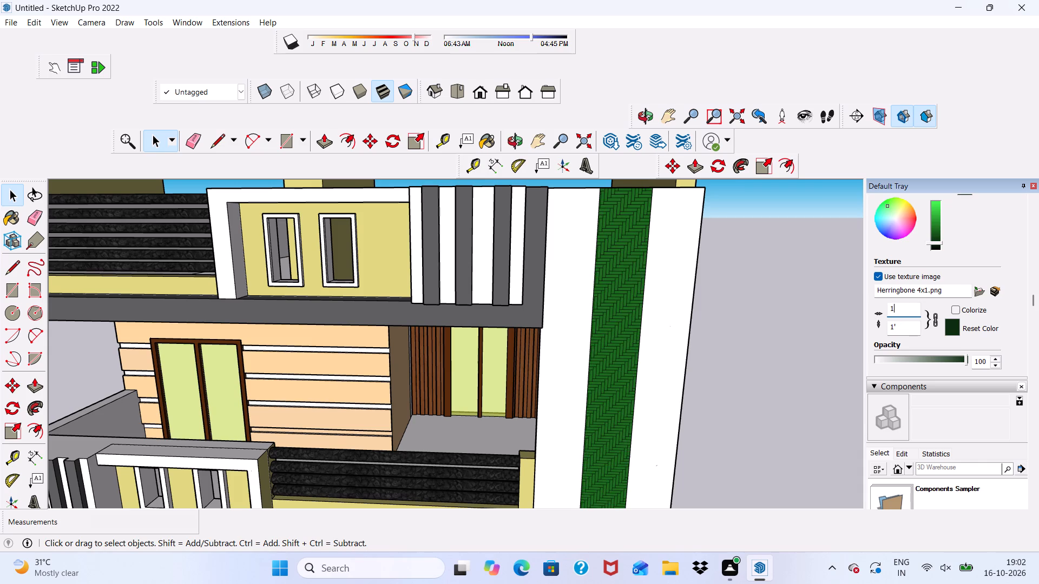
text(3')
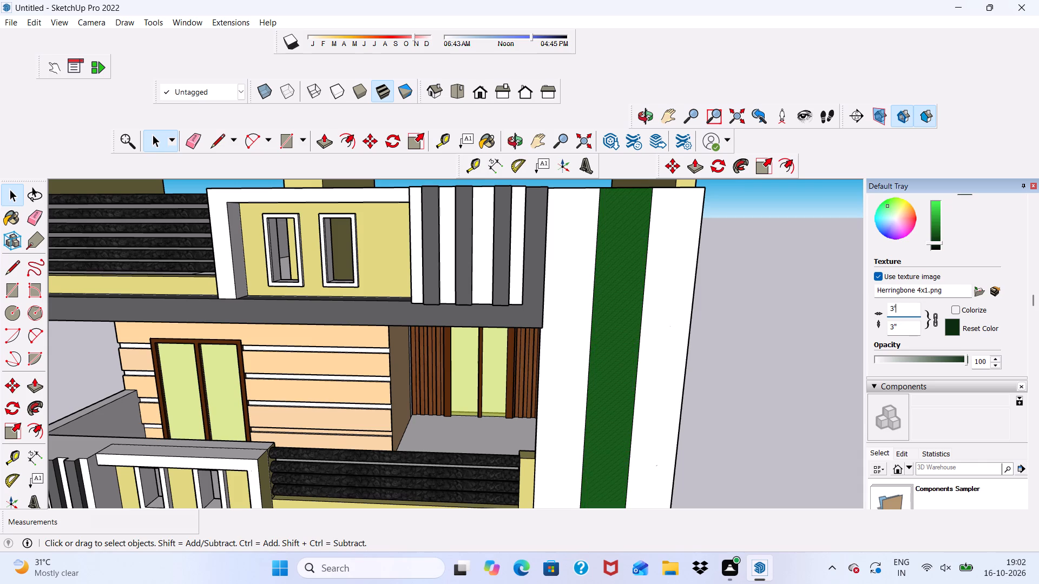
key(BackSpace)
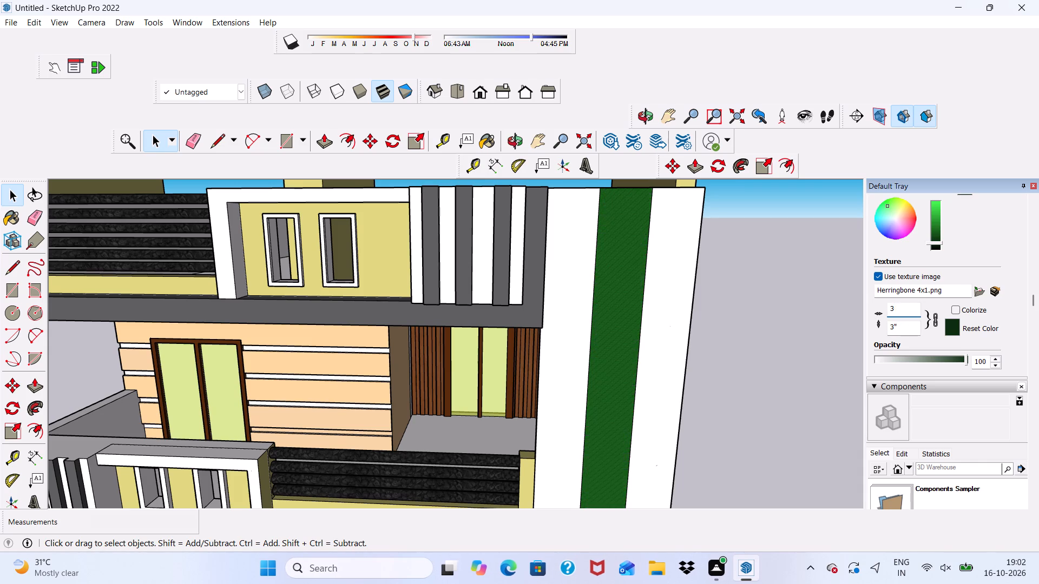
key(4)
key(apostrophe)
key(BackSpace)
key(3)
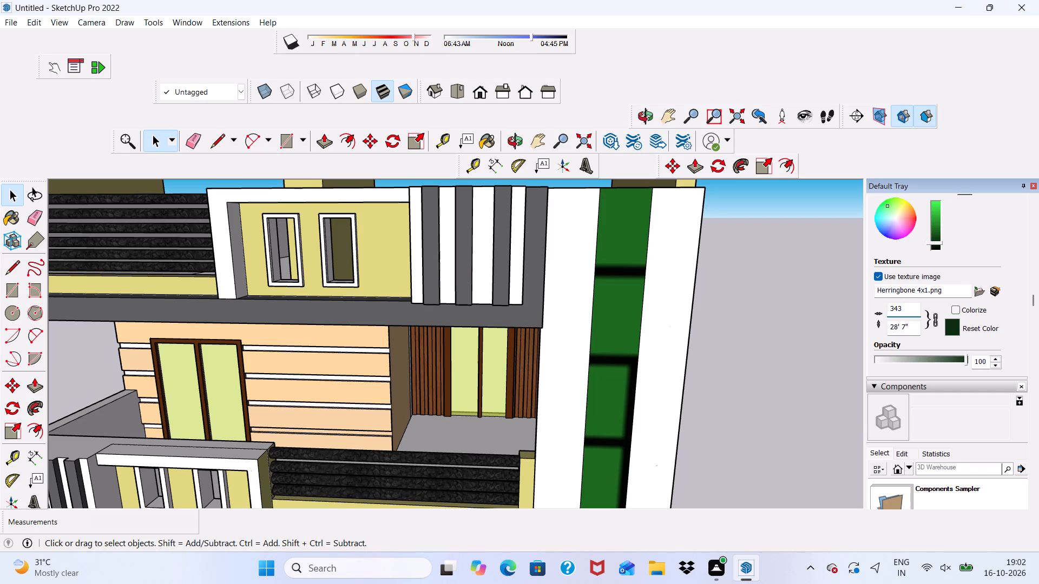
key(BackSpace)
key(BackSpace)
key(BackSpace)
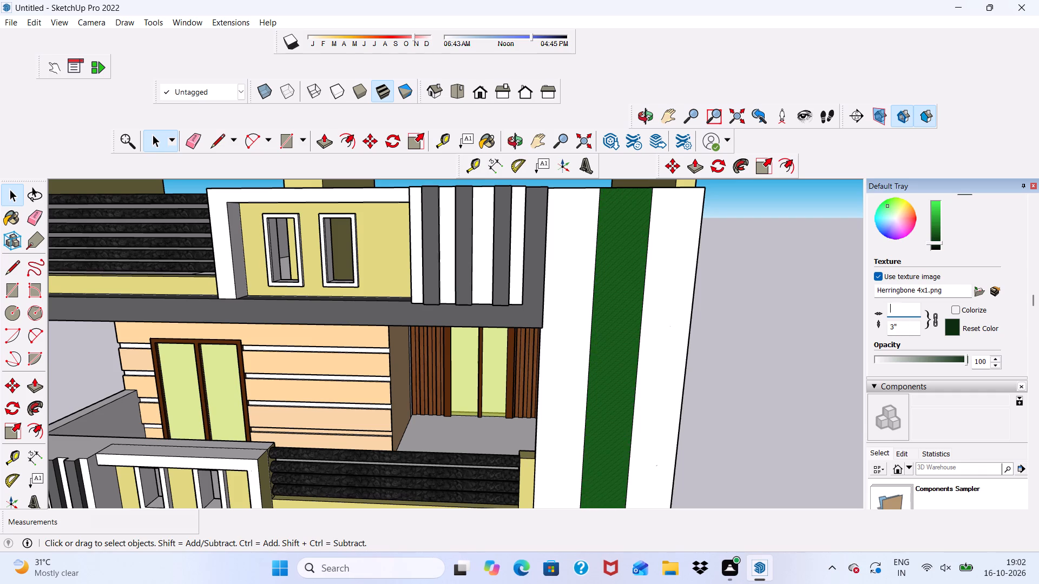
key(3)
key(BackSpace)
text(4')
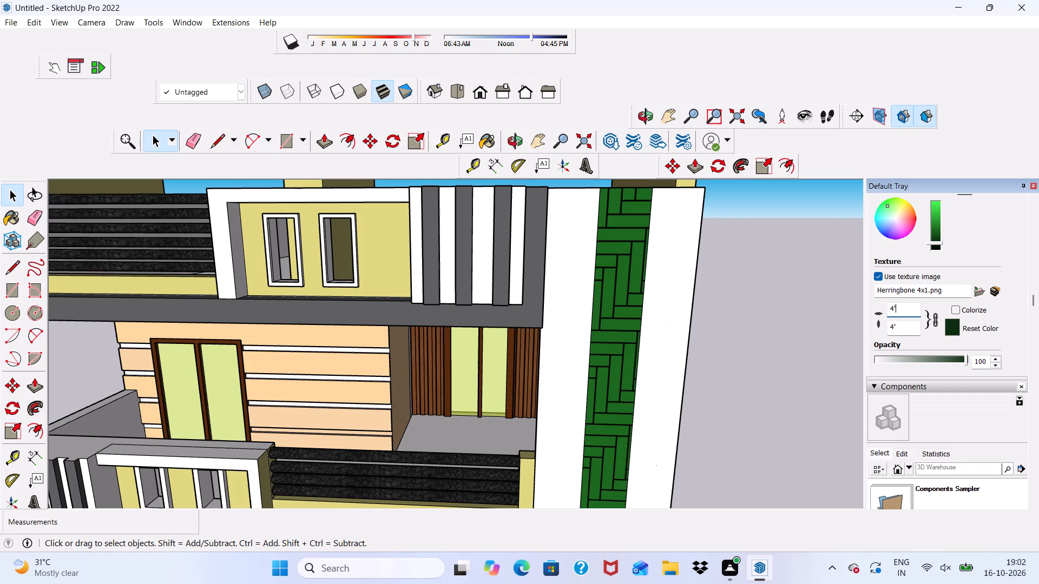
key(space)
Examine the green herringbone strip on the front wall from a distance, from below and close up beside the balconies.
scroll(652, 344, down, 14)
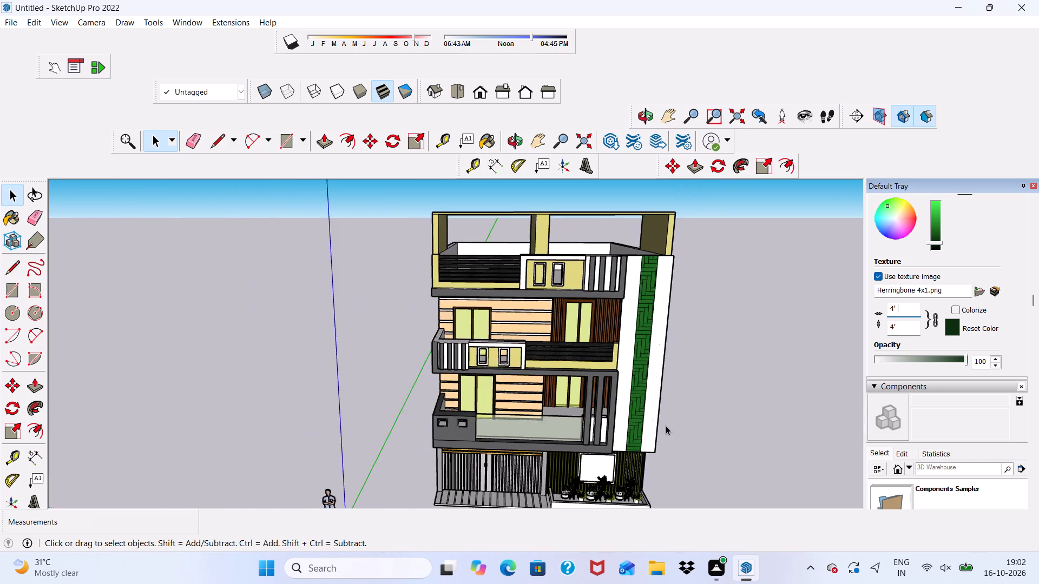
scroll(666, 426, up, 12)
middle_drag(630, 427, 718, 428)
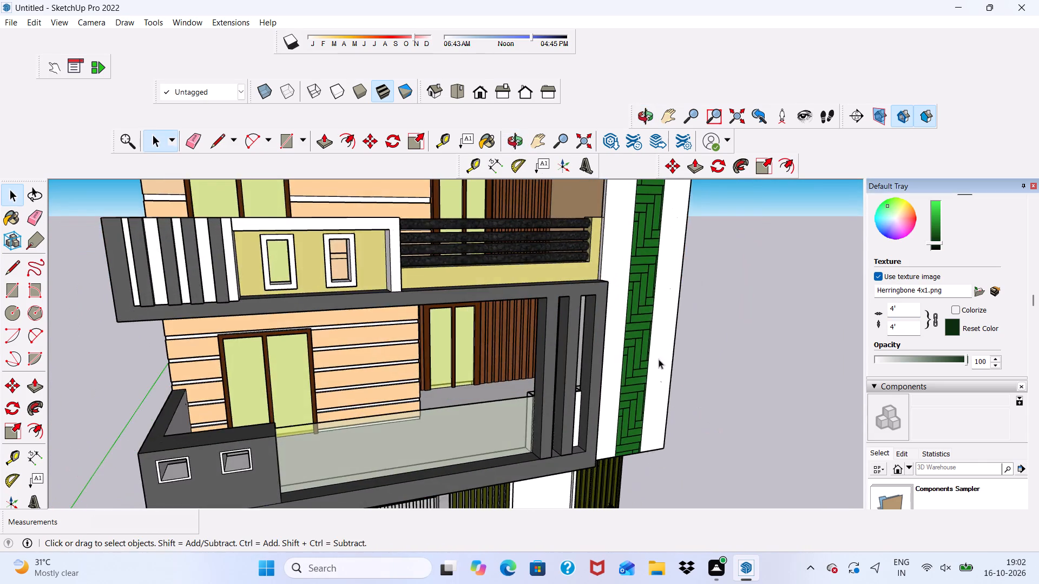
scroll(585, 261, up, 6)
middle_drag(639, 311, 621, 248)
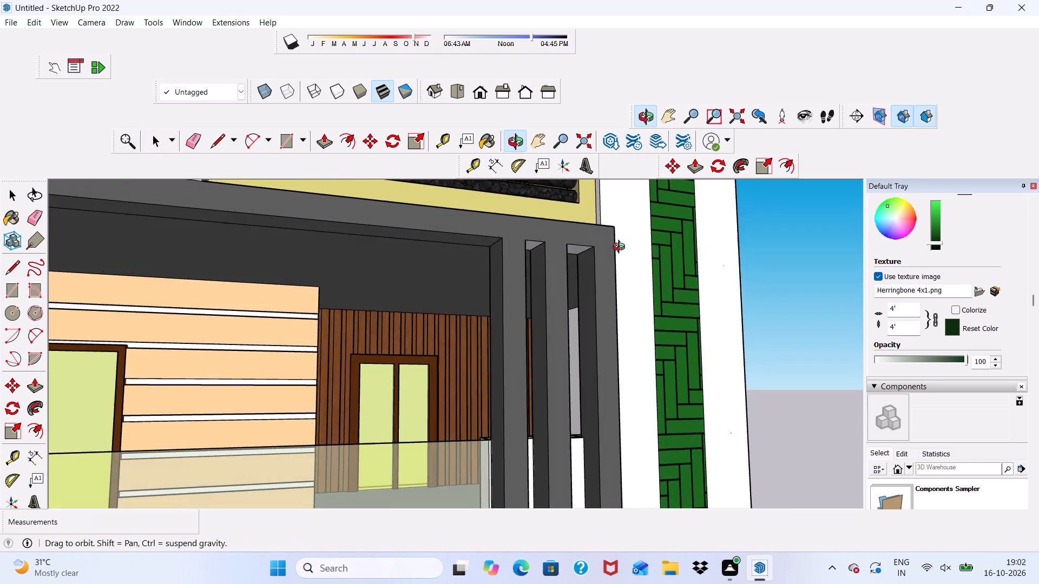
middle_drag(621, 248, 578, 262)
middle_drag(705, 356, 676, 373)
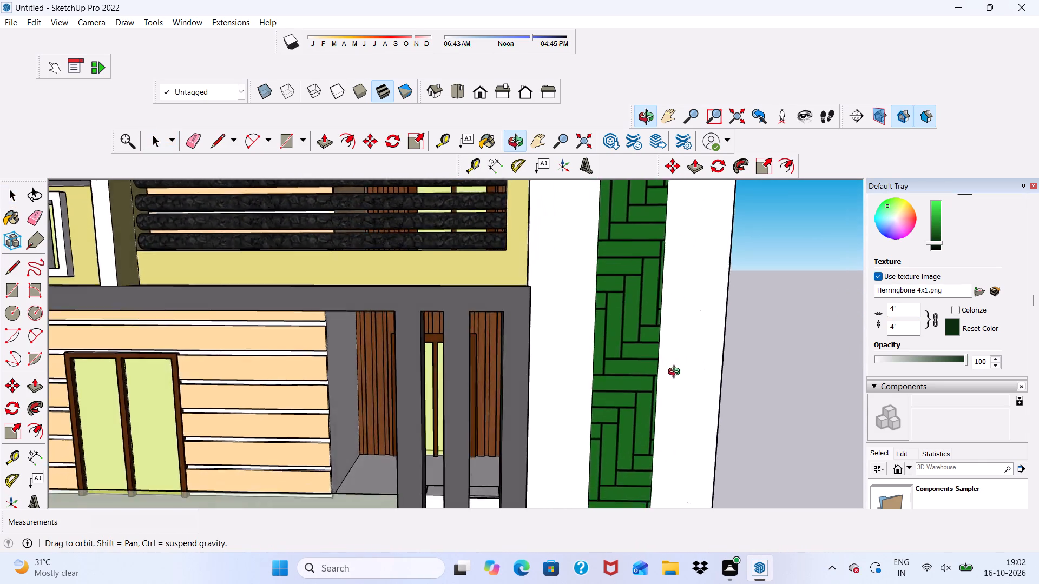
Paint the white bands on both sides of the green herringbone strip with the Checker Plate pattern.
middle_drag(676, 373, 641, 326)
scroll(641, 326, down, 5)
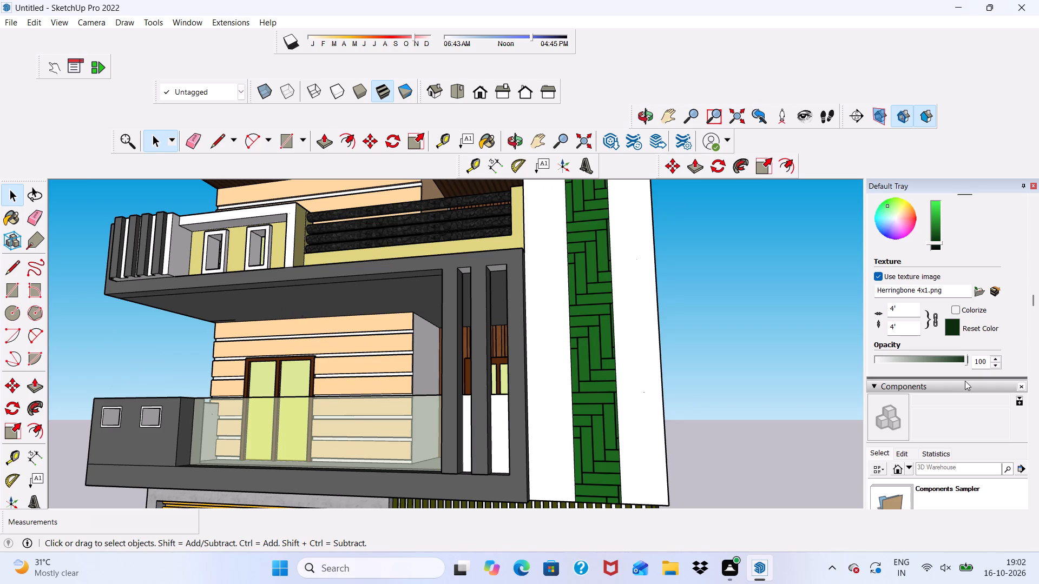
scroll(910, 430, down, 2)
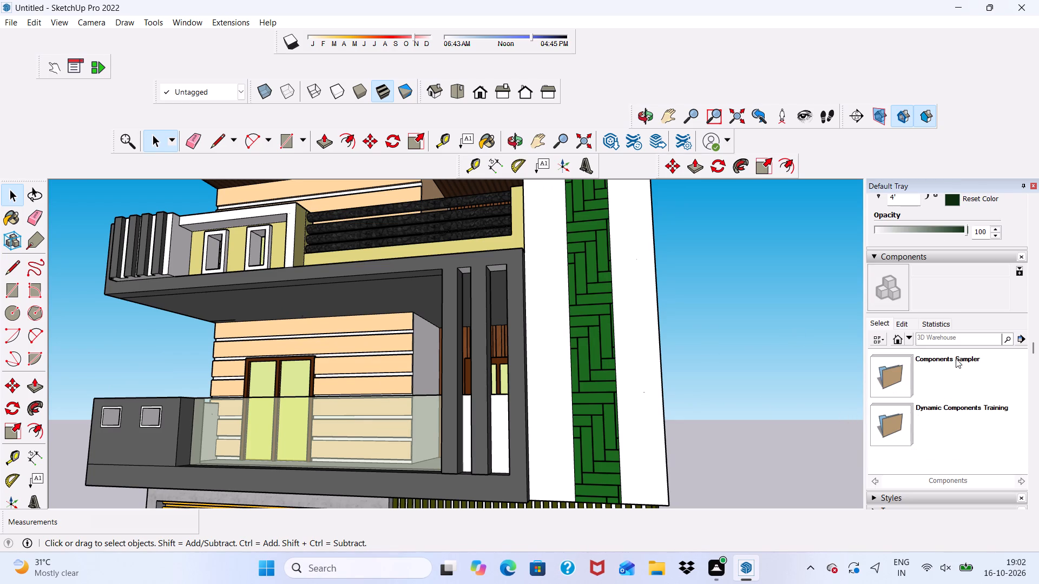
scroll(940, 297, up, 4)
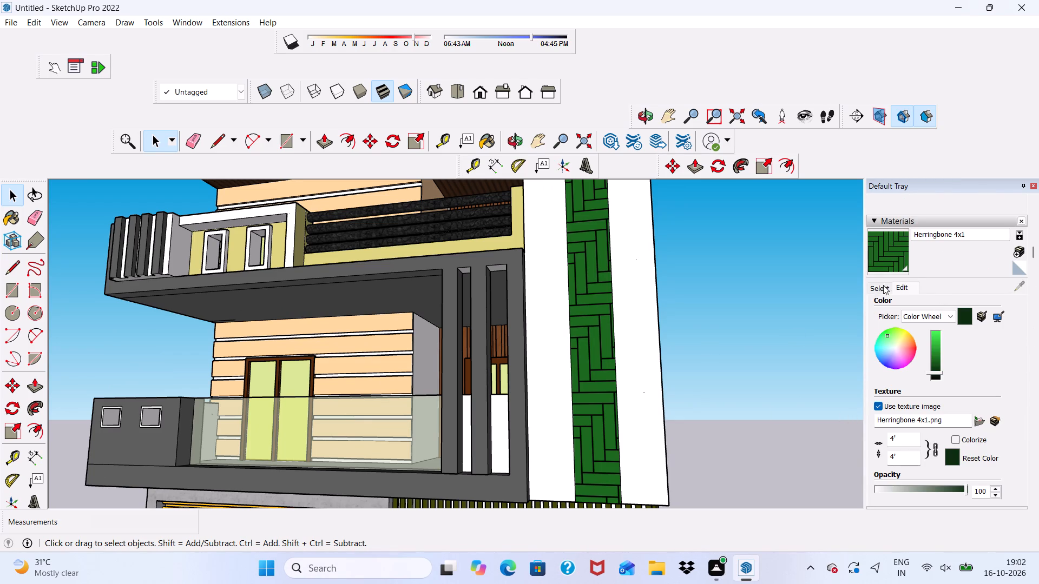
click(879, 286)
scroll(959, 348, down, 2)
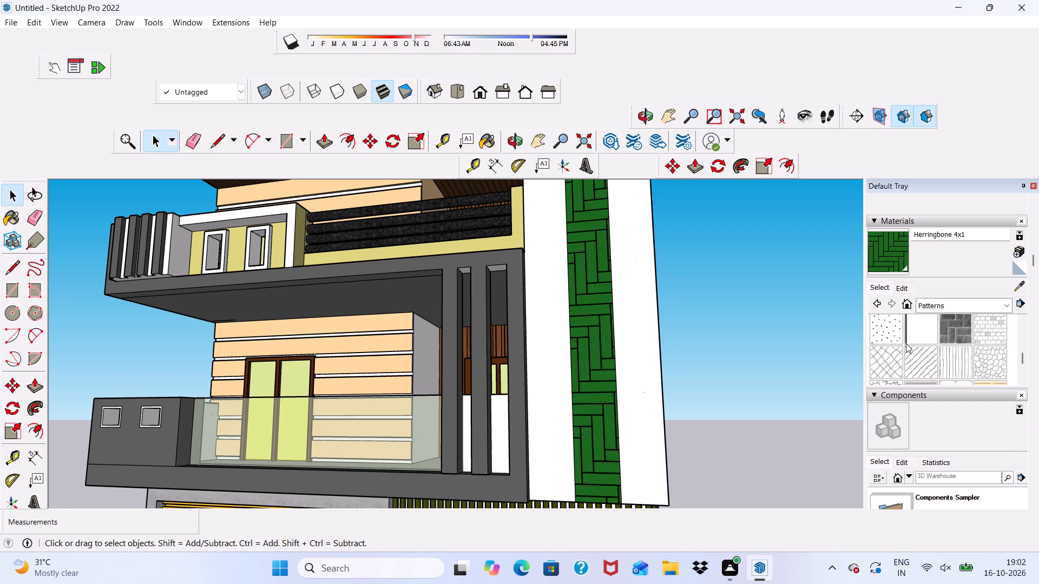
scroll(908, 351, up, 4)
scroll(908, 351, down, 2)
scroll(908, 351, up, 2)
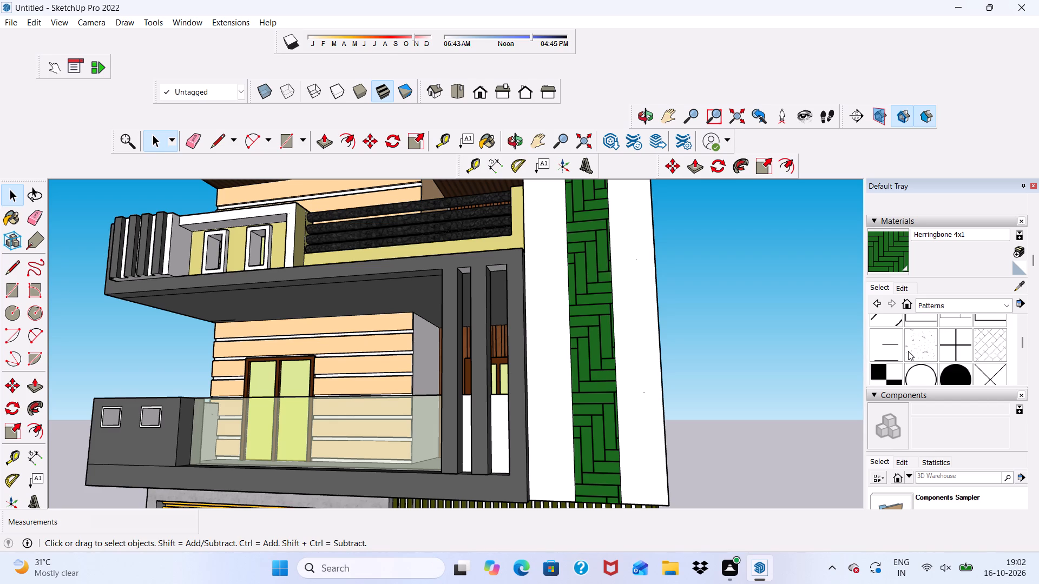
scroll(908, 351, down, 2)
scroll(908, 351, up, 2)
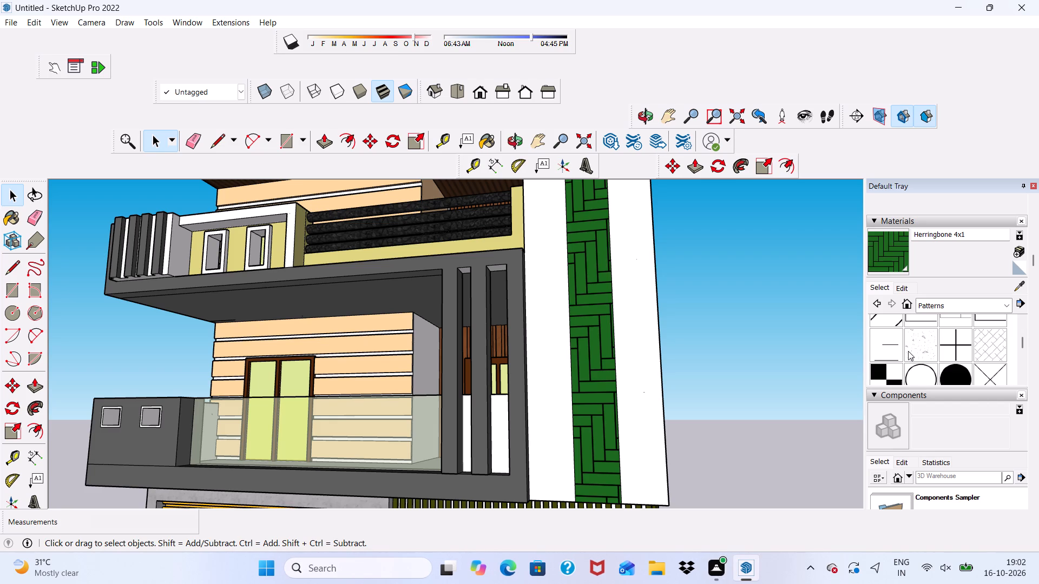
click(983, 345)
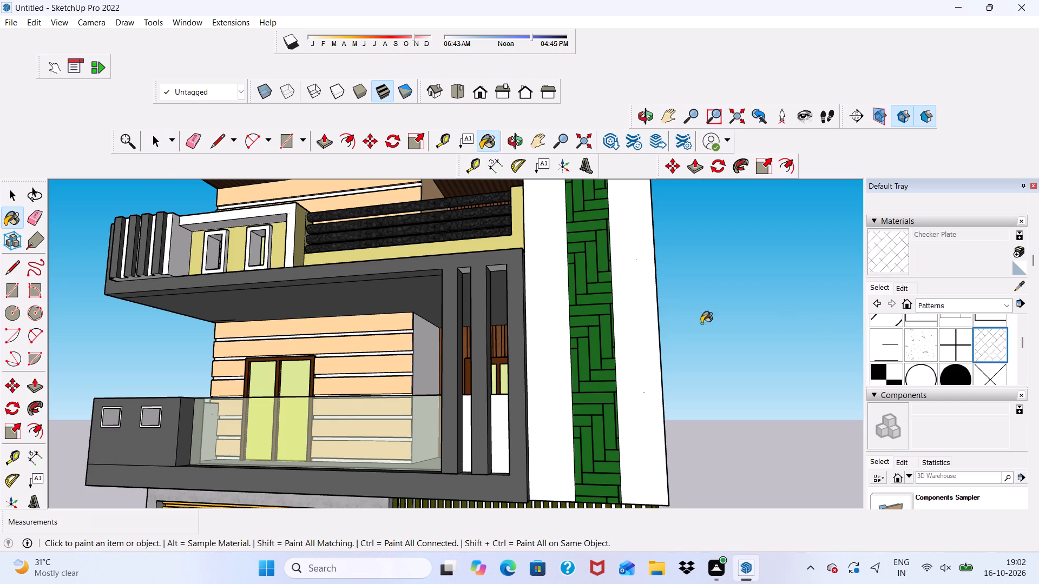
scroll(567, 276, up, 4)
click(561, 274)
click(658, 312)
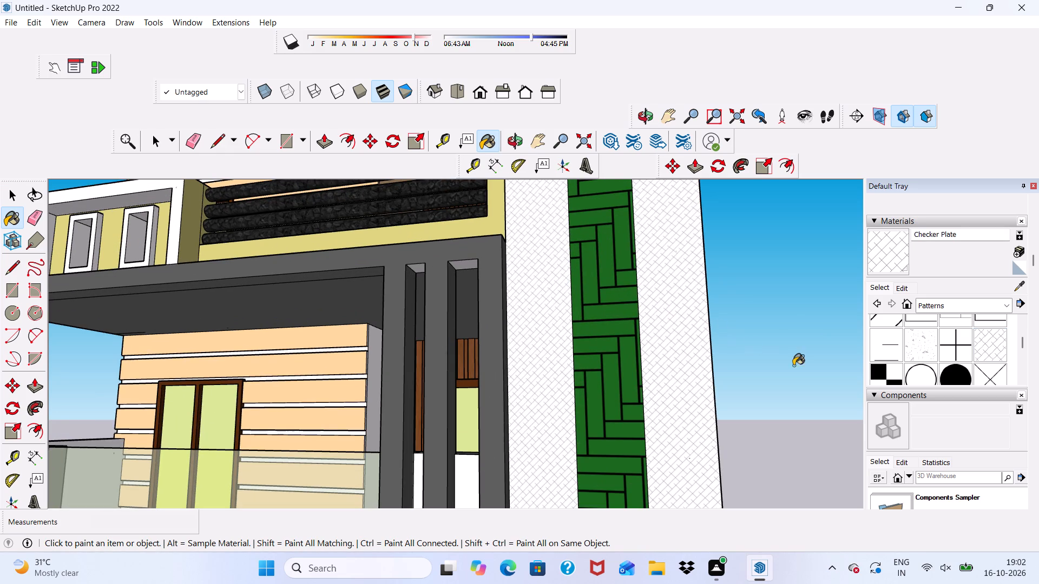
Lower the brightness of the Checker Plate material slightly to a light grey.
click(898, 290)
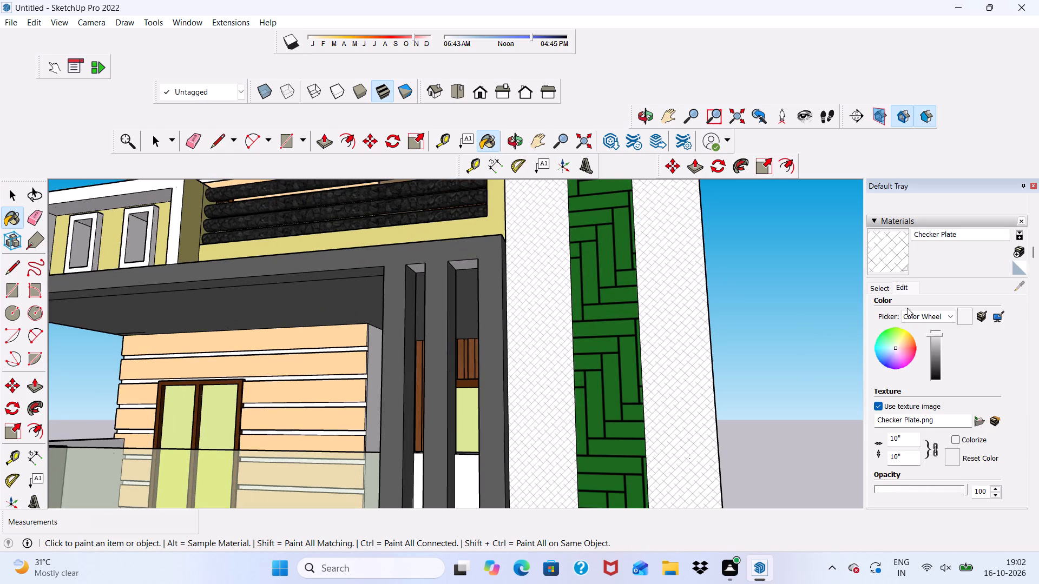
drag(929, 335, 933, 342)
scroll(607, 262, down, 9)
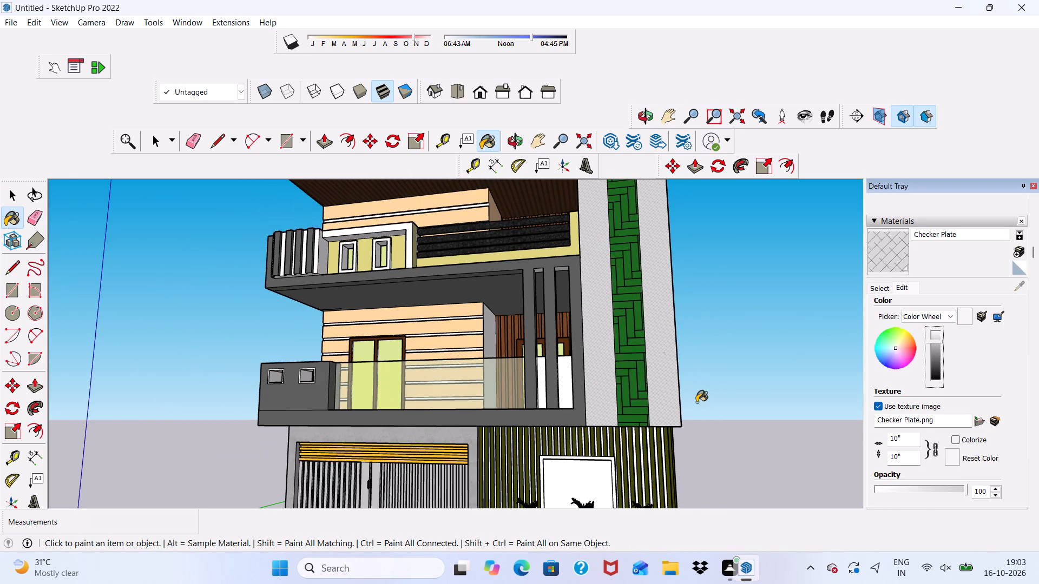
scroll(911, 429, down, 1)
Set the Checker Plate texture size to 20' wide by 20' high with the proportions linked.
click(909, 439)
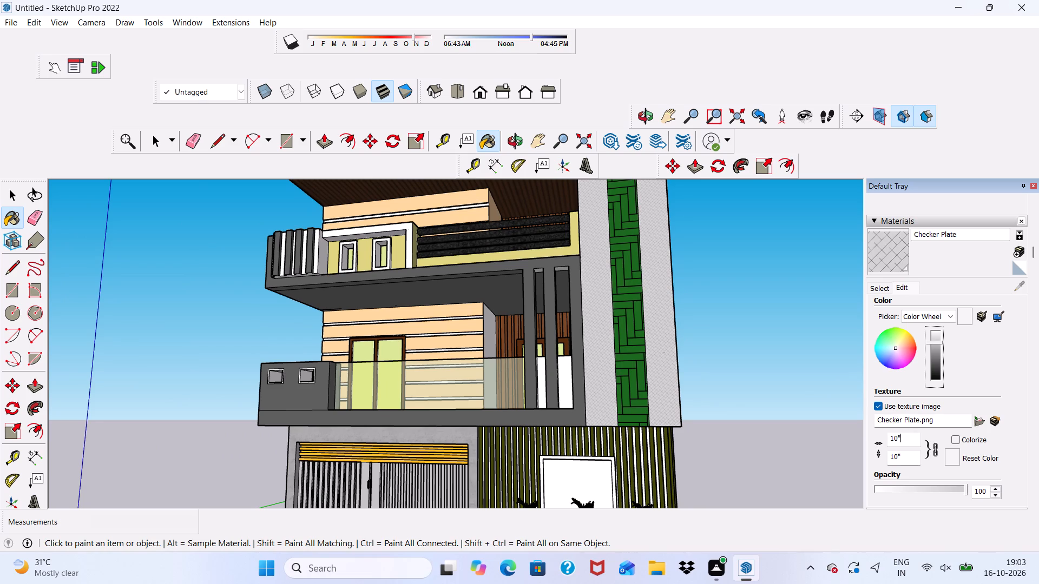
key(BackSpace)
key(BackSpace)
key(BackSpace)
key(BackSpace)
key(BackSpace)
key(BackSpace)
key(BackSpace)
key(BackSpace)
key(BackSpace)
key(BackSpace)
key(BackSpace)
key(BackSpace)
key(BackSpace)
text(20')
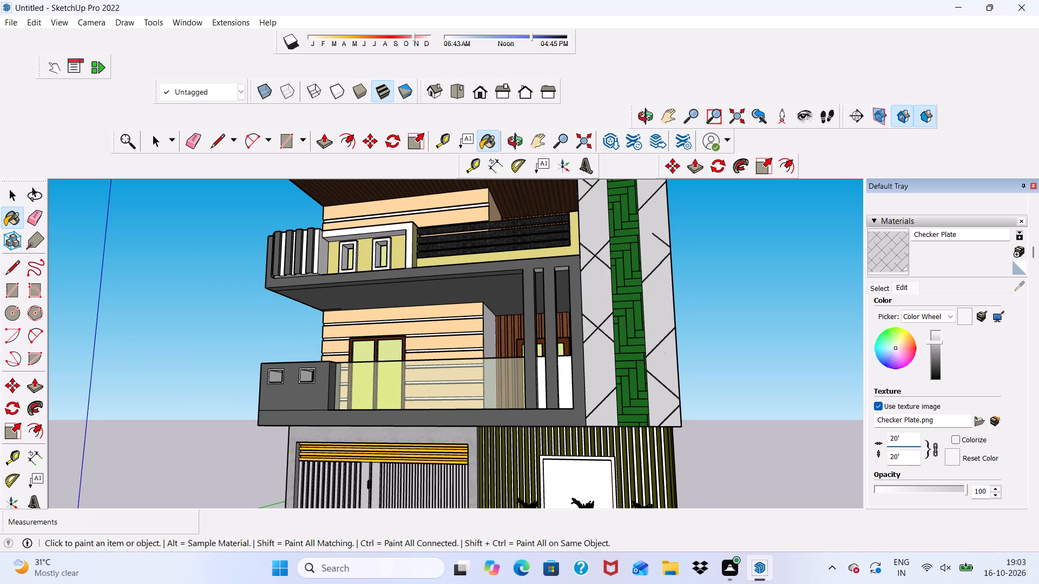
Examine the enlarged checker pattern and the whole facade from several angles and distances.
scroll(255, 359, down, 4)
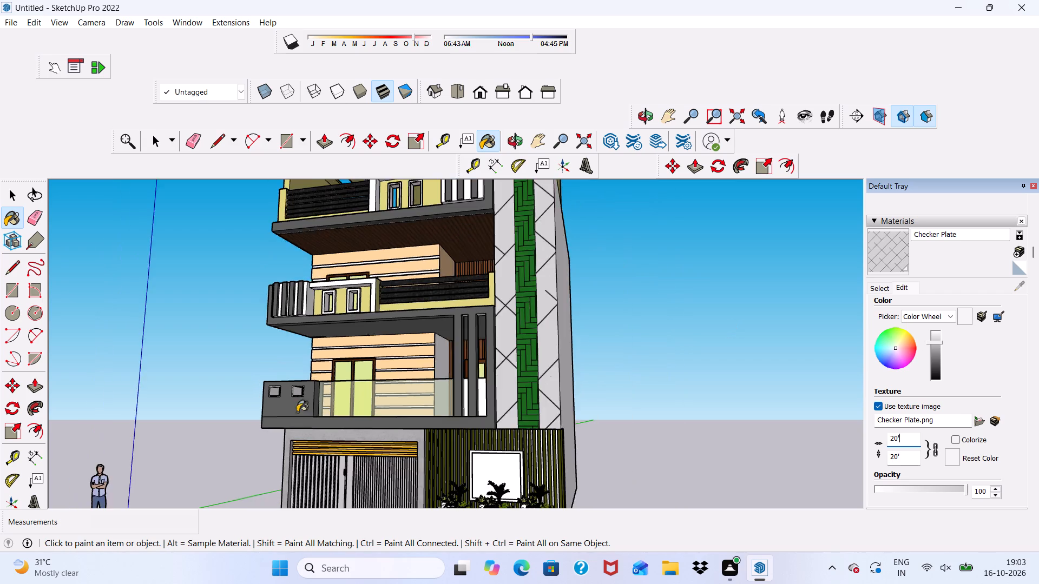
scroll(297, 412, down, 14)
scroll(392, 318, up, 5)
scroll(392, 318, down, 3)
middle_drag(391, 318, 534, 317)
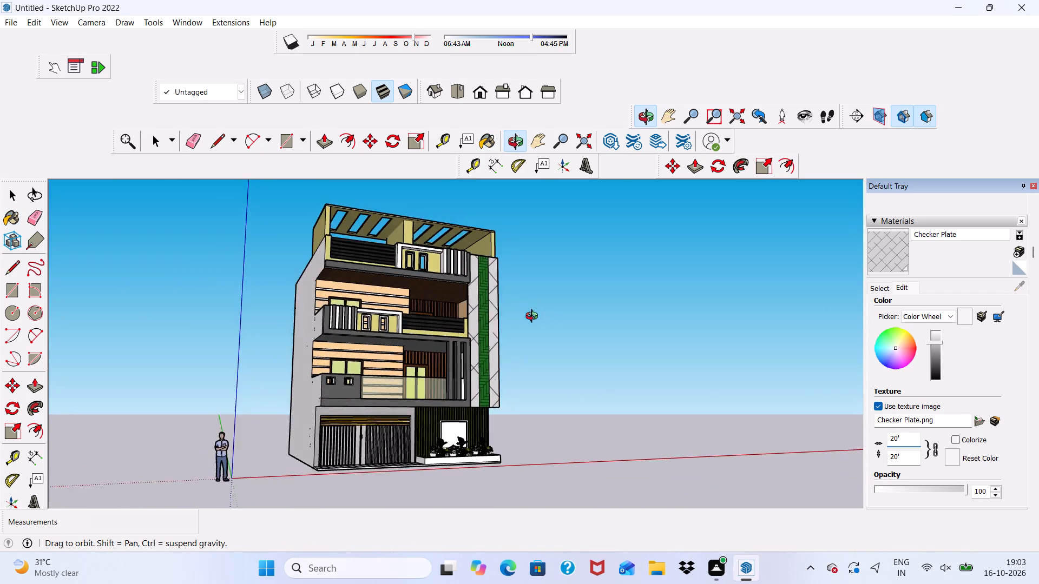
middle_drag(534, 317, 534, 318)
scroll(534, 317, up, 20)
middle_drag(538, 270, 455, 278)
scroll(452, 283, down, 17)
middle_drag(561, 318, 531, 391)
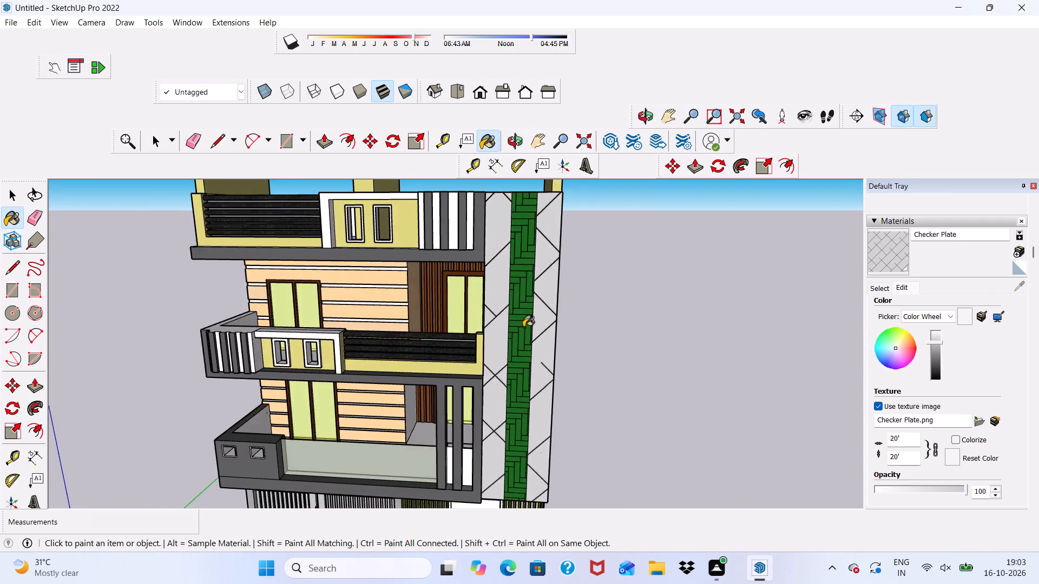
scroll(523, 327, down, 9)
scroll(557, 413, down, 4)
middle_drag(557, 413, 541, 335)
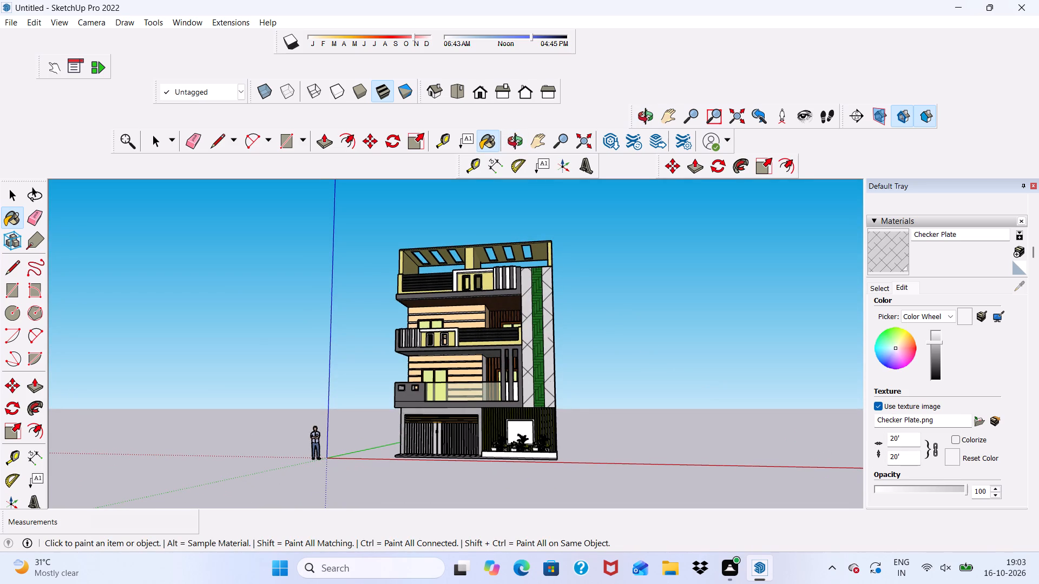
scroll(319, 423, down, 8)
scroll(308, 430, up, 11)
middle_drag(324, 390, 495, 379)
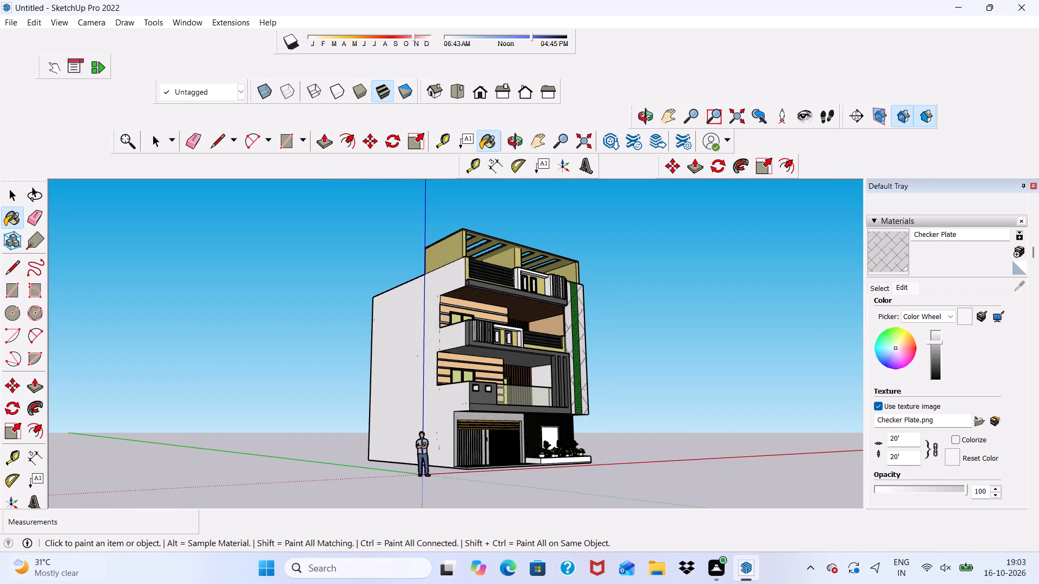
key(space)
scroll(9, 583, down, 5)
scroll(209, 423, up, 2)
scroll(369, 405, down, 3)
middle_drag(468, 393, 432, 402)
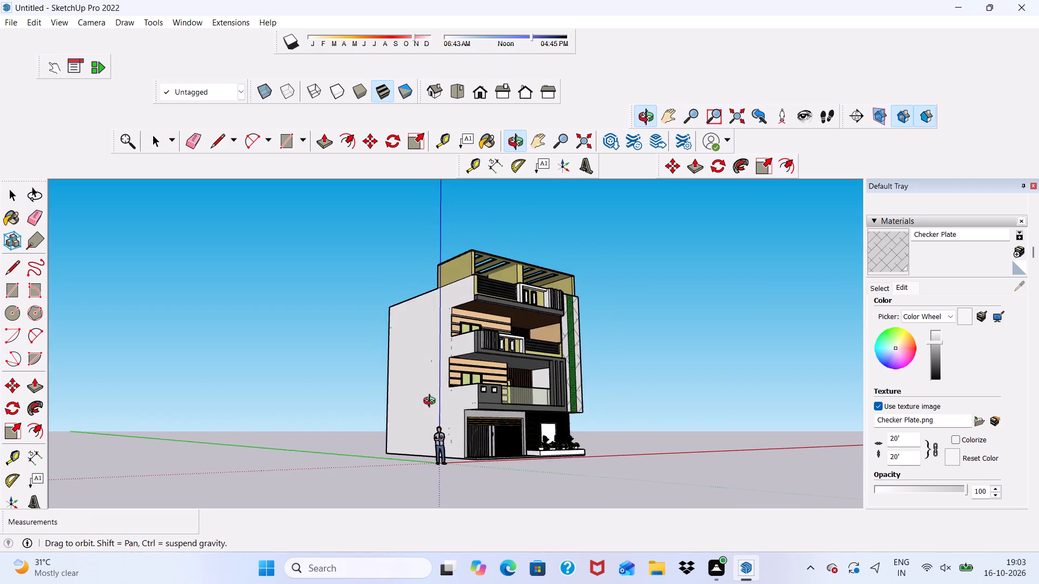
middle_drag(432, 402, 289, 413)
scroll(374, 411, up, 11)
scroll(494, 311, down, 6)
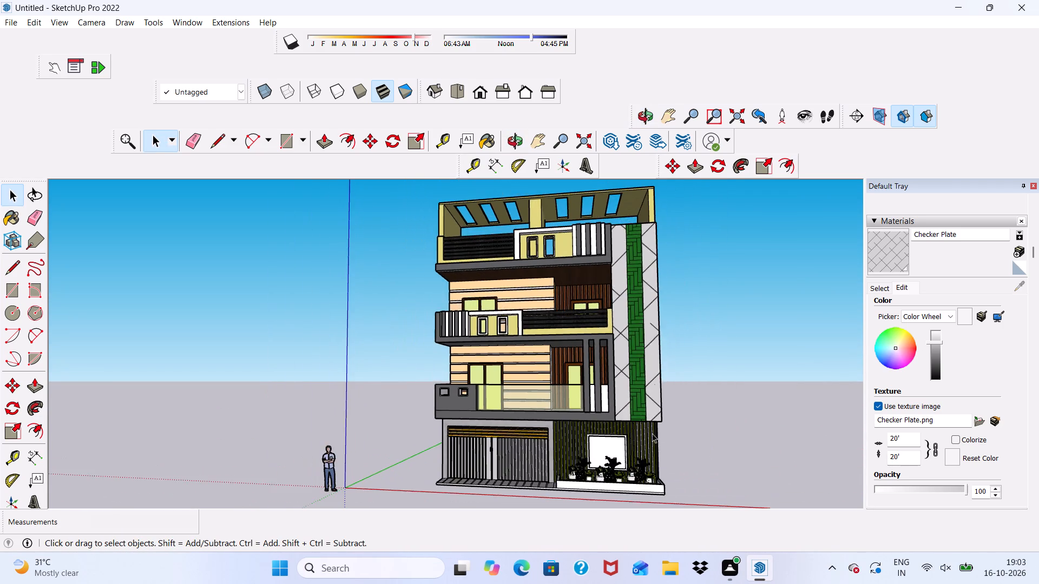
scroll(655, 436, down, 1)
middle_drag(655, 436, 573, 399)
scroll(531, 363, down, 6)
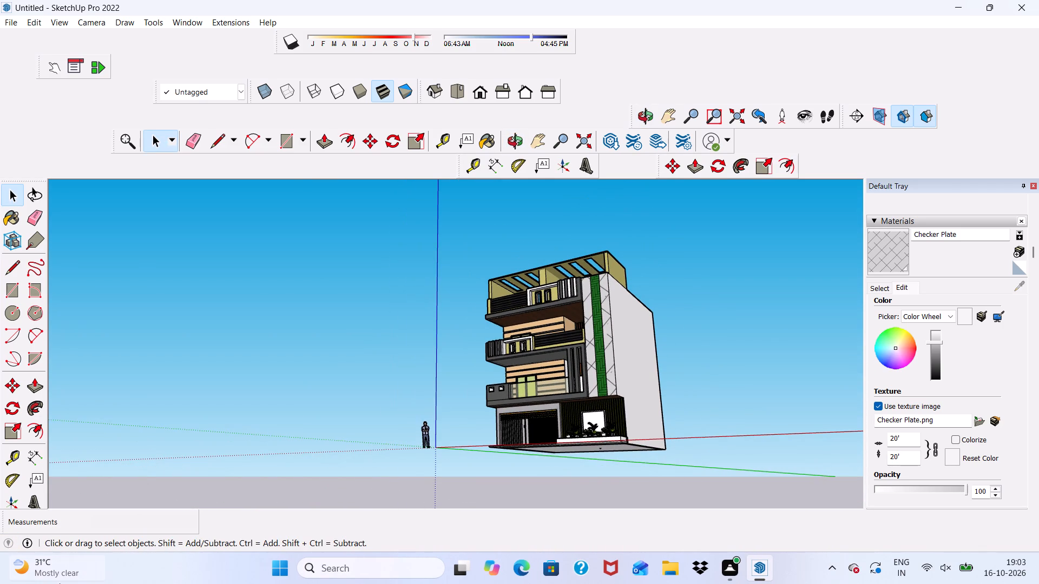
Paint the building's outer side wall next to the checkered front wall with Formica Graystone from Synthetic Surfaces.
click(874, 284)
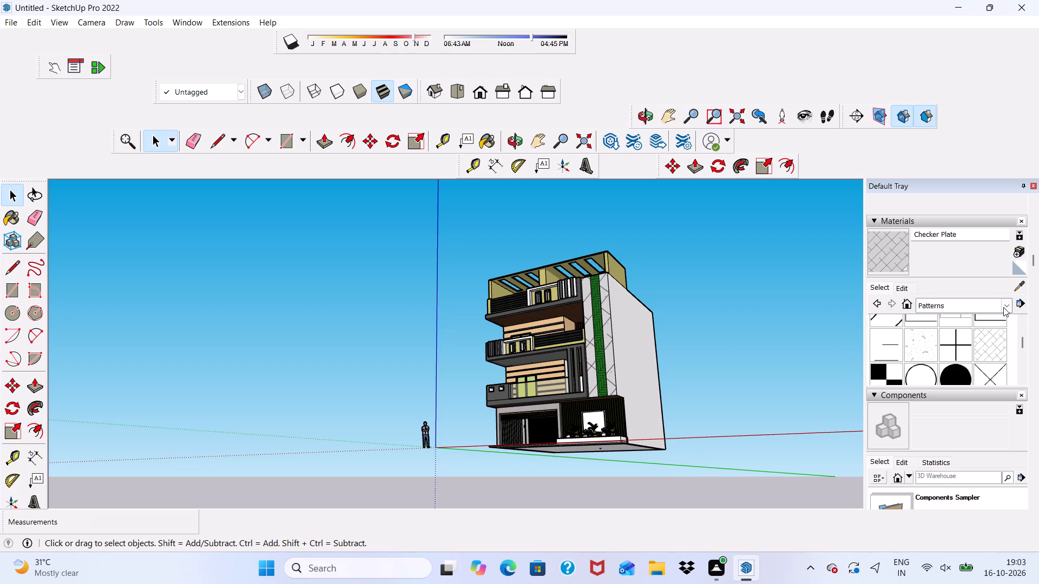
click(1007, 307)
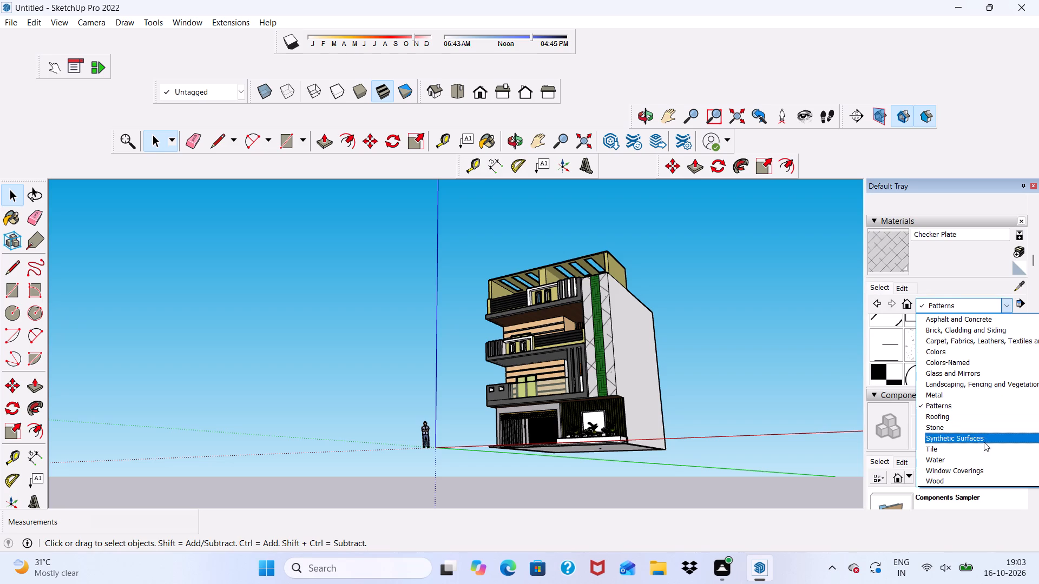
click(984, 439)
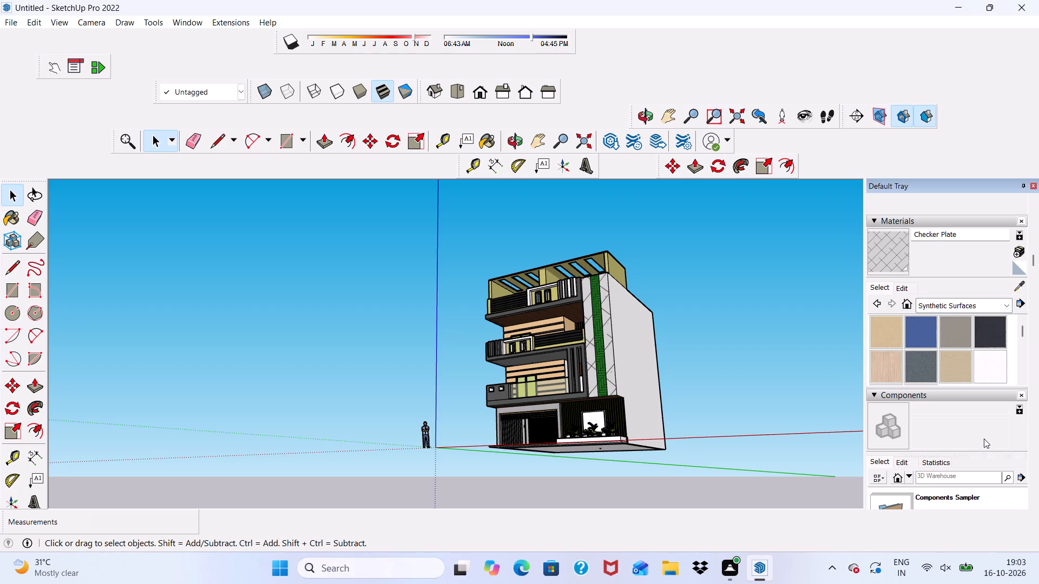
click(947, 336)
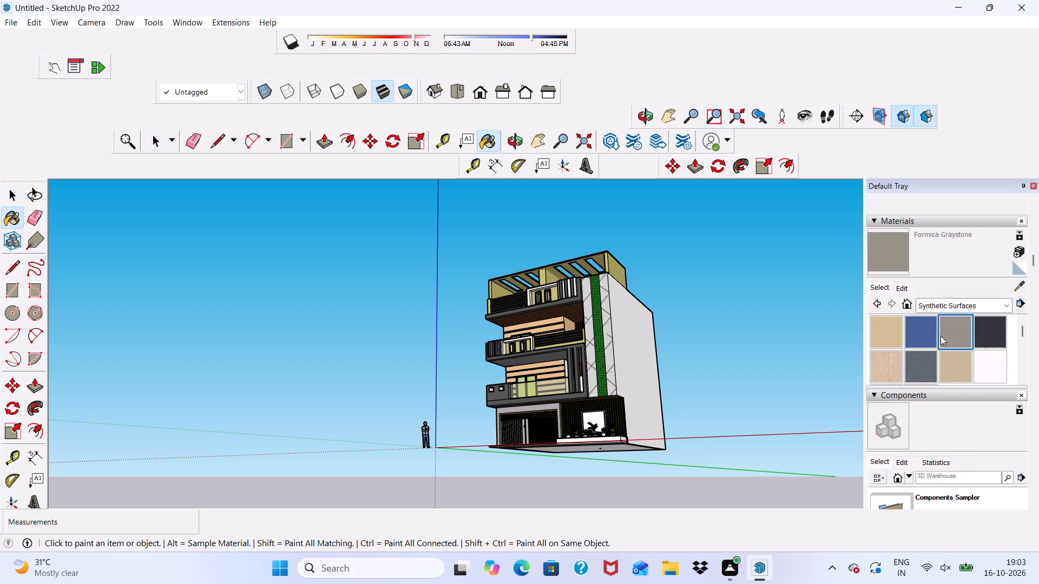
scroll(677, 344, up, 8)
click(628, 321)
Paint the building's rear wall and the opposite outer side wall with Formica Graystone.
scroll(635, 377, down, 3)
middle_drag(635, 420, 525, 527)
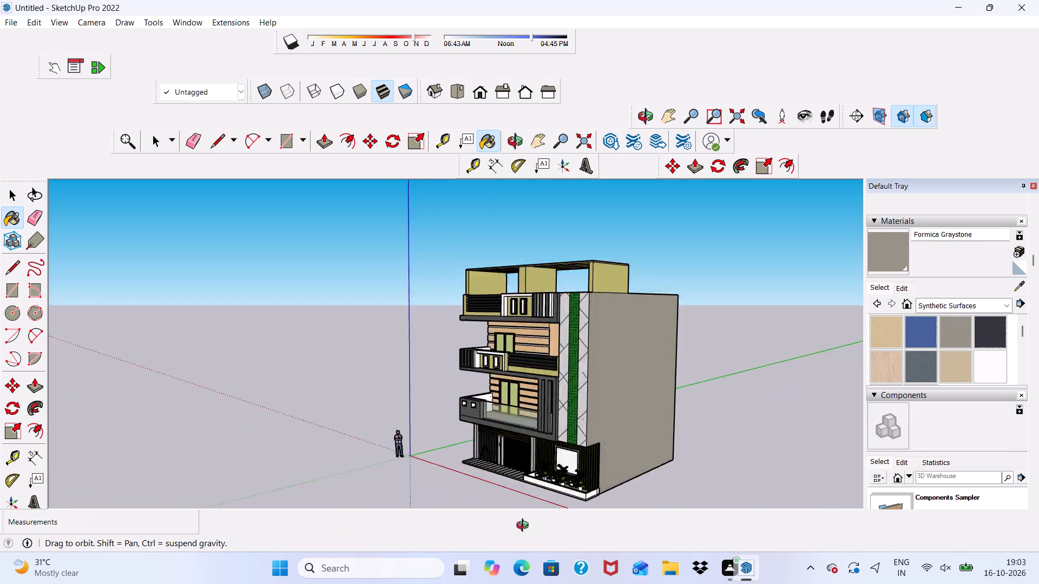
middle_drag(525, 527, 406, 534)
scroll(708, 468, up, 3)
scroll(710, 459, down, 4)
middle_drag(720, 437, 539, 473)
click(543, 472)
scroll(543, 472, down, 6)
middle_drag(658, 469, 462, 476)
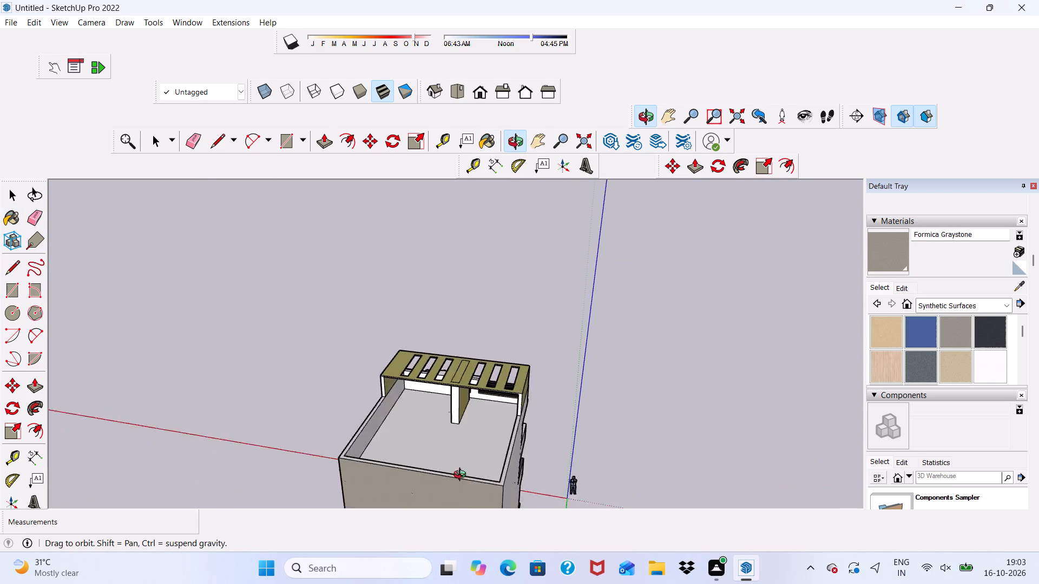
middle_drag(462, 476, 444, 472)
scroll(519, 429, up, 2)
click(492, 429)
Paint the roof terrace floor with Formica Speckled Grey.
scroll(492, 429, down, 5)
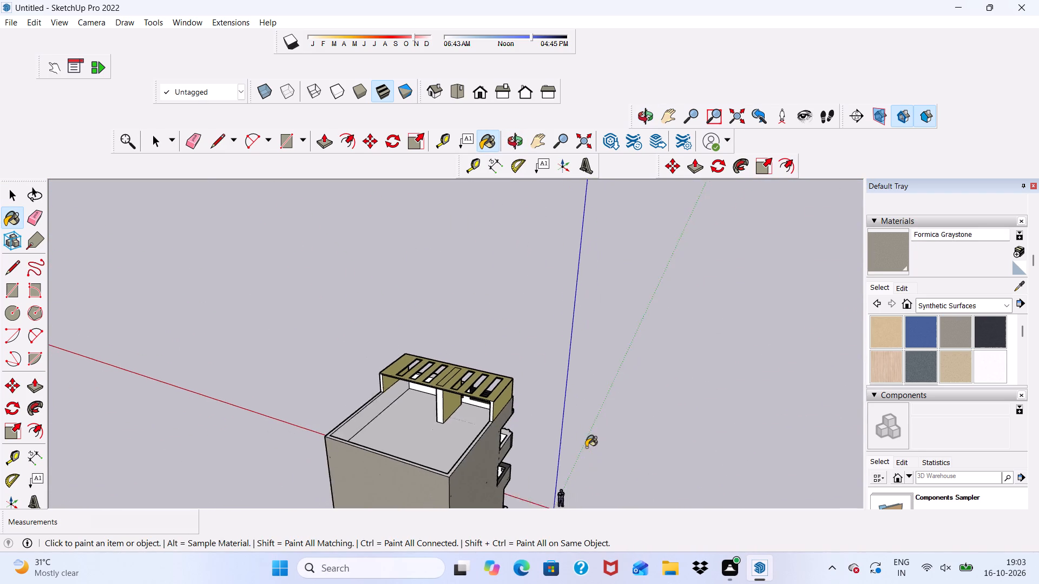
scroll(586, 447, down, 7)
scroll(769, 405, down, 6)
scroll(527, 452, up, 6)
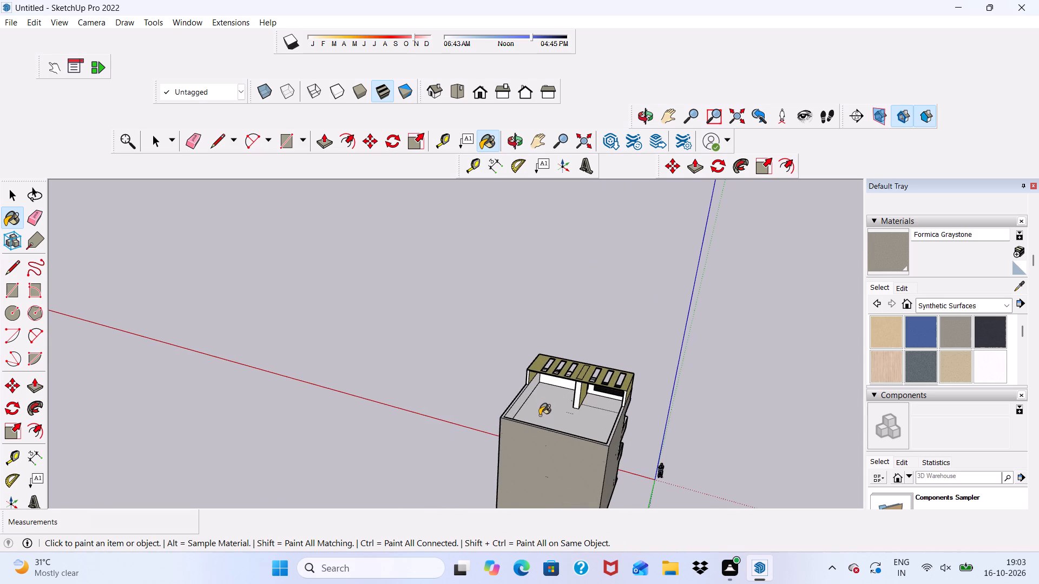
scroll(559, 405, up, 4)
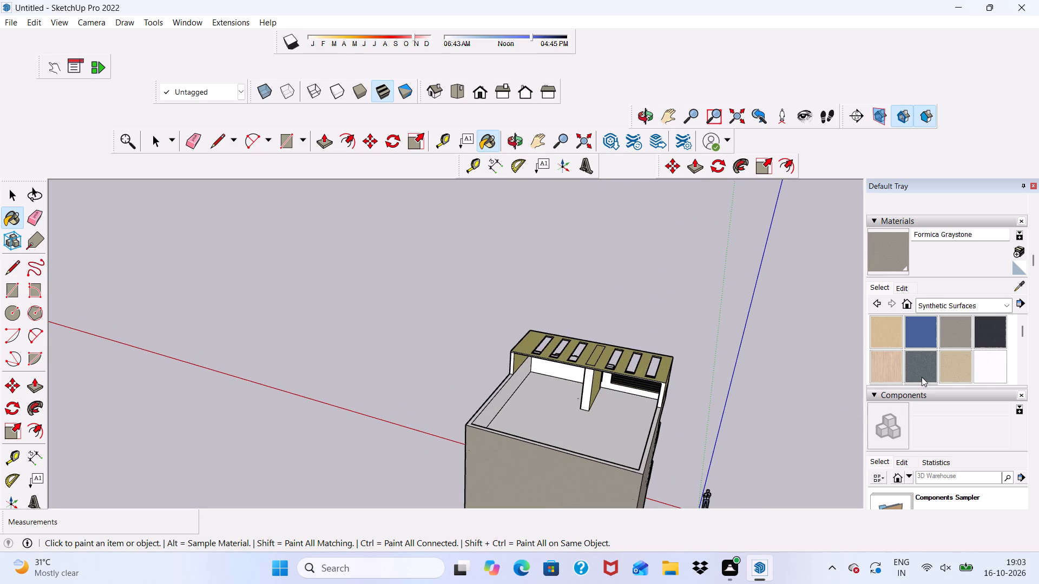
click(922, 369)
scroll(471, 508, up, 2)
click(583, 407)
scroll(591, 414, down, 4)
middle_drag(619, 434, 626, 436)
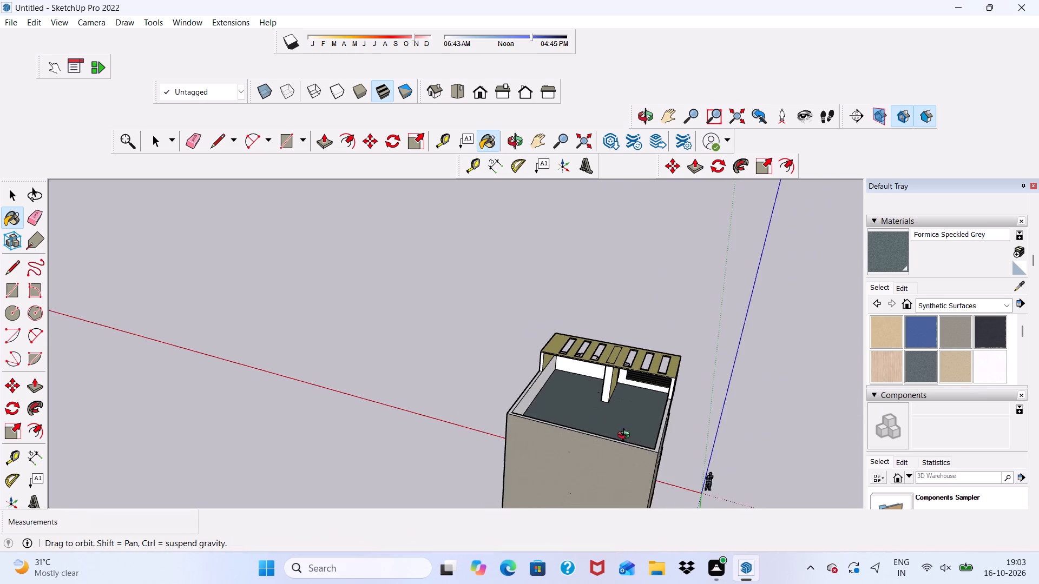
Paint the inner faces of one roof terrace side parapet and the front wall under the pergola with Formica Laminate Light.
middle_drag(626, 436, 723, 431)
click(889, 363)
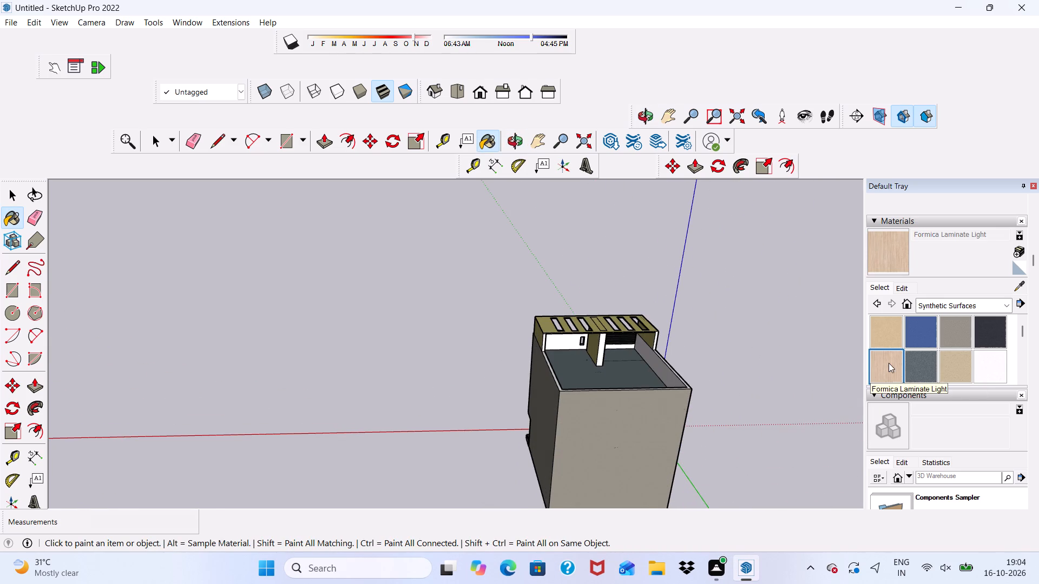
scroll(670, 365, up, 8)
click(657, 367)
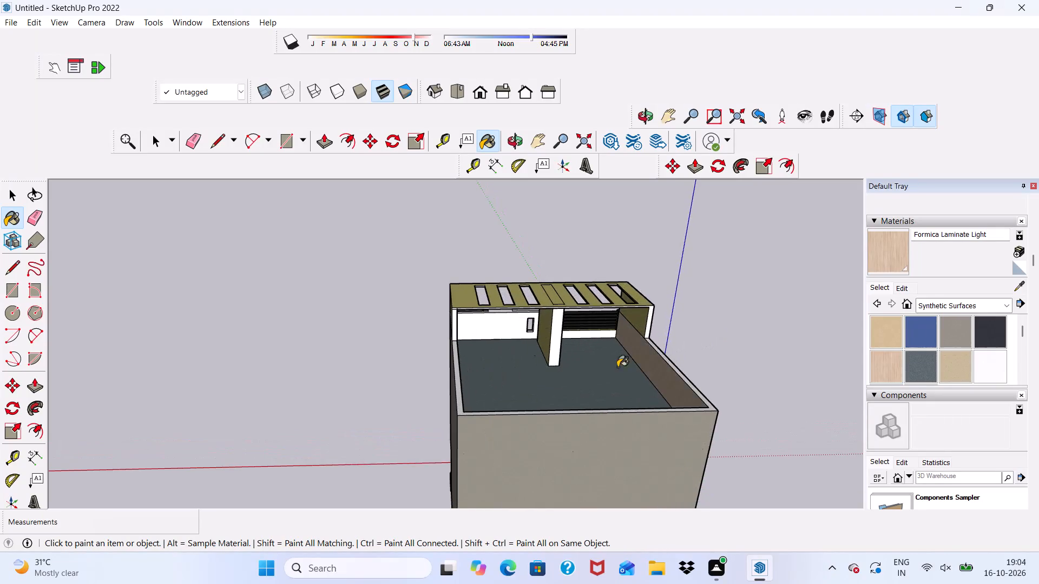
scroll(537, 339, up, 5)
scroll(584, 335, up, 5)
click(636, 331)
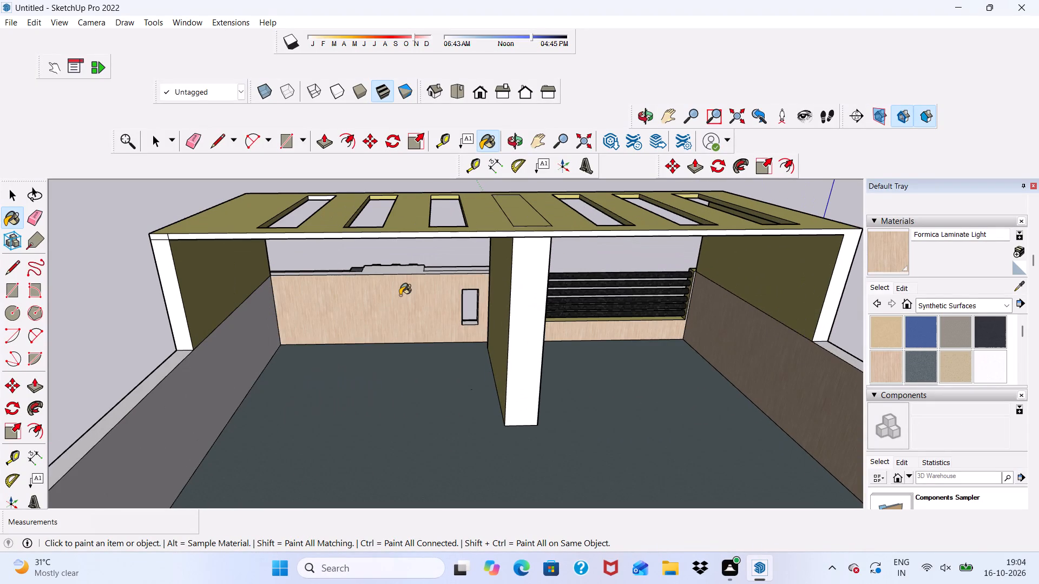
scroll(400, 297, down, 12)
middle_drag(645, 421, 523, 487)
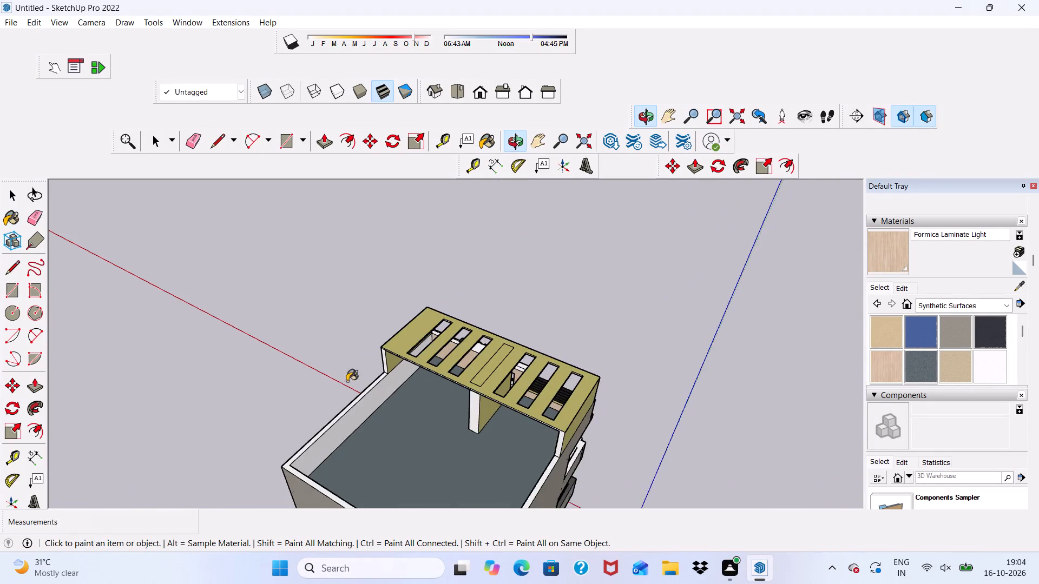
Paint the inner face of the remaining roof terrace side parapet with Formica Laminate Light.
scroll(333, 374, up, 3)
click(385, 401)
Paint the inner face of the rear roof terrace parapet and the parapet's top rim with Formica Laminate Light.
scroll(392, 399, down, 17)
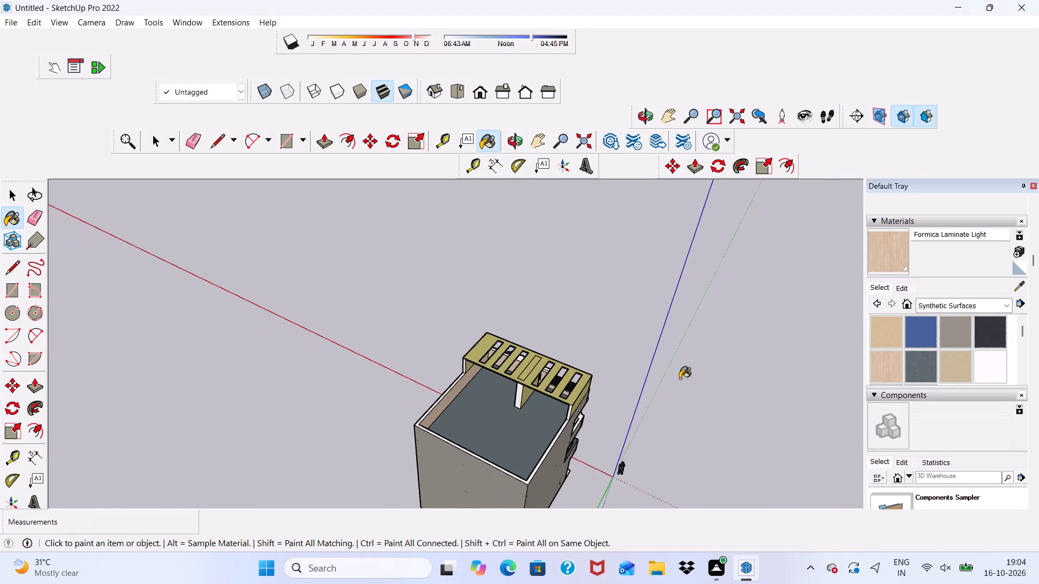
scroll(680, 379, down, 3)
scroll(653, 423, down, 4)
scroll(482, 479, down, 3)
middle_drag(522, 486, 343, 464)
scroll(321, 417, down, 11)
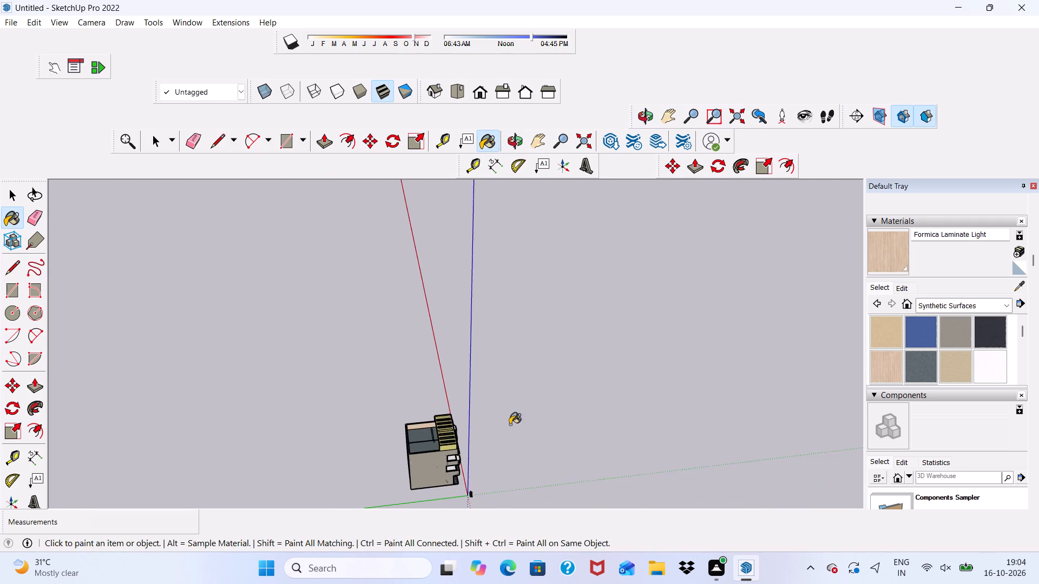
middle_drag(510, 424, 327, 428)
scroll(319, 418, down, 4)
scroll(396, 414, up, 5)
scroll(397, 369, down, 9)
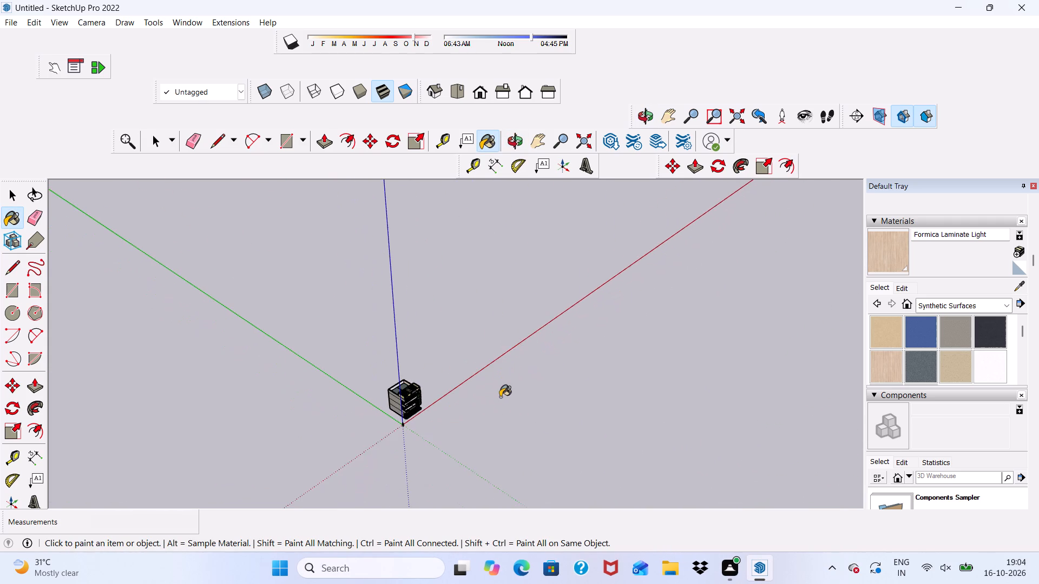
middle_drag(470, 412, 400, 401)
scroll(385, 371, up, 20)
scroll(385, 371, up, 1)
scroll(406, 402, down, 3)
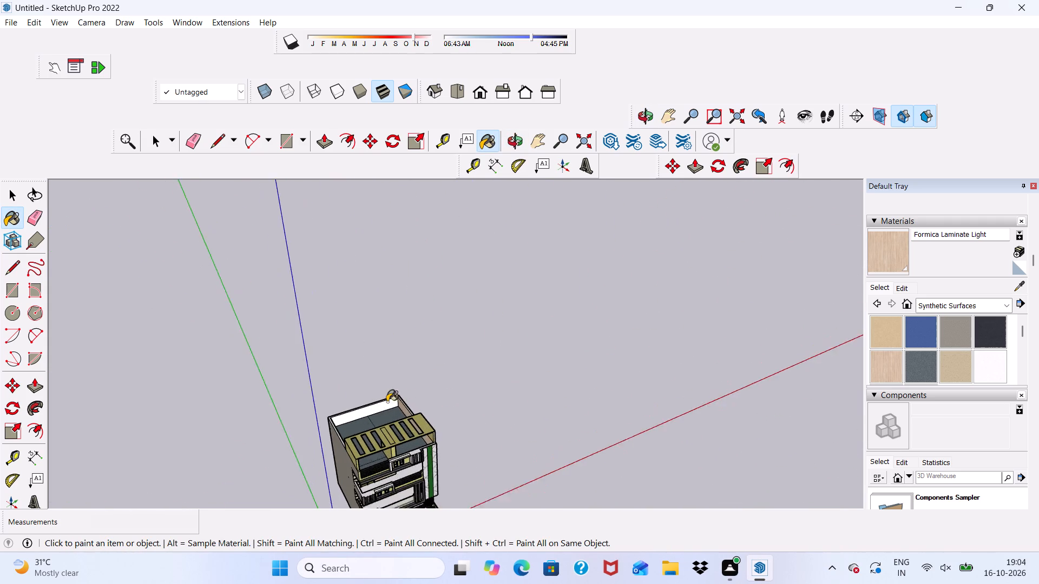
scroll(371, 401, up, 4)
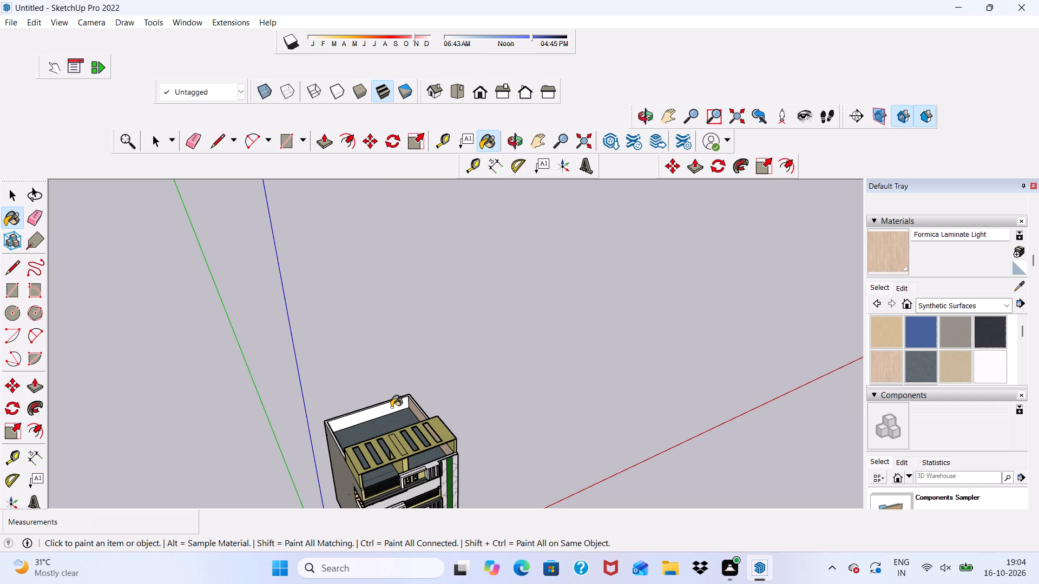
click(391, 407)
scroll(397, 374, down, 6)
scroll(441, 436, up, 18)
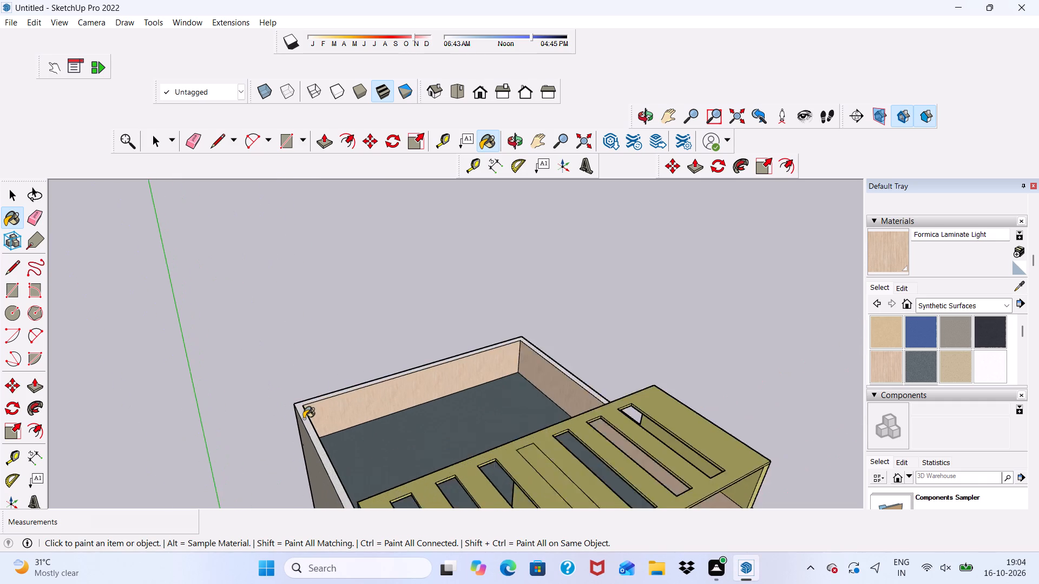
scroll(304, 419, up, 2)
click(301, 409)
Examine the house's front facade, side wall and balconies from several angles to check which surfaces still need a material.
scroll(315, 384, down, 12)
scroll(512, 353, up, 1)
scroll(514, 349, down, 3)
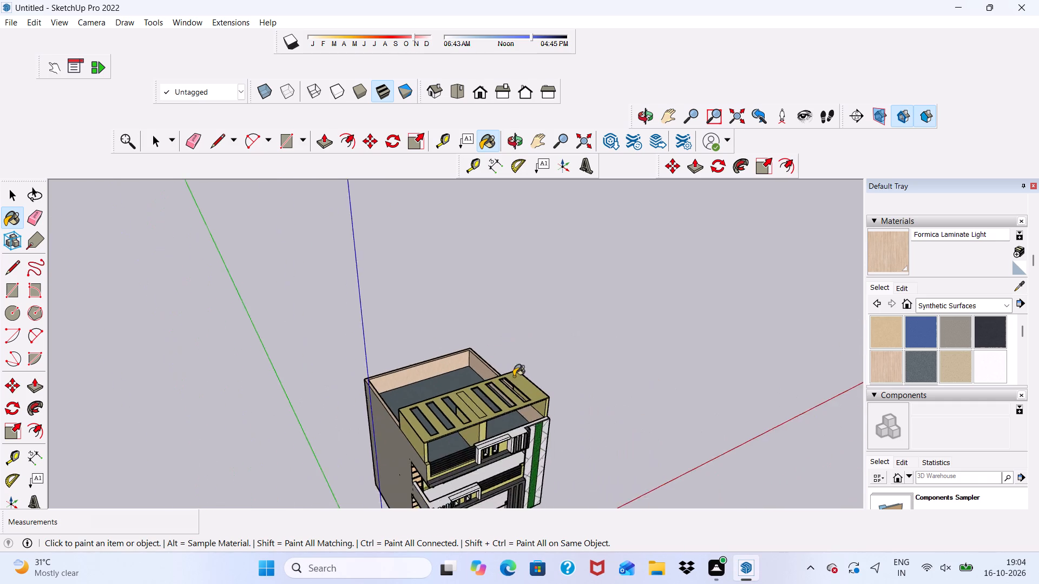
scroll(514, 376, down, 2)
middle_drag(524, 429, 458, 314)
scroll(468, 337, down, 8)
scroll(560, 443, up, 6)
scroll(521, 393, down, 5)
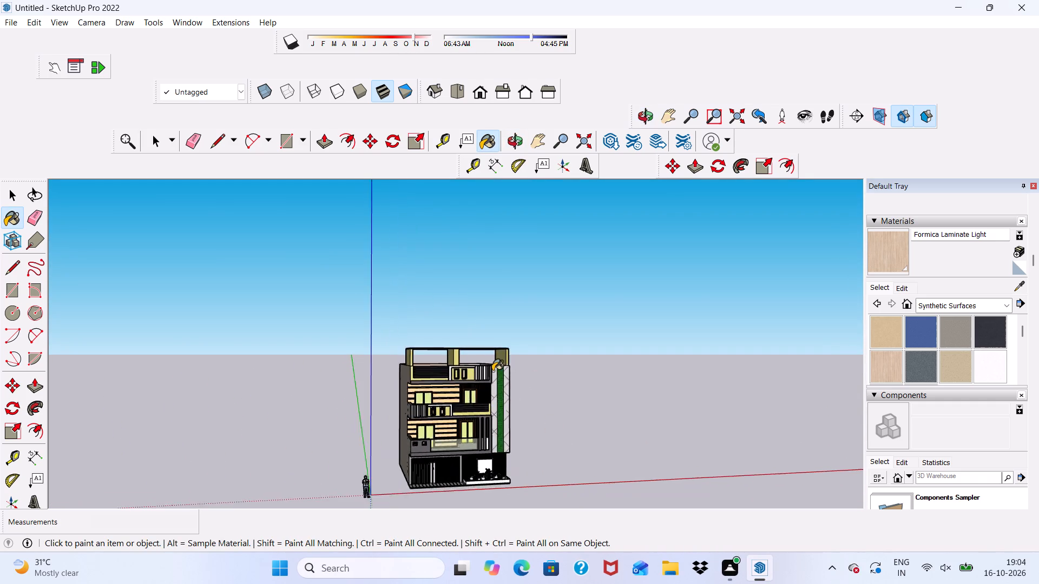
scroll(492, 371, down, 1)
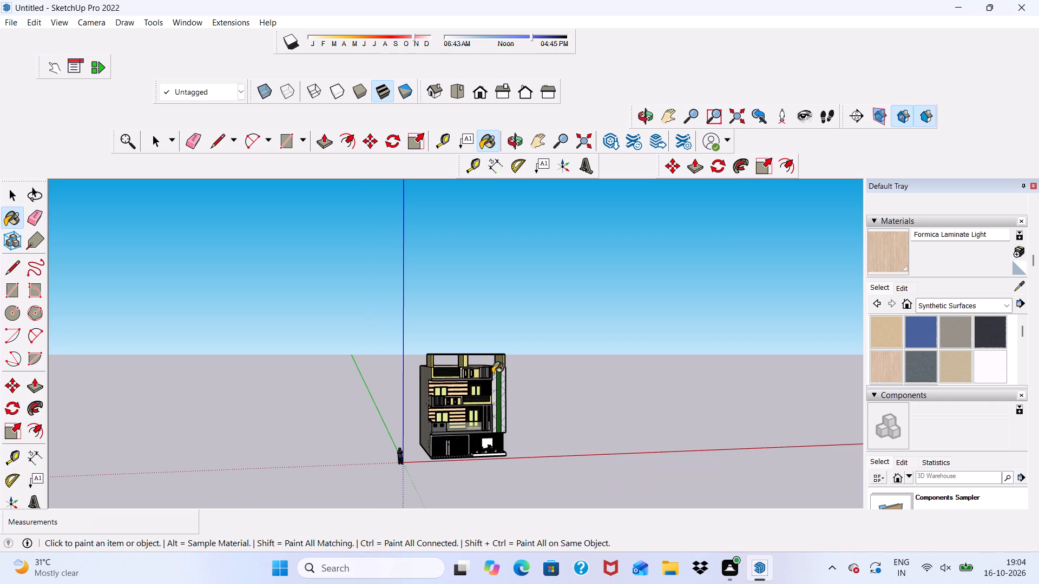
scroll(492, 374, up, 3)
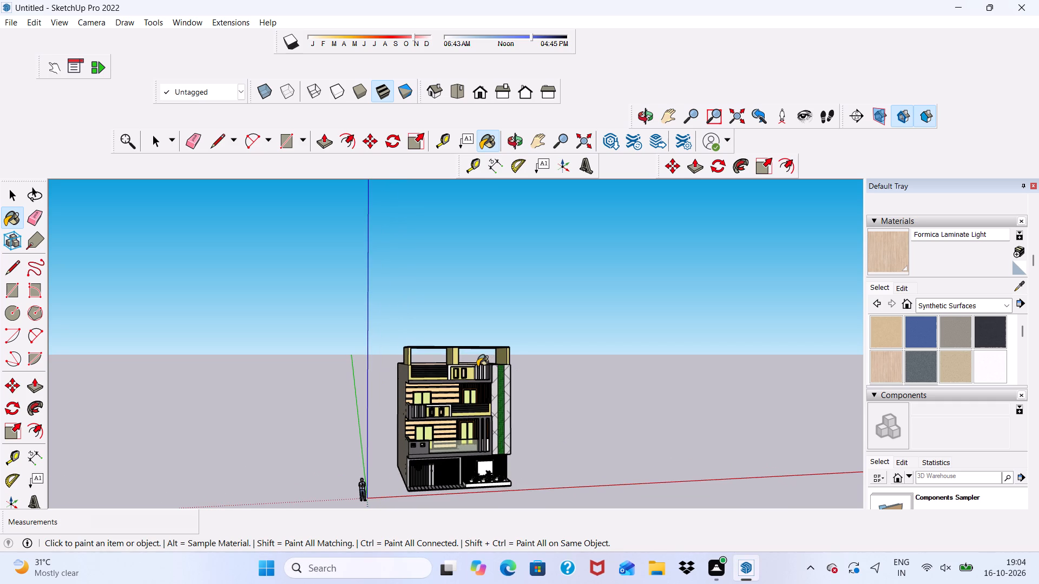
scroll(477, 367, down, 6)
scroll(468, 360, up, 3)
scroll(442, 337, down, 3)
key(space)
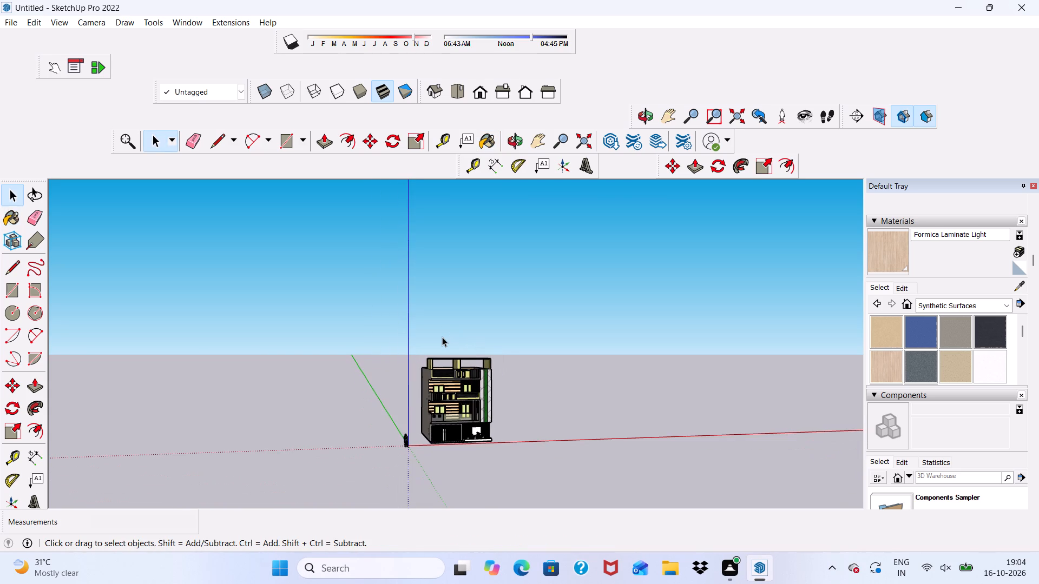
scroll(359, 275, up, 3)
scroll(469, 403, up, 7)
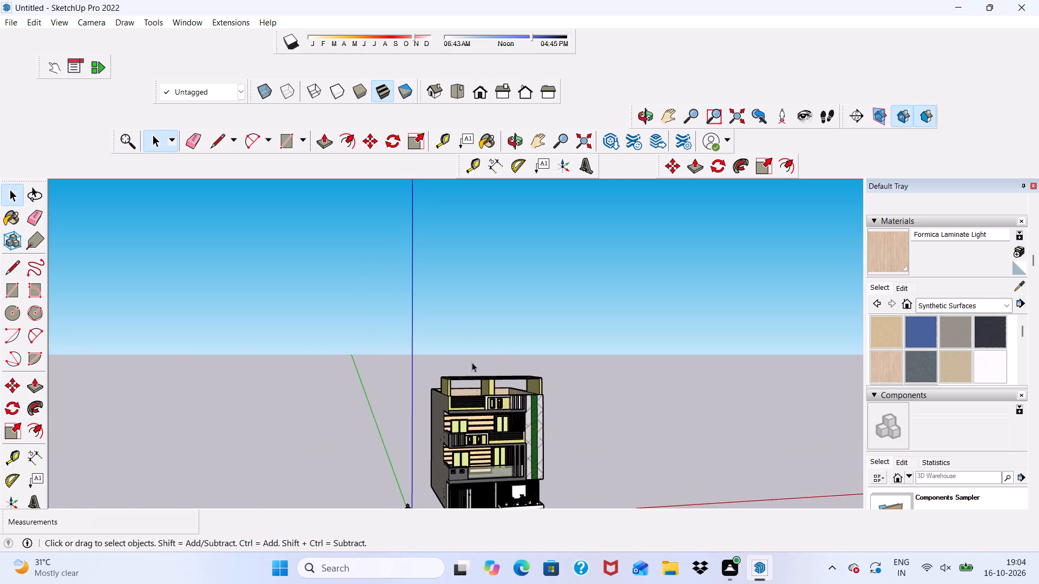
scroll(472, 329, down, 4)
scroll(534, 311, up, 1)
middle_drag(534, 311, 347, 339)
scroll(413, 317, up, 3)
scroll(416, 309, down, 6)
scroll(525, 444, up, 5)
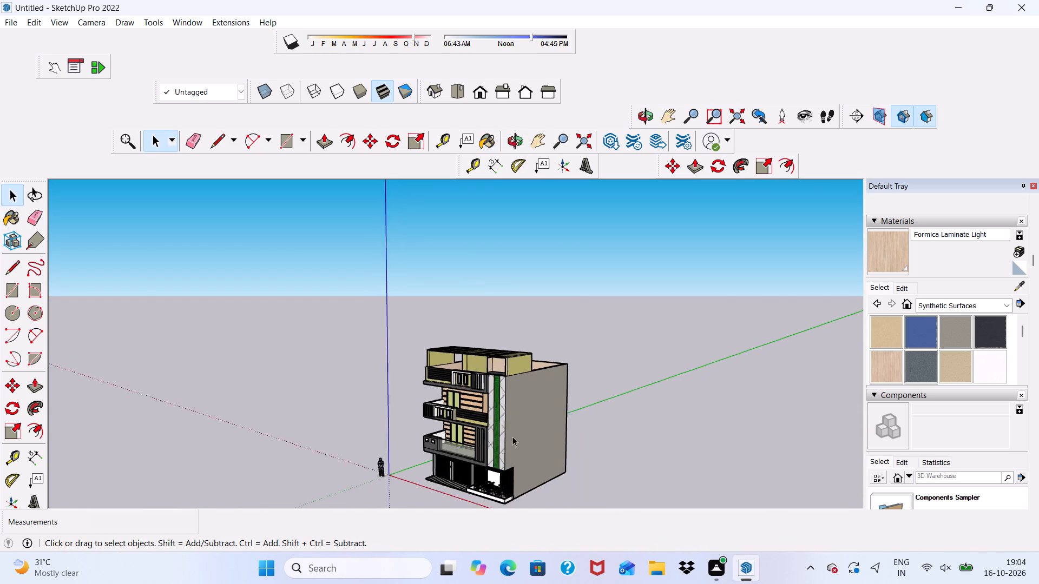
scroll(472, 357, down, 12)
scroll(444, 369, up, 14)
middle_drag(432, 355, 579, 297)
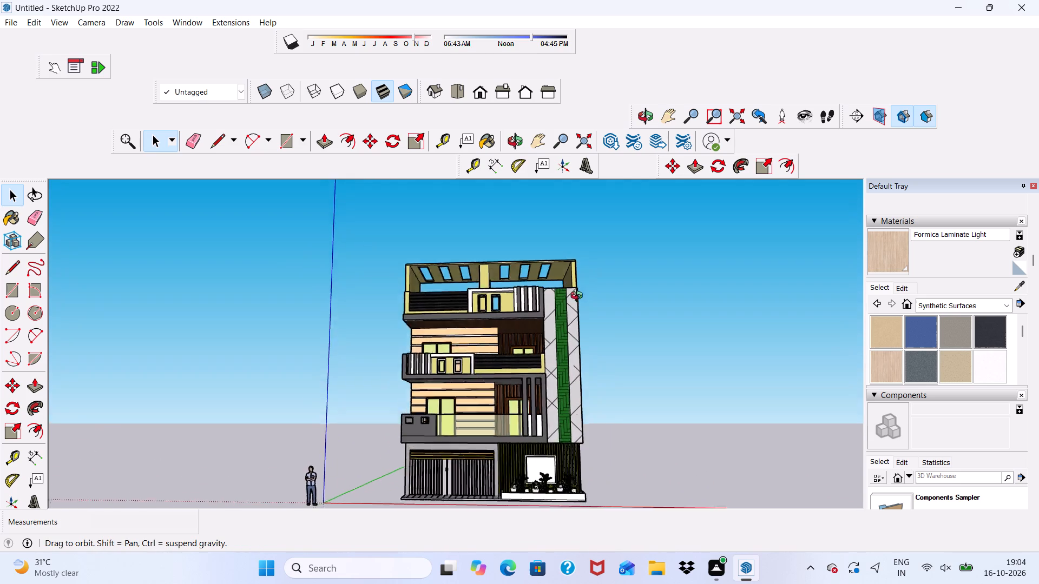
middle_drag(579, 297, 587, 294)
scroll(508, 265, down, 5)
scroll(465, 306, down, 5)
scroll(489, 365, up, 2)
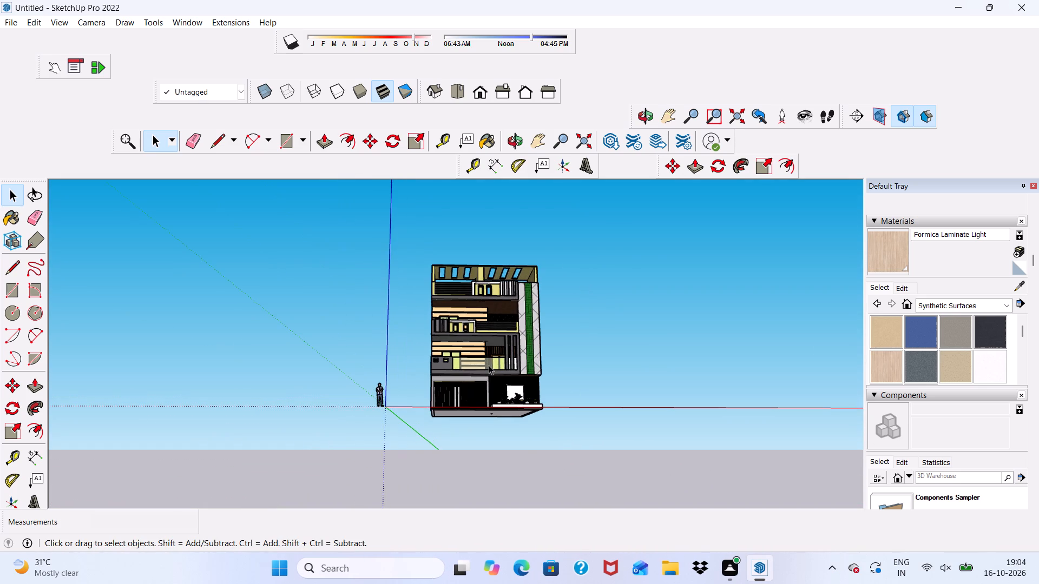
scroll(493, 361, down, 2)
scroll(494, 336, up, 1)
scroll(494, 336, down, 1)
middle_drag(494, 336, 482, 429)
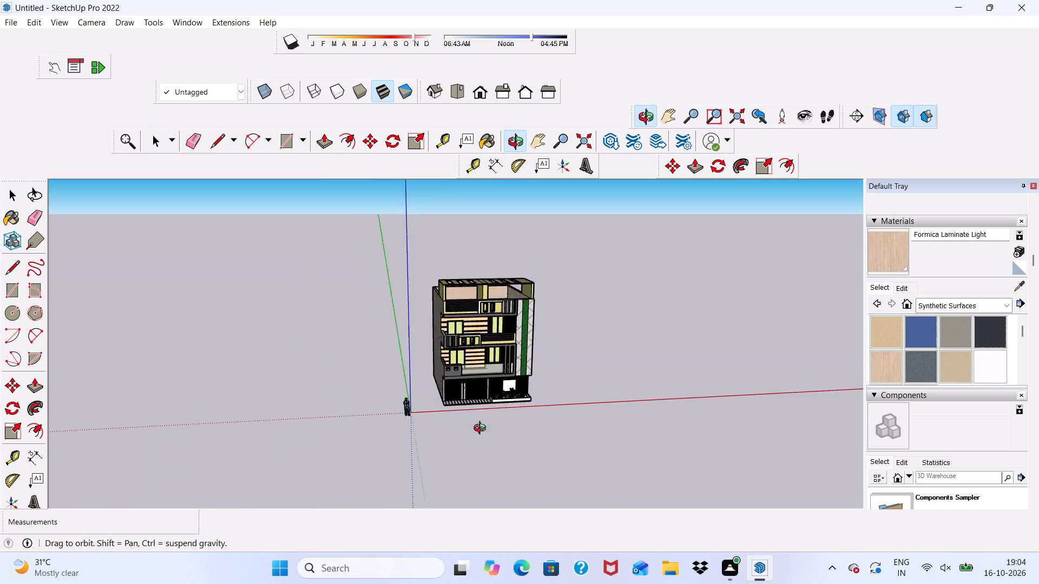
middle_drag(482, 429, 466, 429)
scroll(481, 376, up, 7)
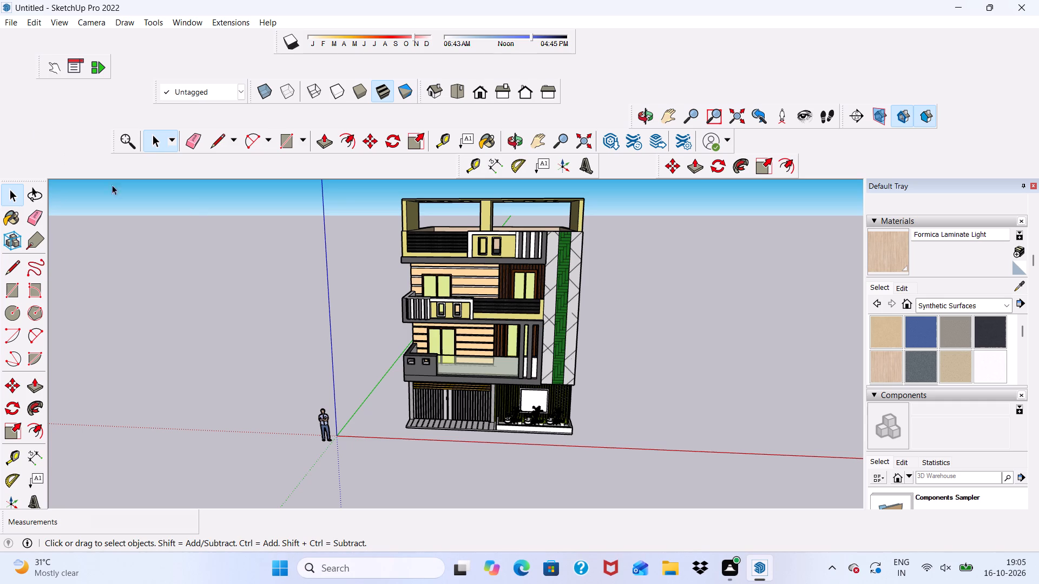
scroll(505, 294, up, 9)
scroll(507, 332, down, 1)
scroll(507, 332, up, 7)
scroll(507, 332, down, 3)
middle_drag(510, 336, 561, 290)
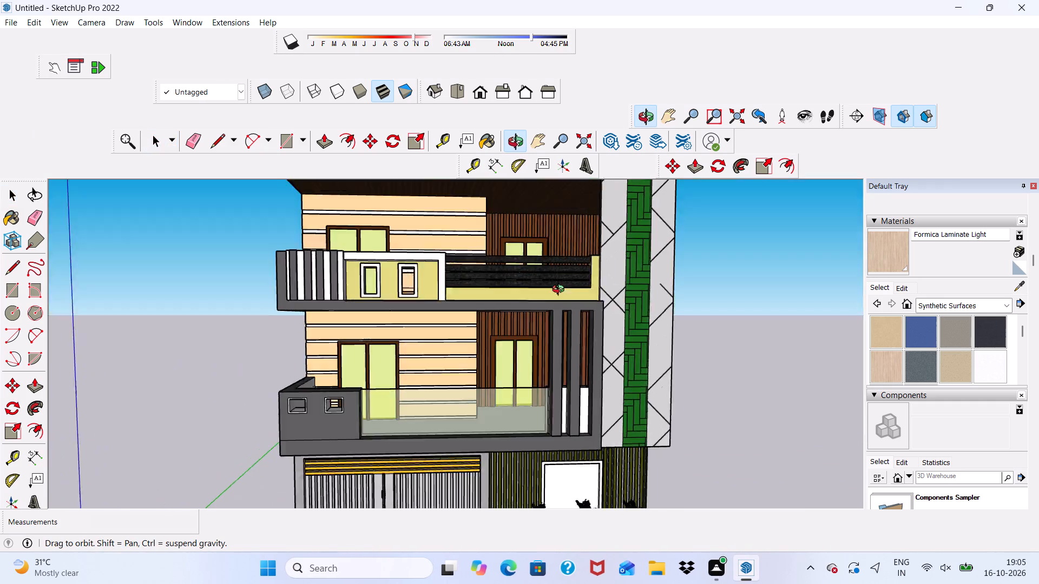
middle_drag(561, 290, 495, 312)
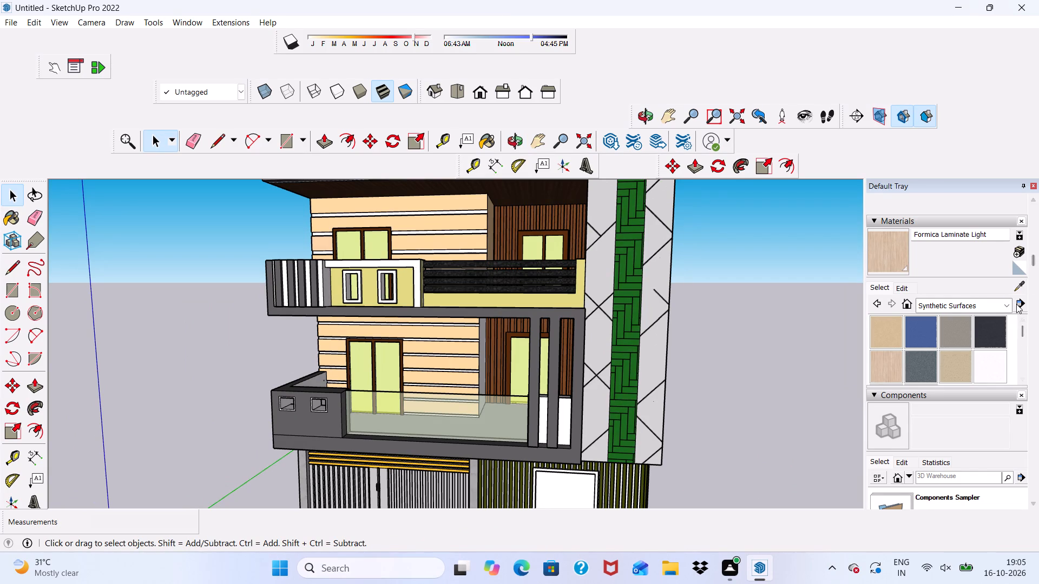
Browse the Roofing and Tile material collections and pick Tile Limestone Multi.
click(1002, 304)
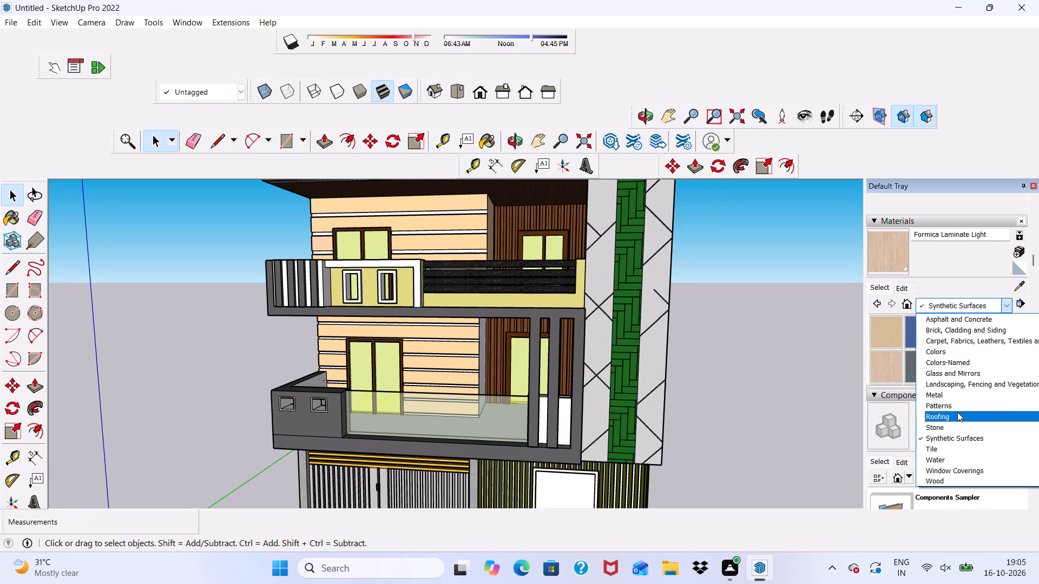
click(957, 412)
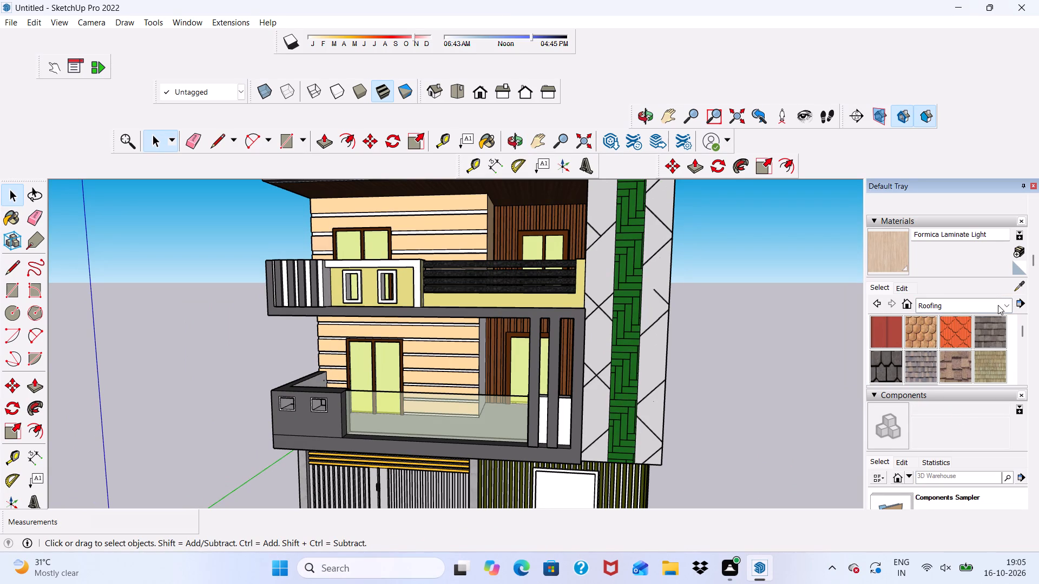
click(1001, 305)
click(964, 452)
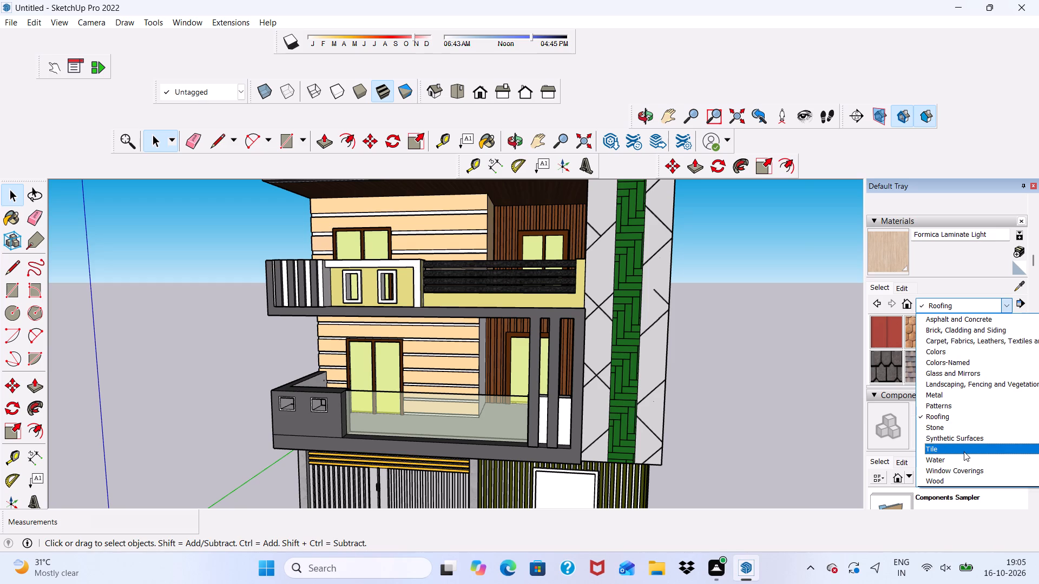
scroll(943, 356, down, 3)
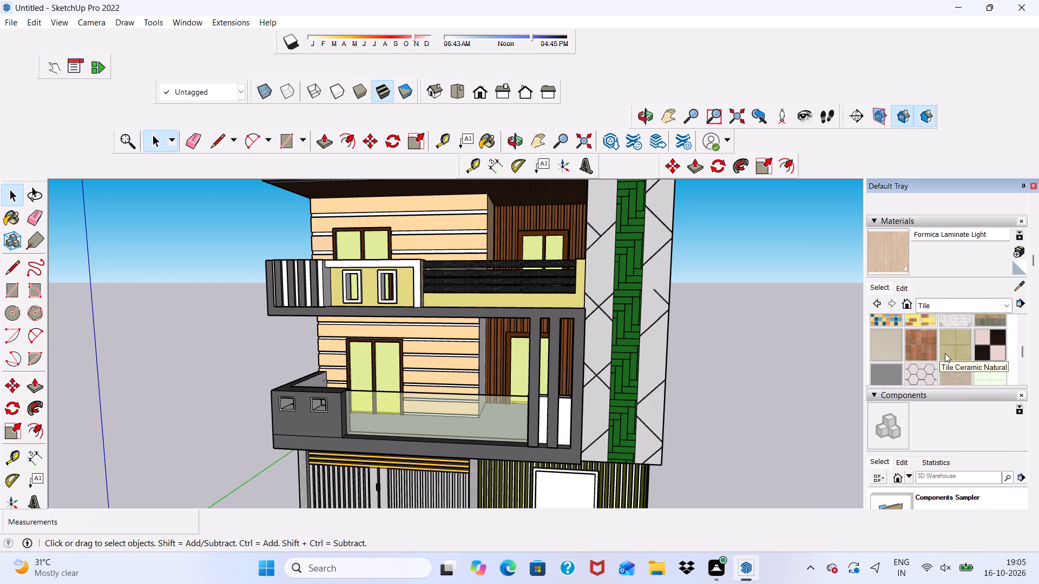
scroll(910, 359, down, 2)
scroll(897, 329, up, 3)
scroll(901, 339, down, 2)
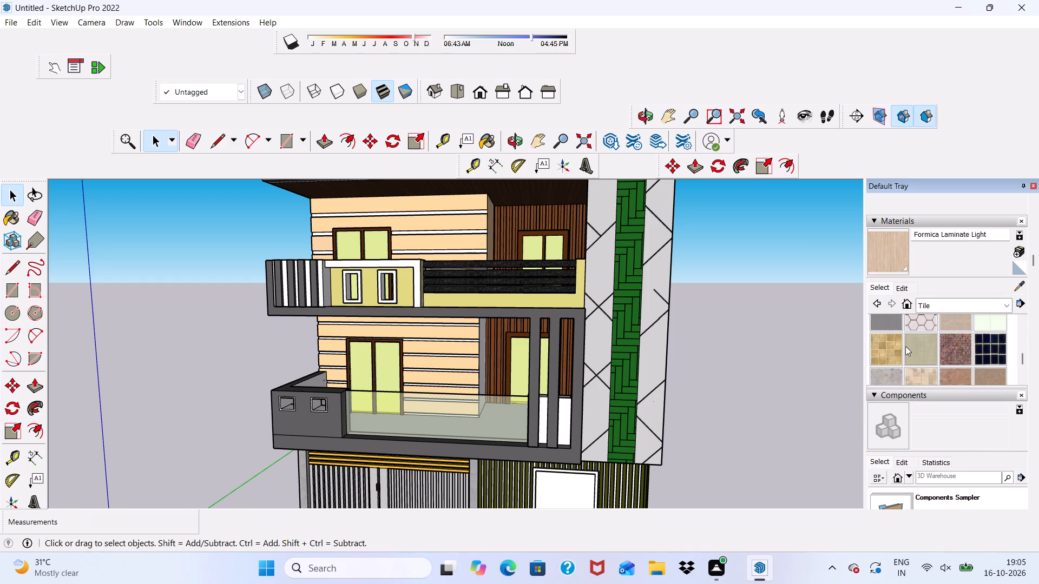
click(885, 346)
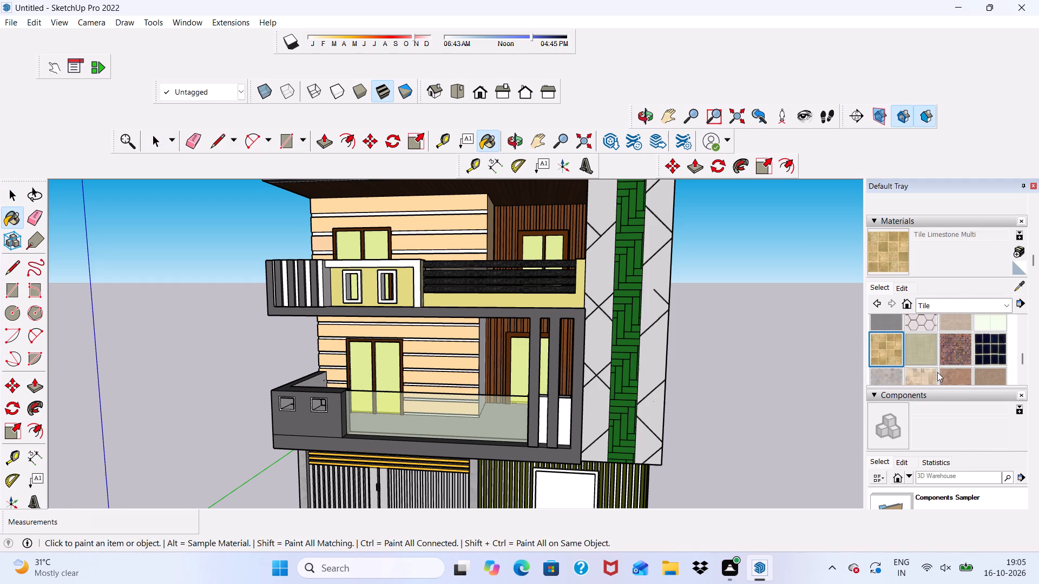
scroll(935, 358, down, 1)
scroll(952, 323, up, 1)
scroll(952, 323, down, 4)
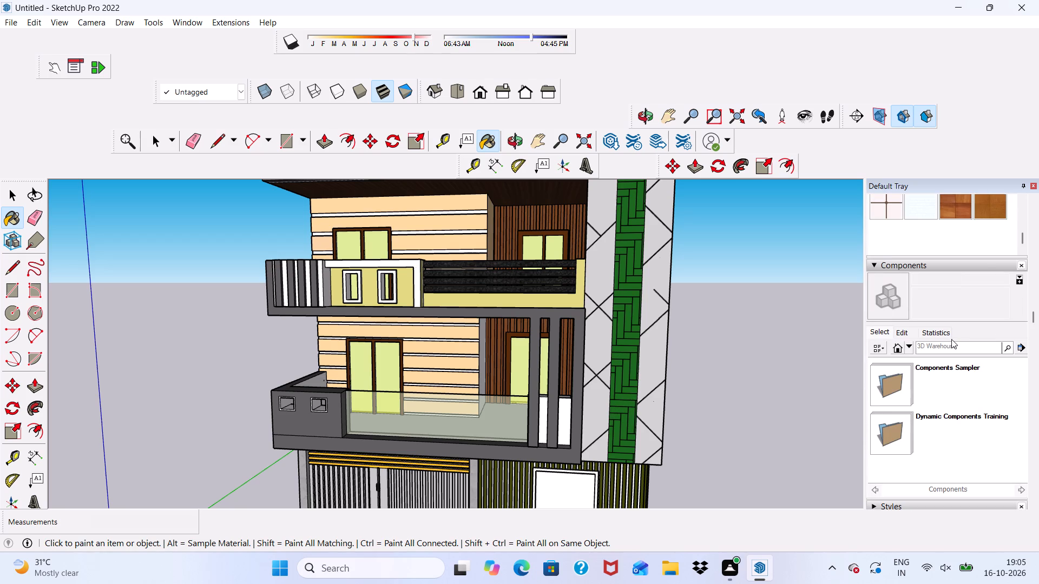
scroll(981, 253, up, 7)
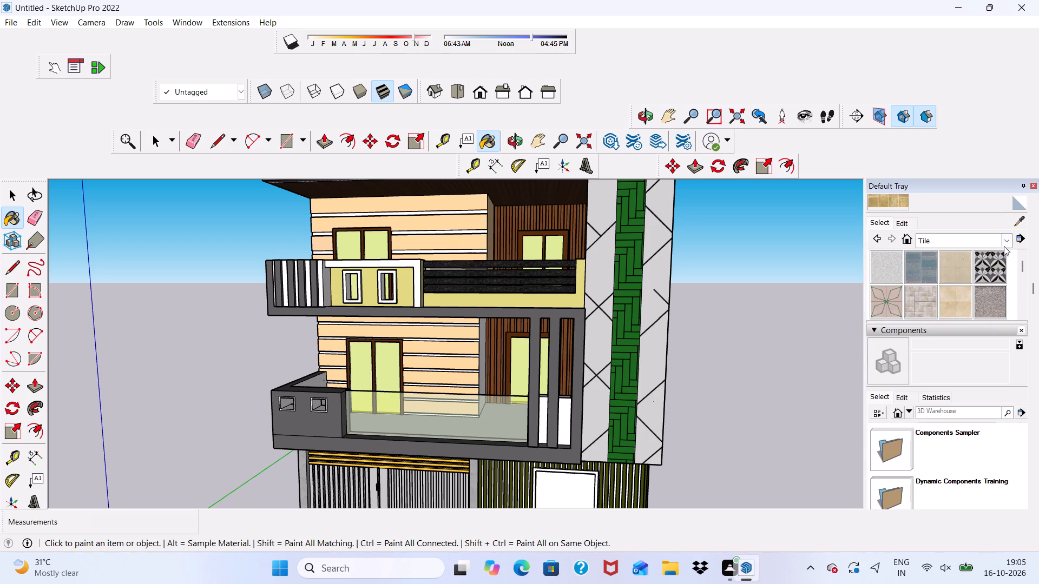
Paint the floor of the lower balcony behind the glass railing with Carrera Marble from the Stone collection.
click(1005, 240)
click(963, 367)
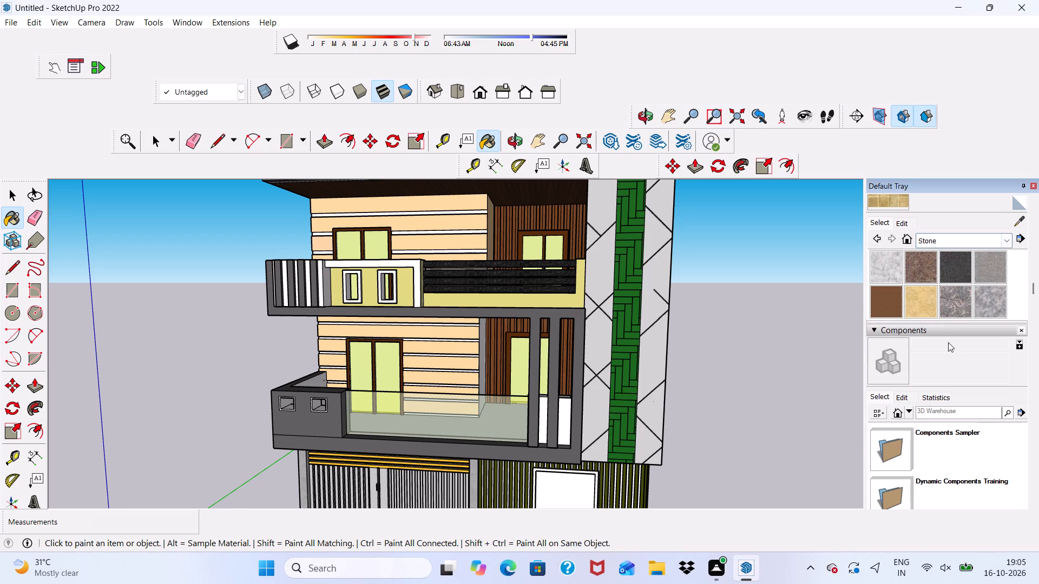
click(893, 264)
scroll(667, 362, up, 2)
scroll(547, 400, down, 3)
scroll(397, 456, up, 4)
scroll(412, 378, down, 1)
middle_drag(412, 378, 394, 444)
scroll(392, 395, up, 2)
click(397, 387)
Paint the floor of the balcony above, behind the dark horizontal railing, with Stone Marble.
scroll(501, 401, up, 4)
scroll(511, 407, down, 3)
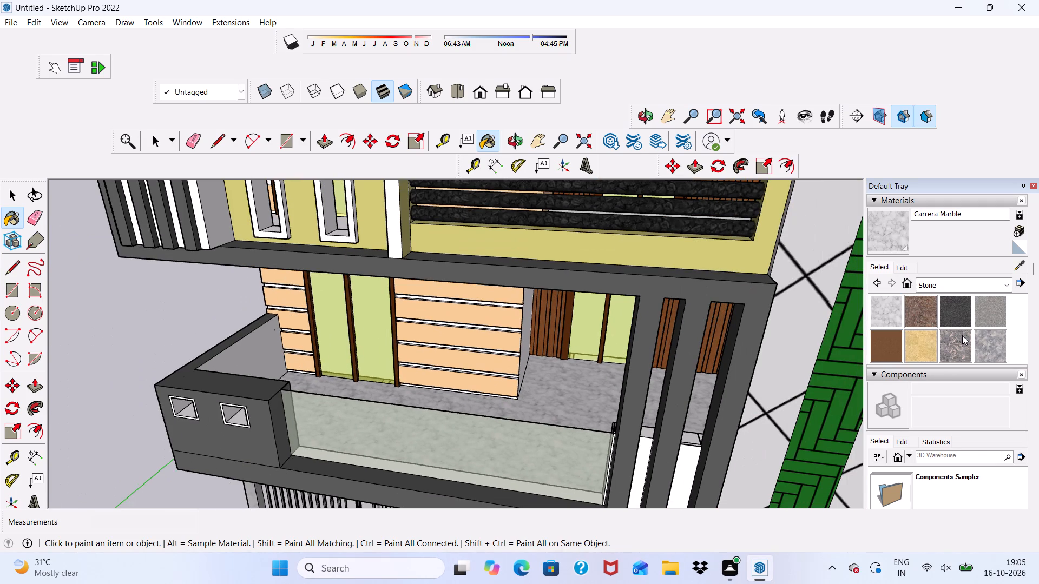
click(963, 336)
scroll(515, 388, down, 3)
scroll(423, 419, up, 1)
scroll(423, 419, down, 4)
scroll(466, 294, up, 6)
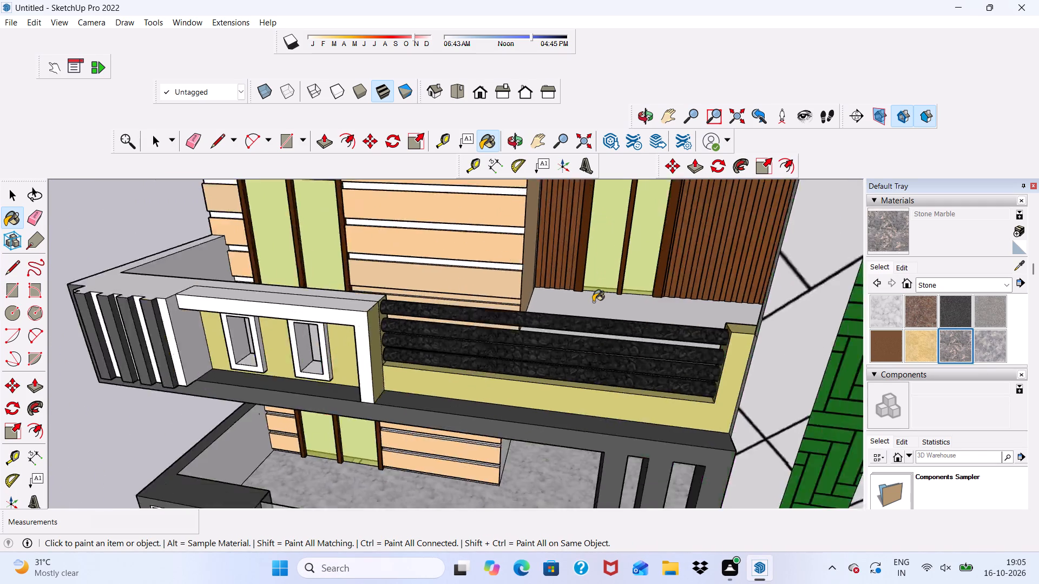
scroll(593, 302, up, 2)
click(593, 302)
Examine the front facade, the balcony undersides and the side wall from several angles.
scroll(600, 340, down, 7)
middle_drag(610, 369, 664, 242)
scroll(678, 243, up, 1)
scroll(601, 343, down, 2)
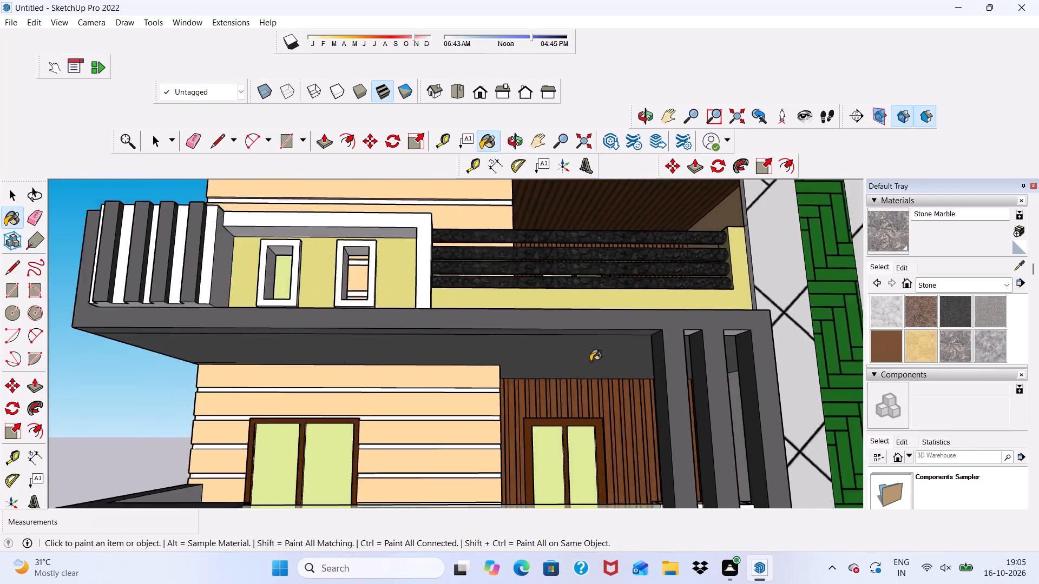
scroll(590, 361, down, 3)
middle_drag(588, 376, 675, 376)
scroll(465, 417, down, 11)
middle_drag(490, 461, 468, 501)
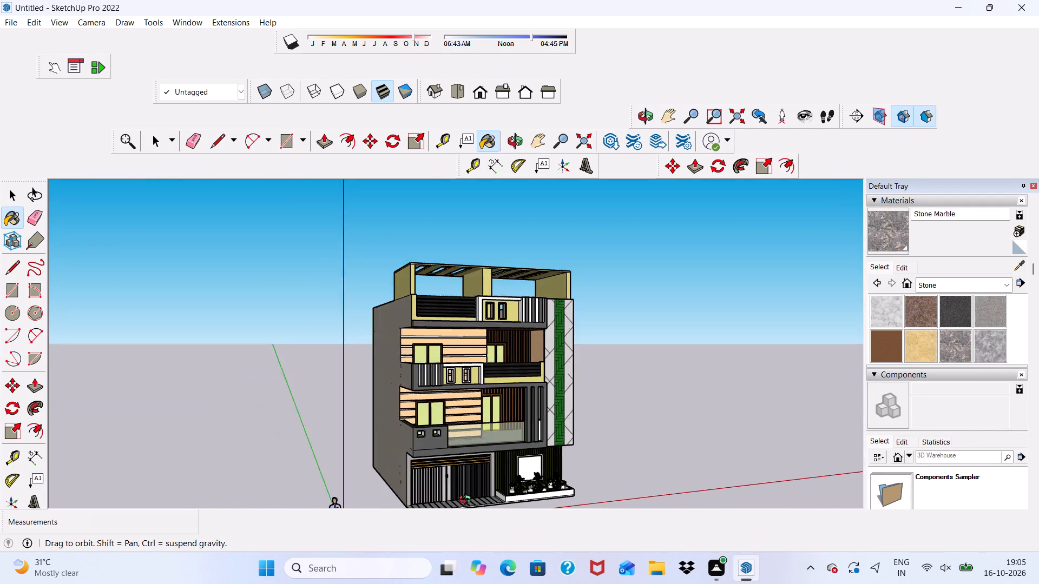
middle_drag(468, 501, 456, 510)
scroll(360, 399, down, 6)
middle_click(446, 486)
scroll(443, 401, down, 3)
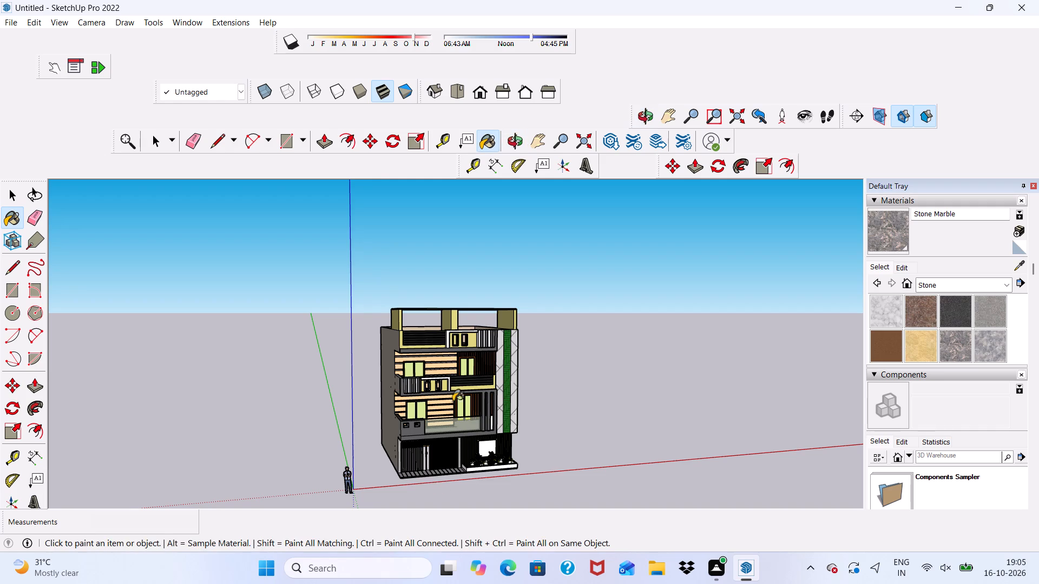
scroll(453, 401, down, 2)
middle_drag(488, 418, 358, 391)
scroll(386, 416, up, 19)
scroll(398, 372, up, 6)
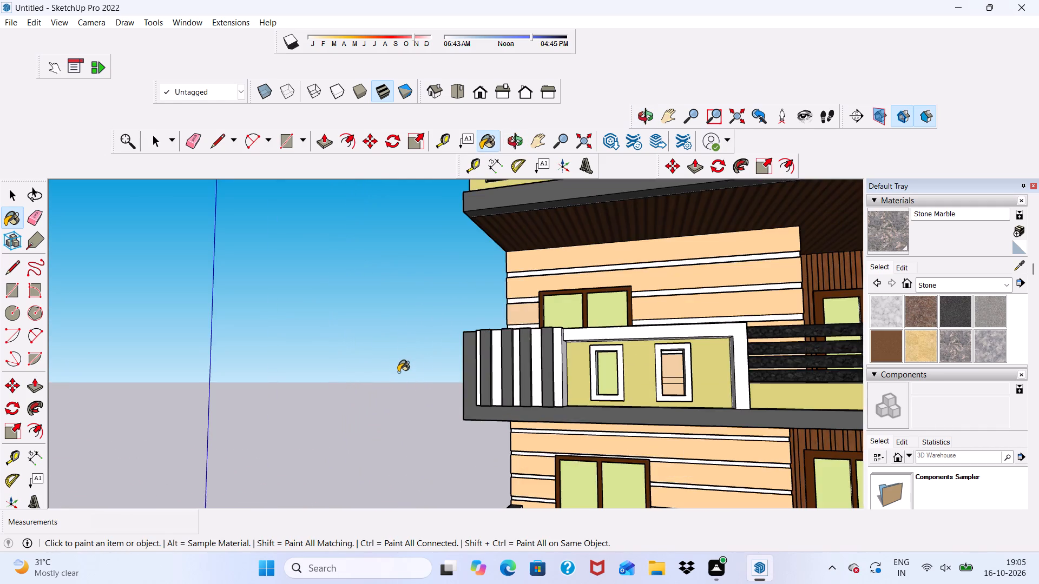
middle_drag(398, 372, 581, 409)
scroll(468, 374, down, 11)
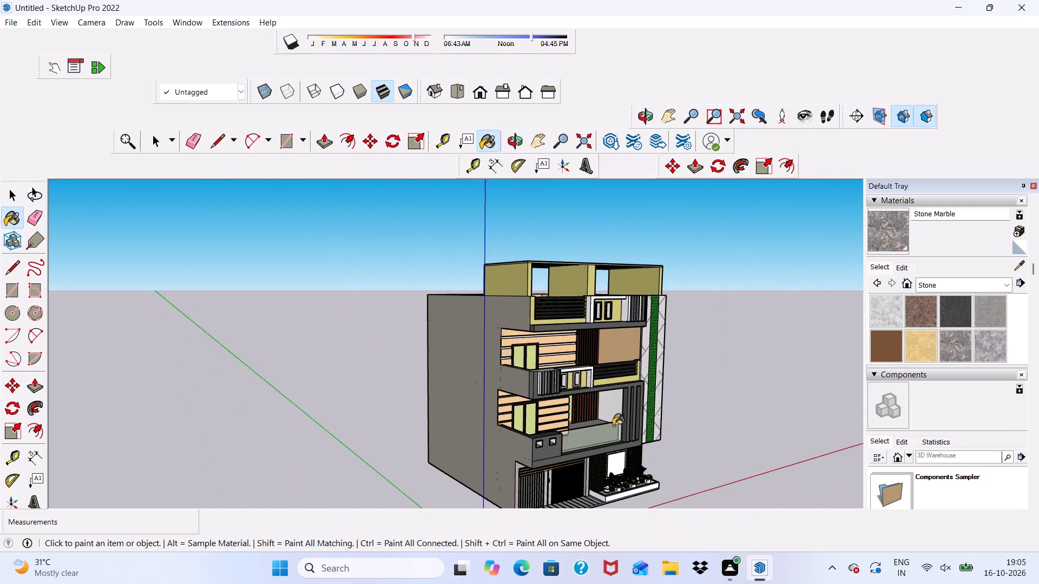
Examine the finished front facade as a whole and up close, from the roof frame down to the balconies, shutter and planter.
middle_drag(588, 417, 415, 398)
scroll(415, 398, up, 1)
scroll(415, 398, down, 6)
middle_drag(460, 426, 540, 402)
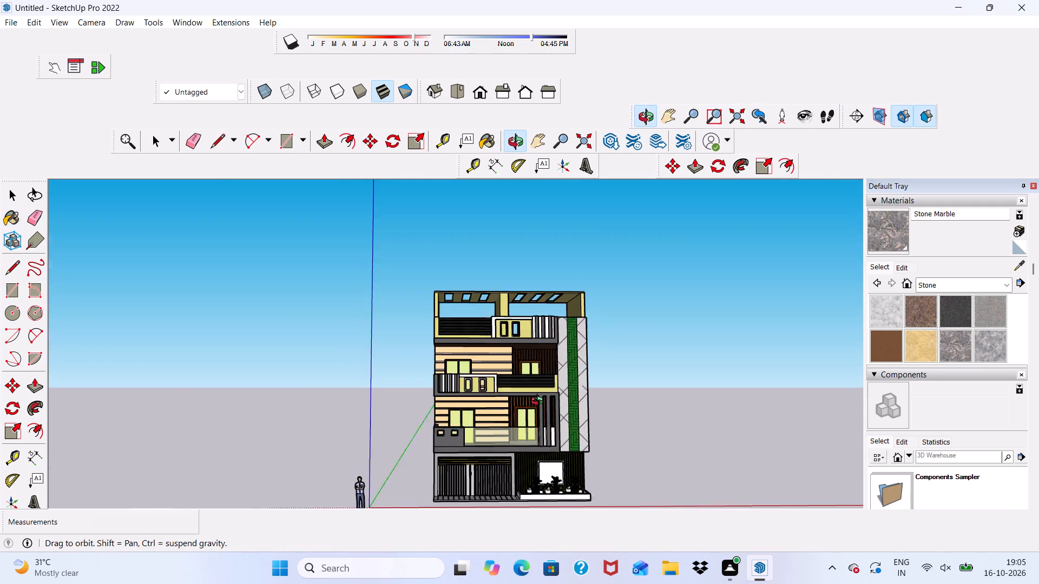
middle_drag(540, 402, 557, 410)
scroll(569, 435, up, 12)
scroll(720, 433, down, 2)
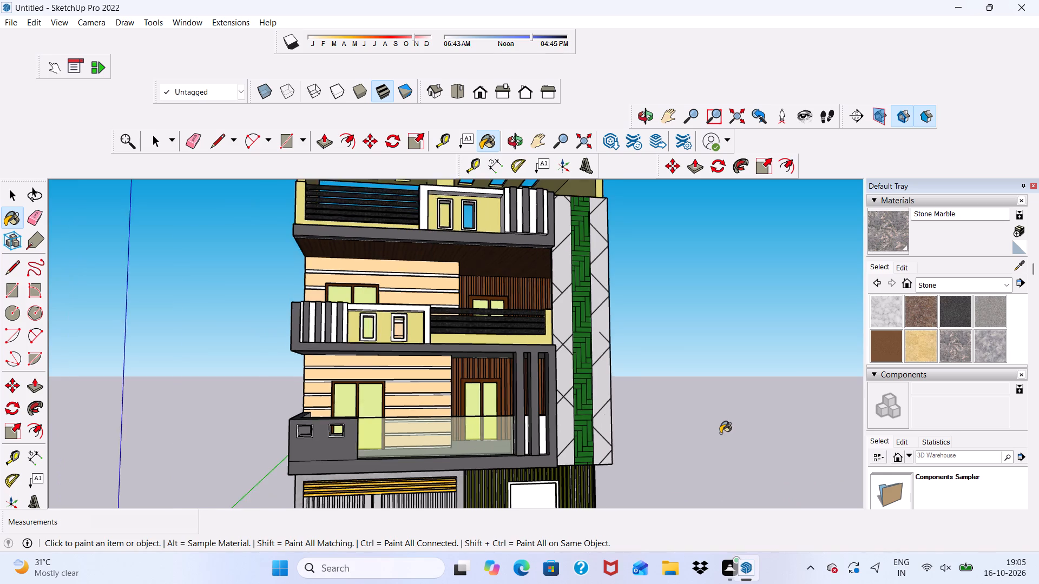
key(space)
scroll(613, 407, down, 9)
middle_drag(587, 480, 527, 474)
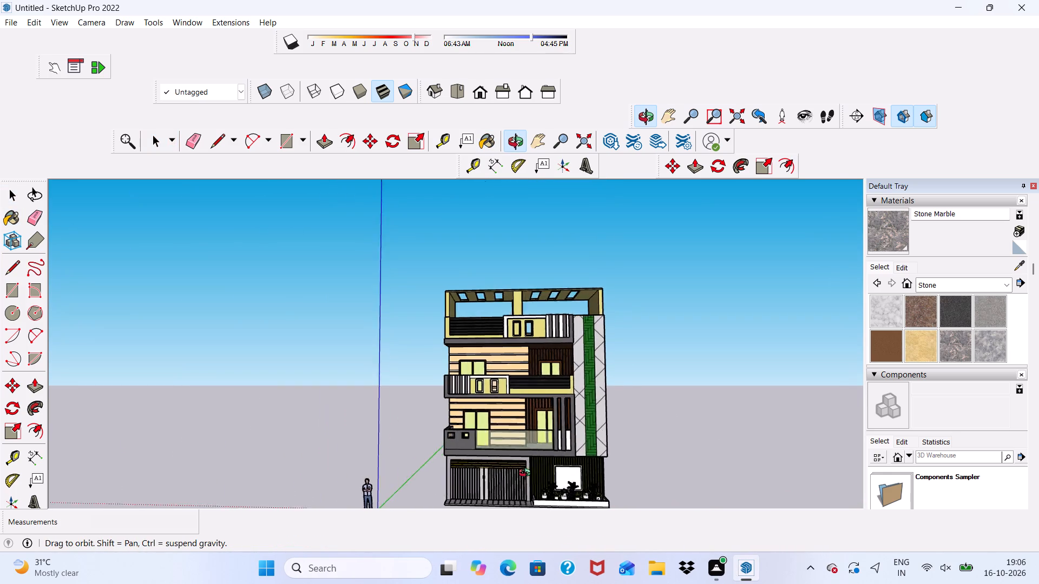
middle_drag(527, 474, 567, 512)
scroll(567, 512, up, 10)
scroll(509, 455, down, 4)
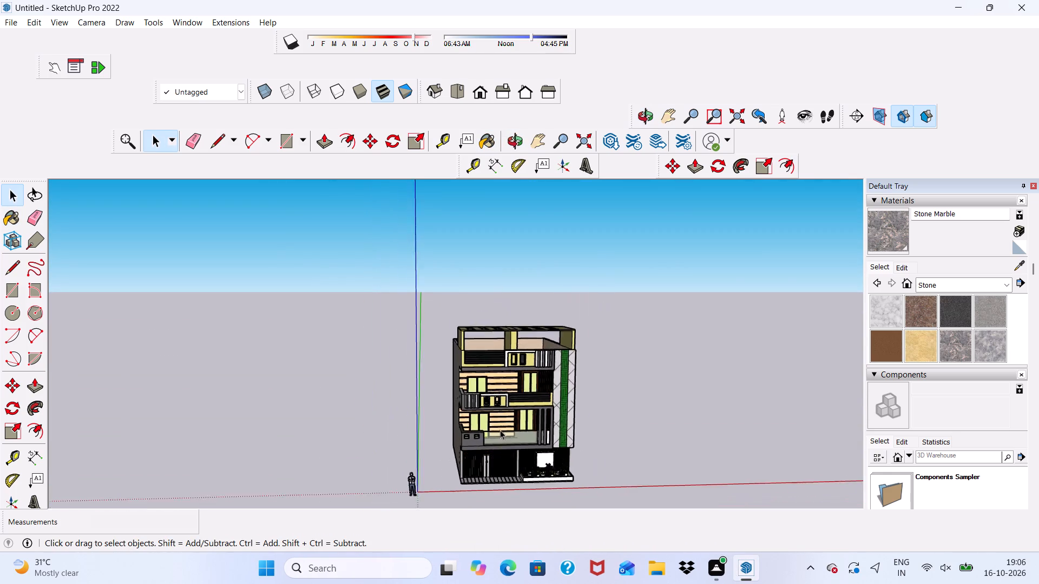
scroll(500, 430, up, 20)
scroll(500, 430, up, 4)
scroll(0, 135, up, 1)
scroll(195, 288, down, 8)
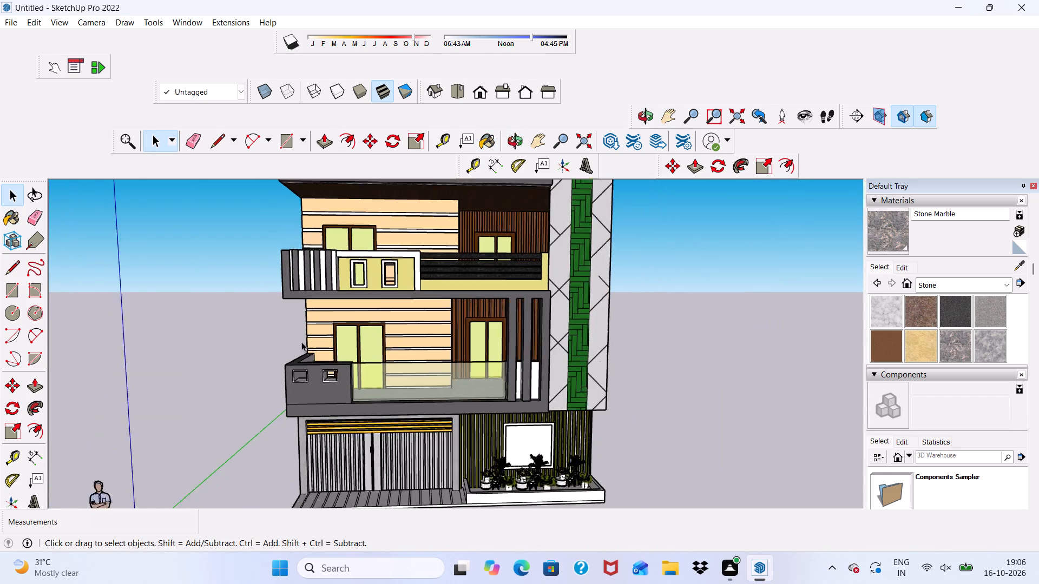
scroll(301, 342, down, 2)
scroll(328, 363, up, 1)
middle_drag(329, 365, 334, 345)
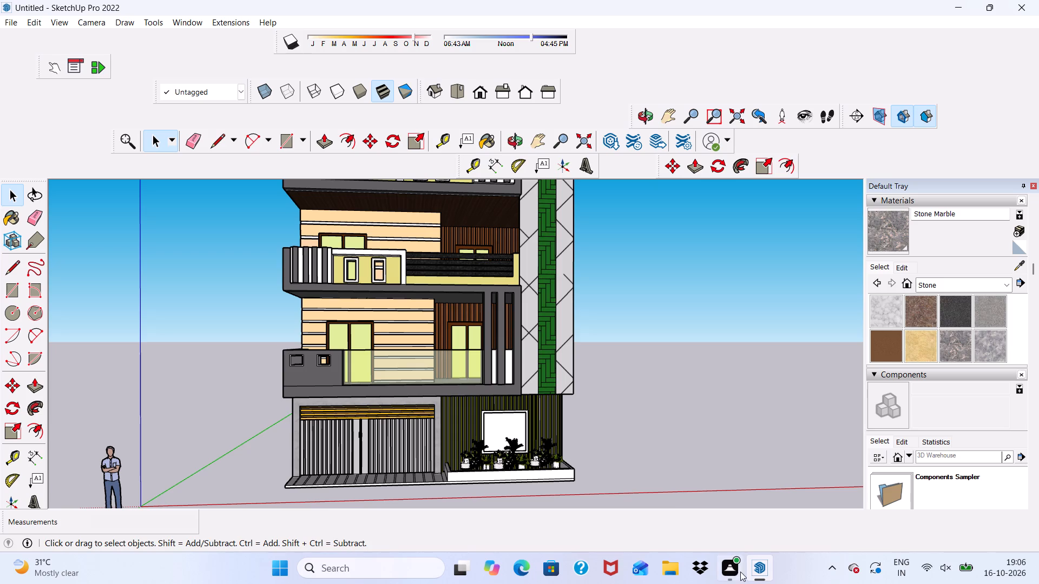
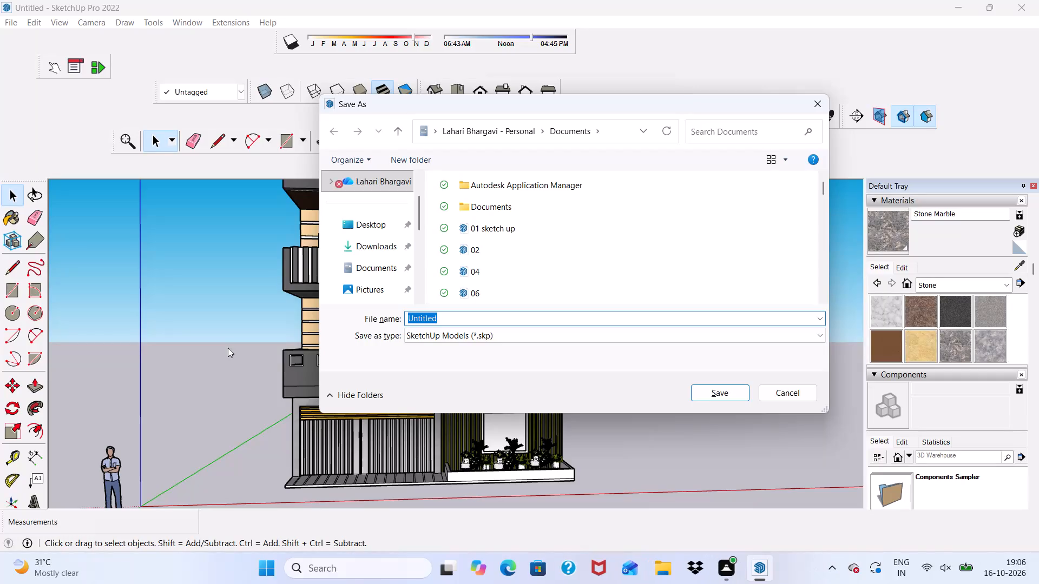
Save the model in the Documents folder as a SketchUp file named 588.
key(BackSpace)
key(BackSpace)
key(BackSpace)
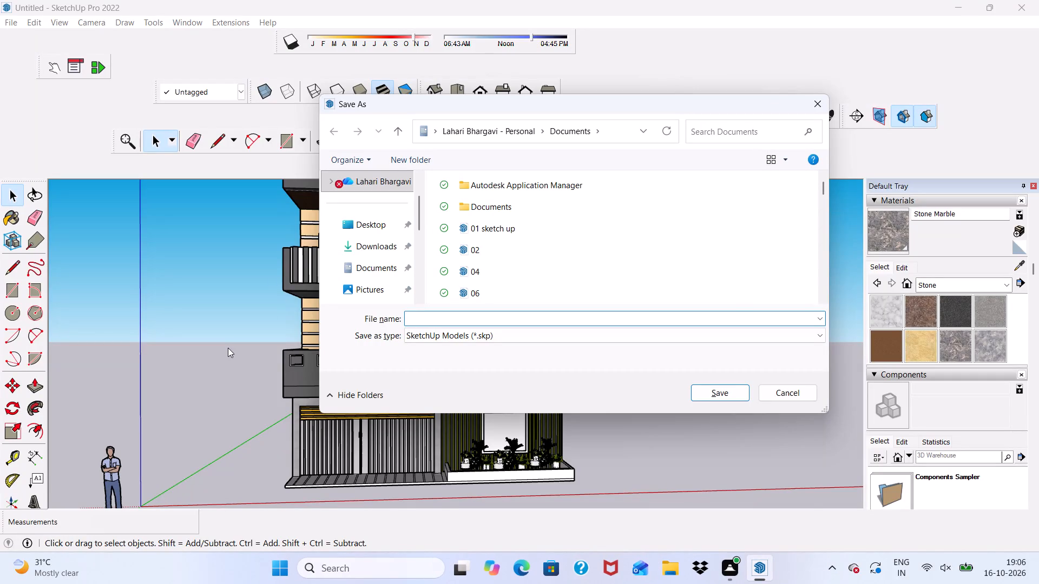
text(588)
click(726, 395)
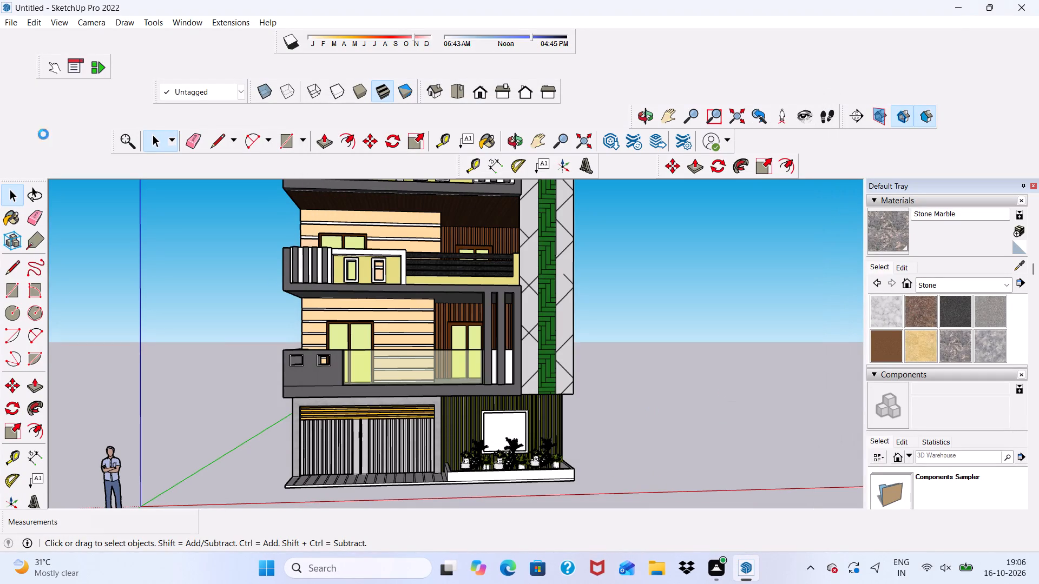
Export the current view as a 2D graphic in JPEG format to the Downloads folder, named 588 pdf.
click(9, 16)
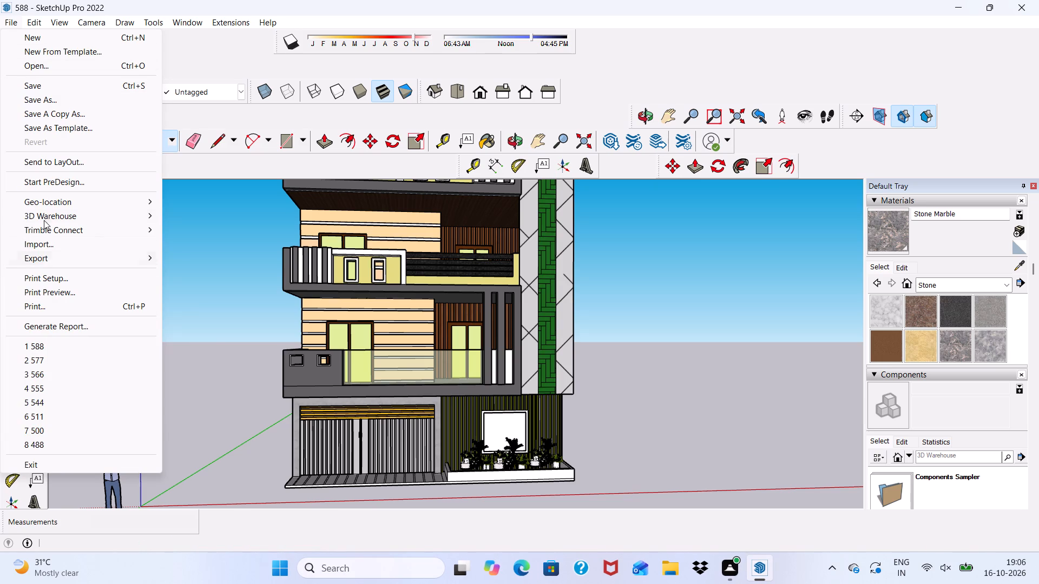
click(66, 256)
click(185, 268)
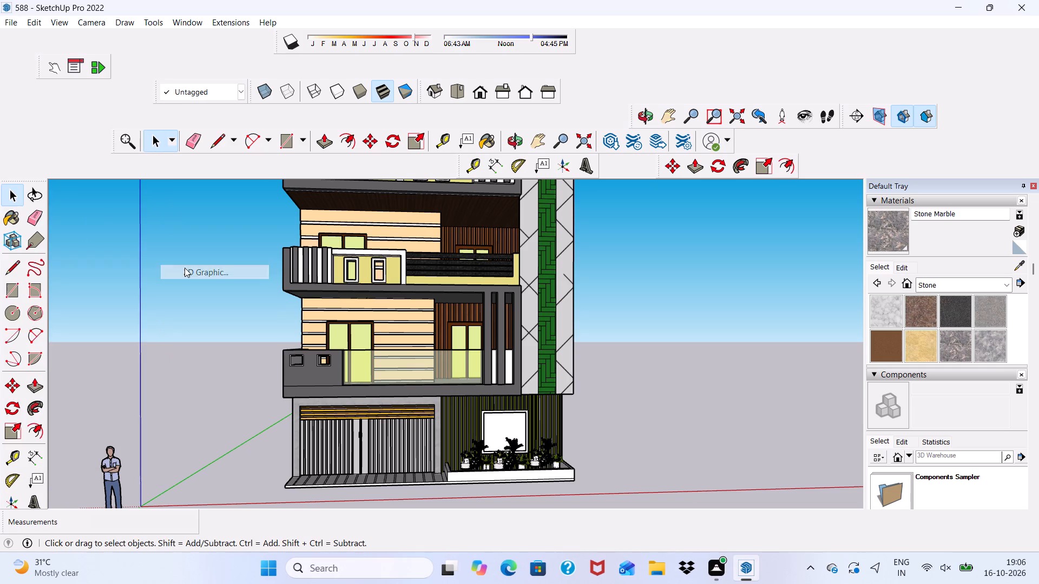
key(space)
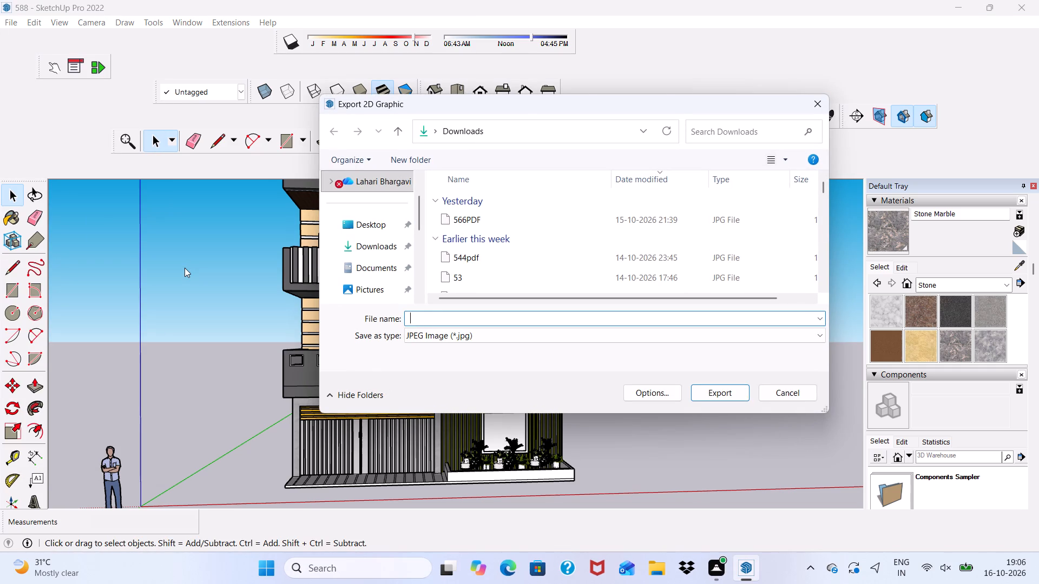
text(588)
key(space)
text(pdf)
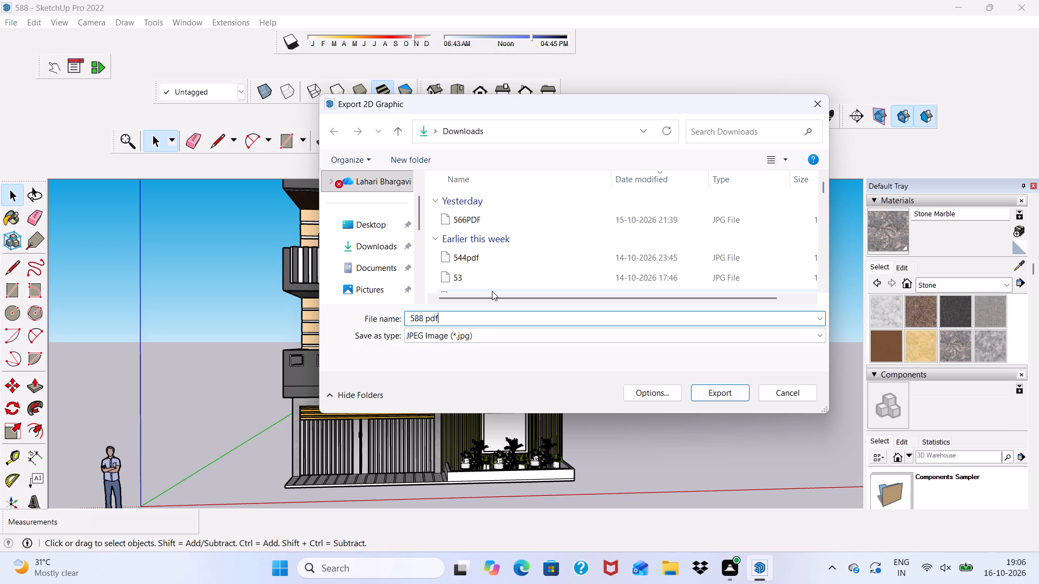
click(711, 395)
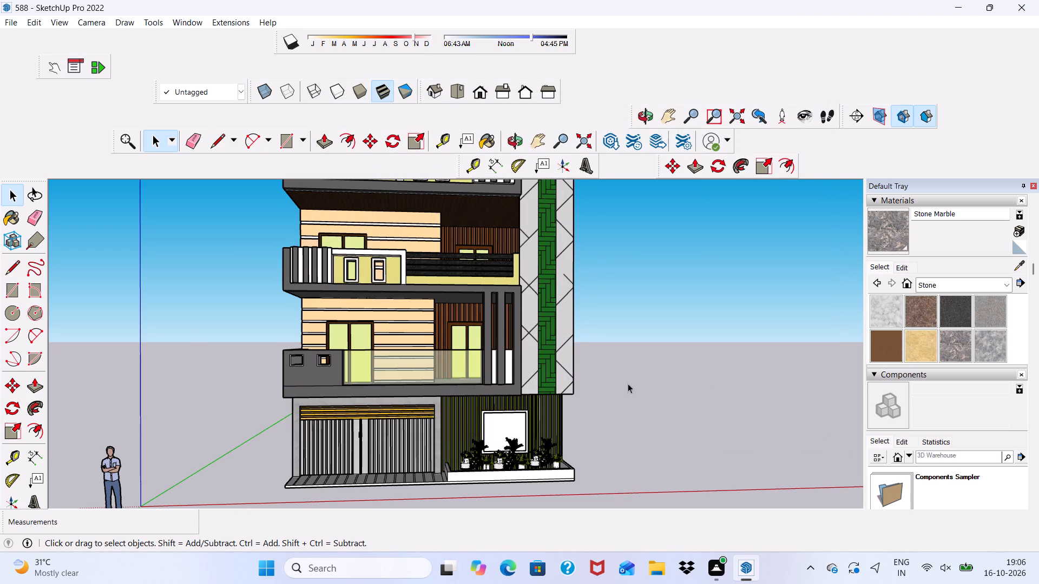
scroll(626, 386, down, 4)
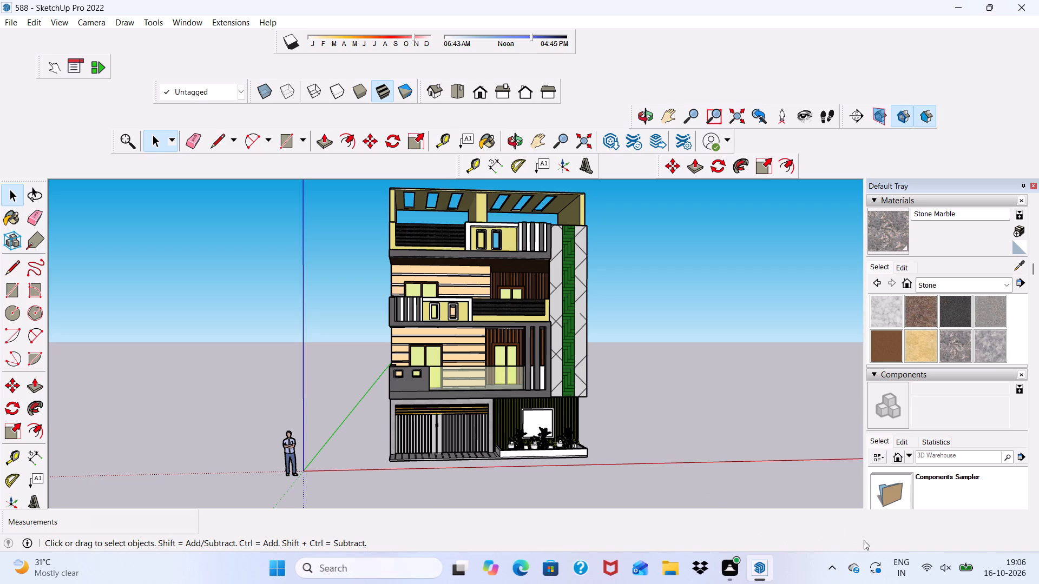